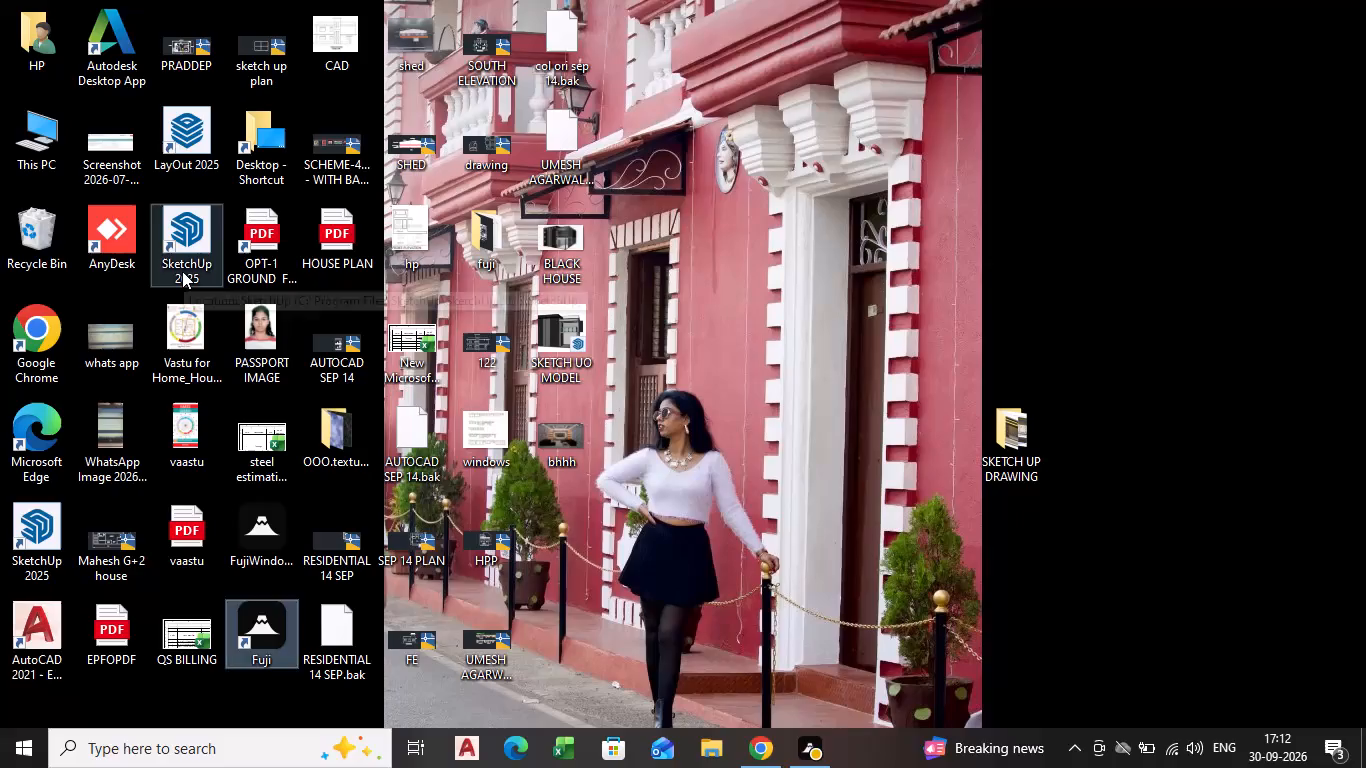
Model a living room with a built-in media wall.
Launch SketchUp 2025 from the desktop.
{"action": "double_click", "coordinate": [182, 271]}
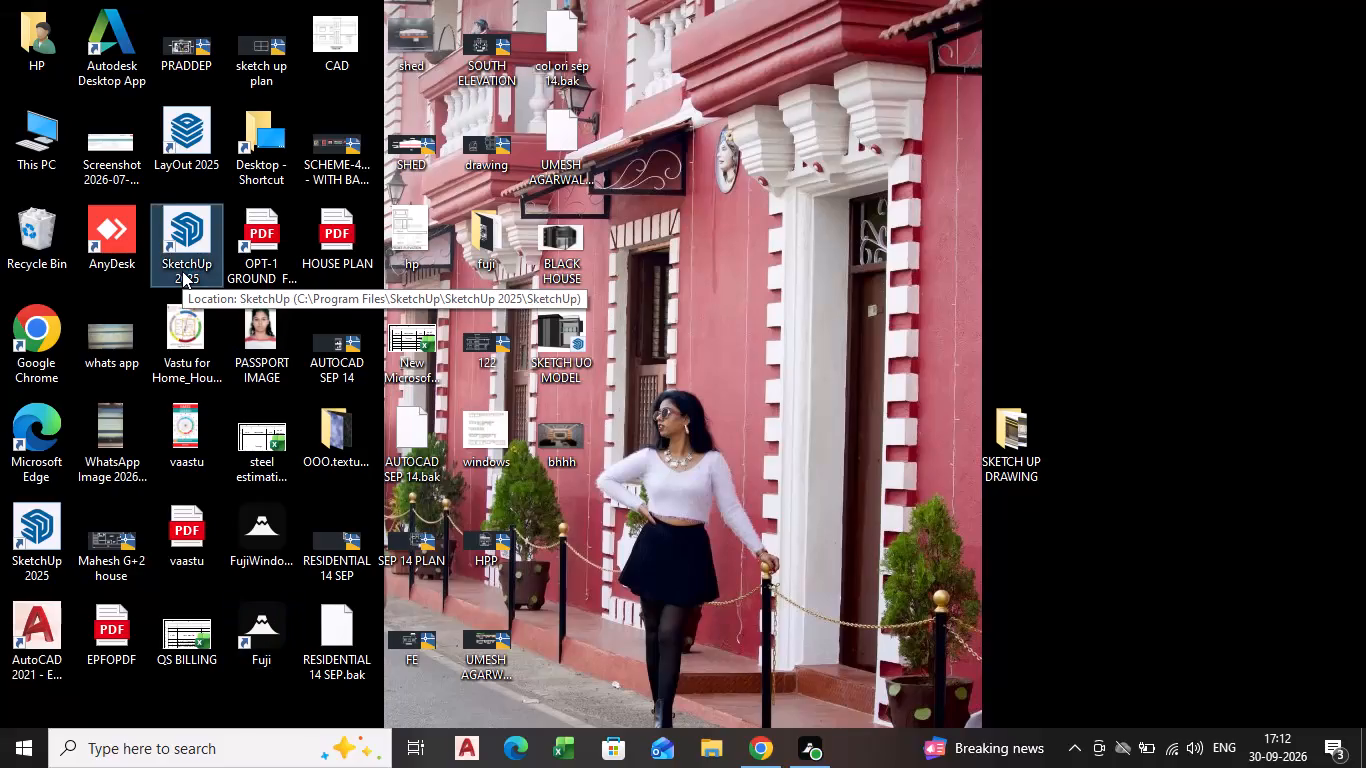
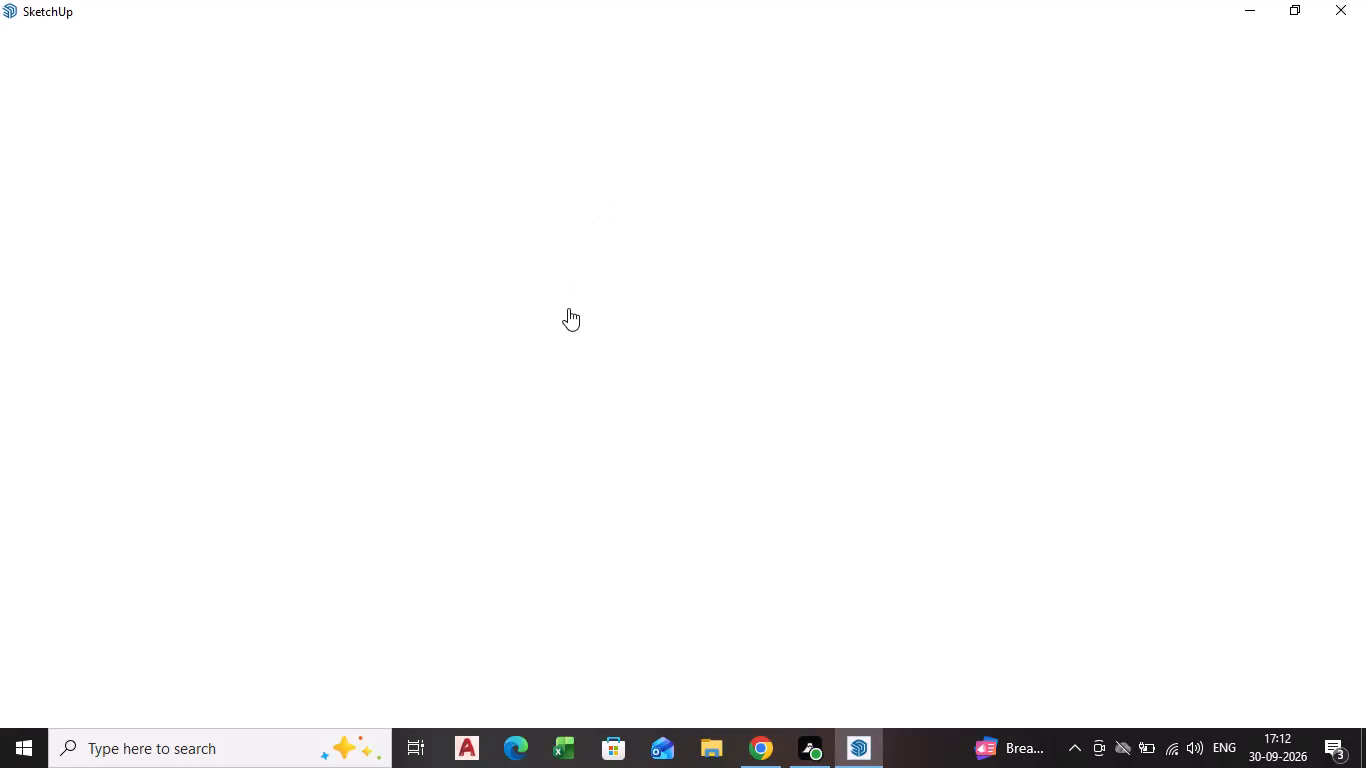
Draw a flat rectangle in the open area between the green and red axes.
{"action": "scroll", "coordinate": [646, 419], "scroll_direction": "down", "scroll_amount": 1}
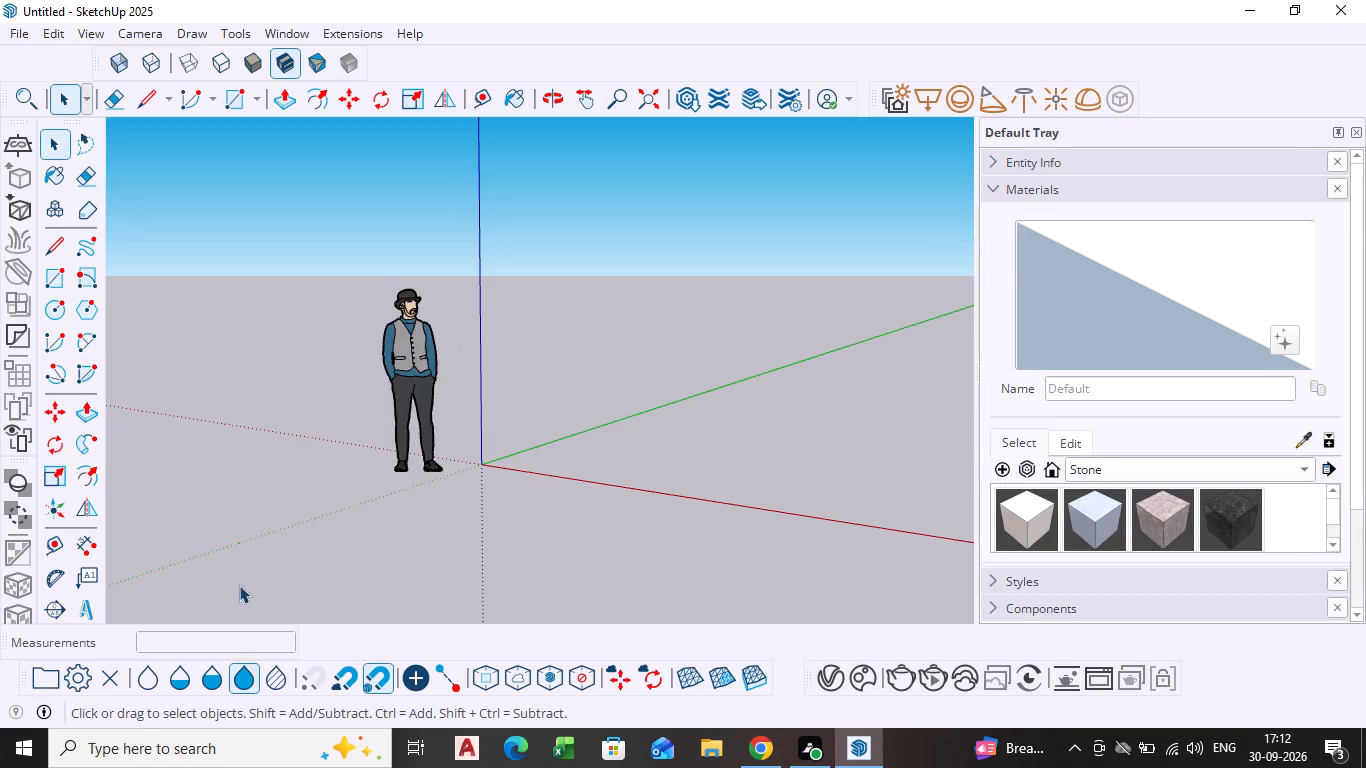
{"action": "scroll", "coordinate": [334, 473], "scroll_direction": "down", "scroll_amount": 4}
{"action": "middle_click_drag", "start_coordinate": [370, 474], "coordinate": [562, 532]}
{"action": "scroll", "coordinate": [523, 389], "scroll_direction": "up", "scroll_amount": 3}
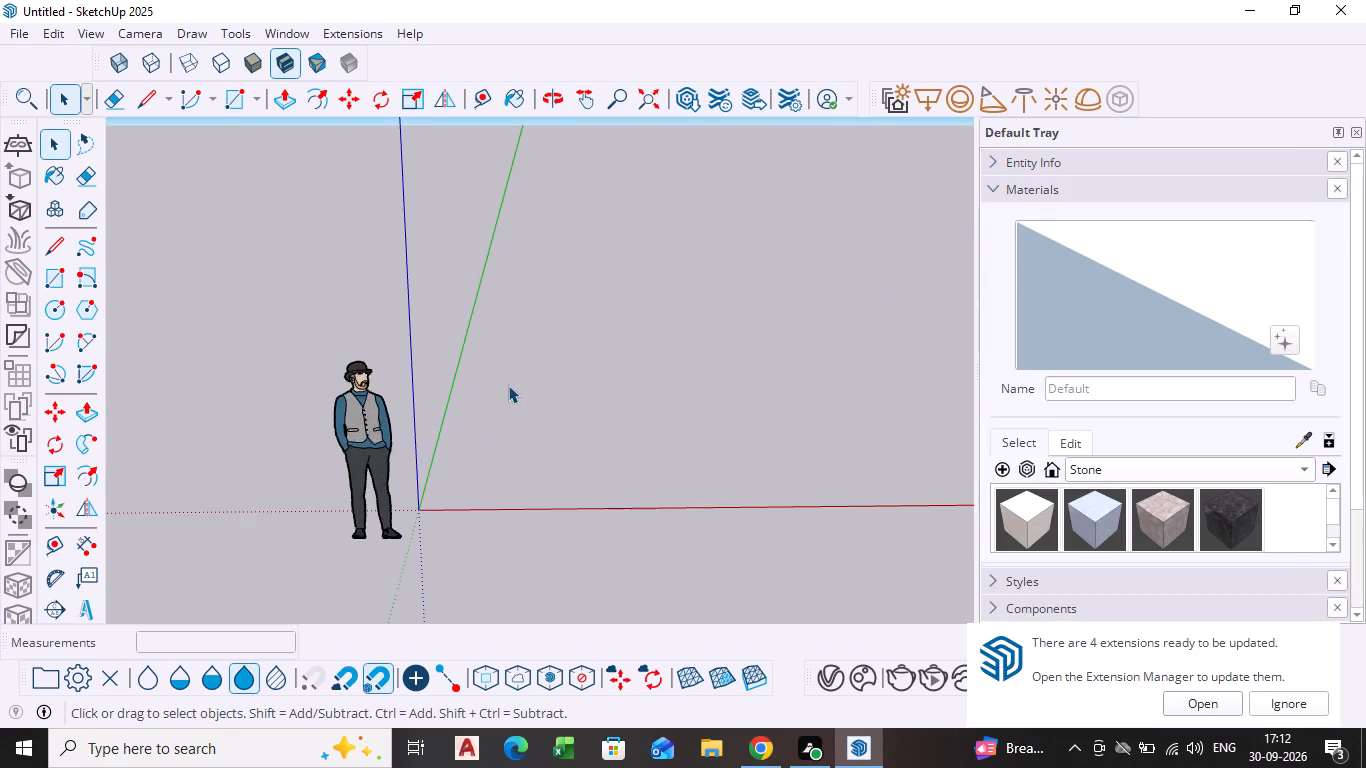
{"action": "scroll", "coordinate": [508, 385], "scroll_direction": "down", "scroll_amount": 1}
{"action": "middle_click_drag", "start_coordinate": [453, 509], "coordinate": [371, 577], "text": "shift"}
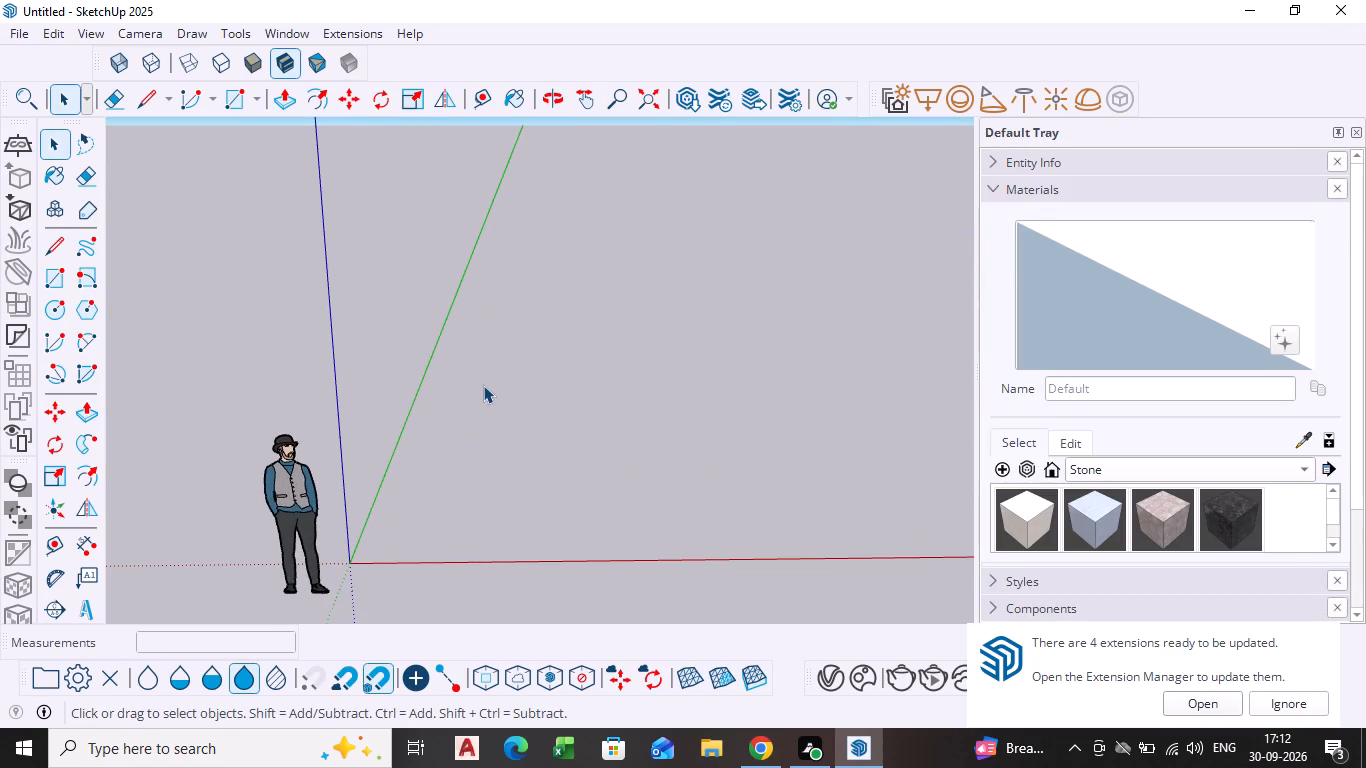
{"action": "middle_click_drag", "start_coordinate": [481, 378], "coordinate": [353, 444], "text": "shift"}
{"action": "middle_click_drag", "start_coordinate": [384, 470], "coordinate": [437, 495]}
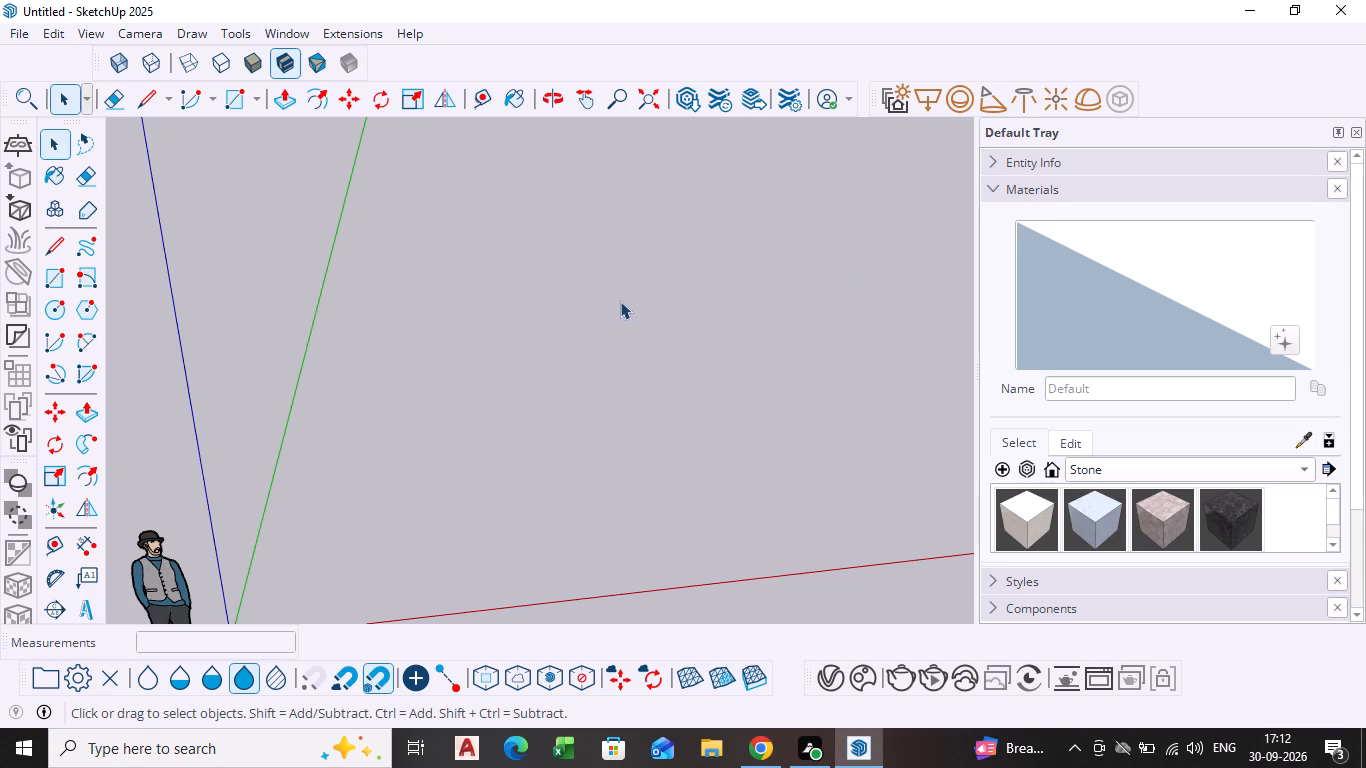
{"action": "scroll", "coordinate": [627, 298], "scroll_direction": "down", "scroll_amount": 1}
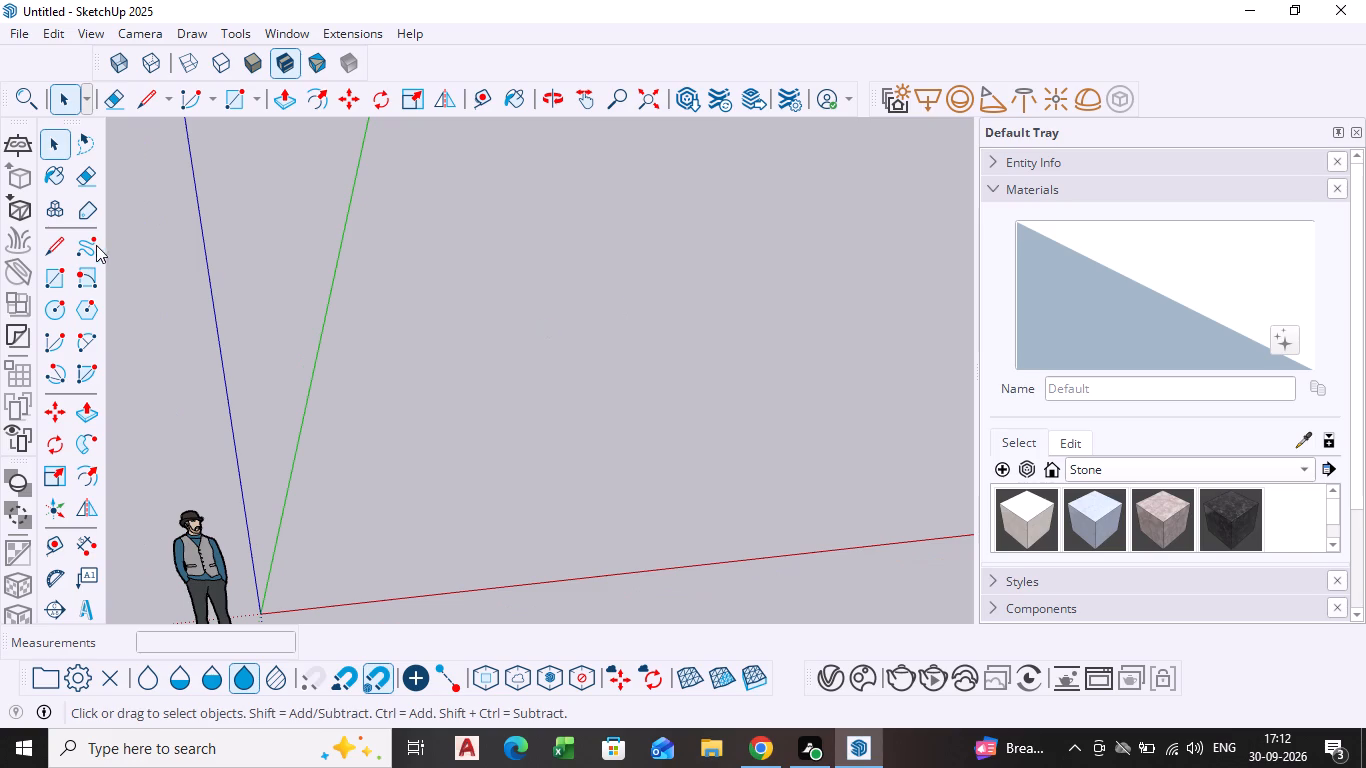
{"action": "left_click", "coordinate": [44, 290]}
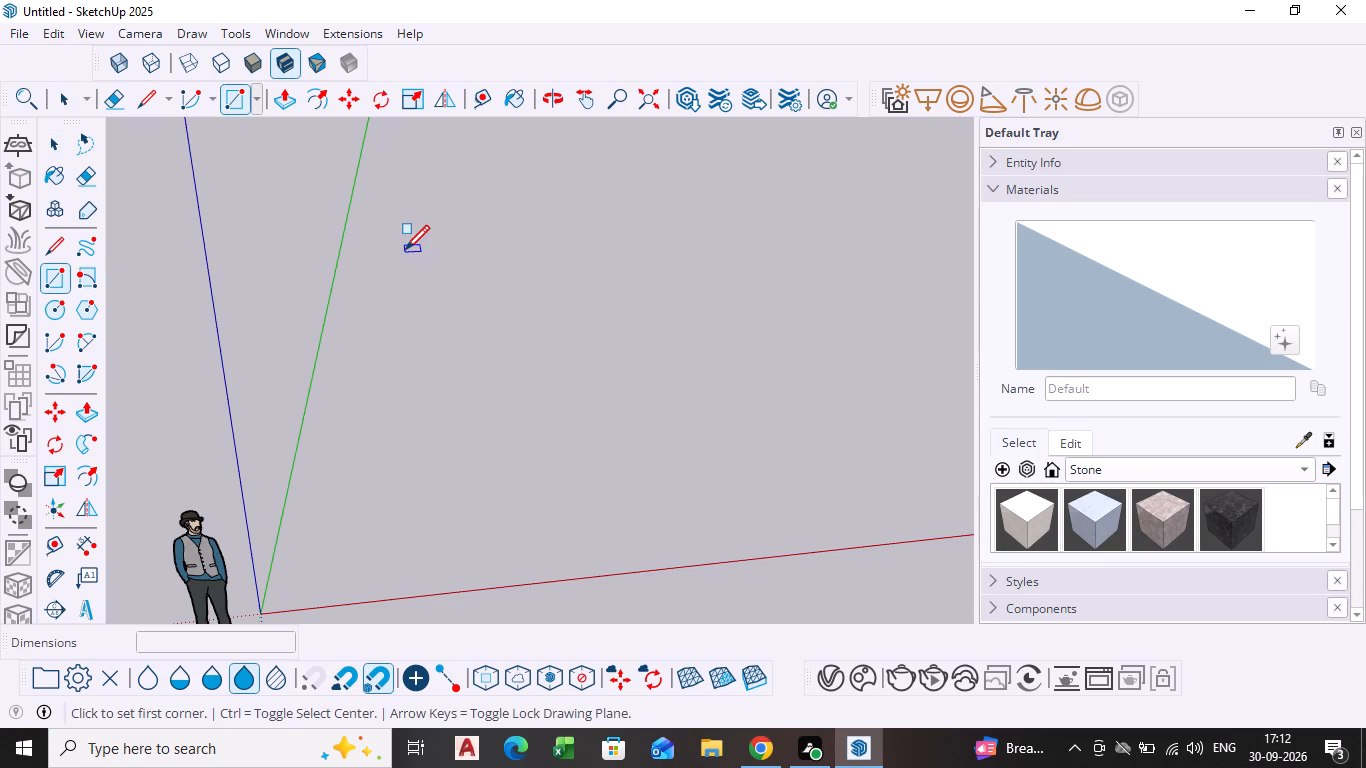
{"action": "left_click", "coordinate": [405, 252]}
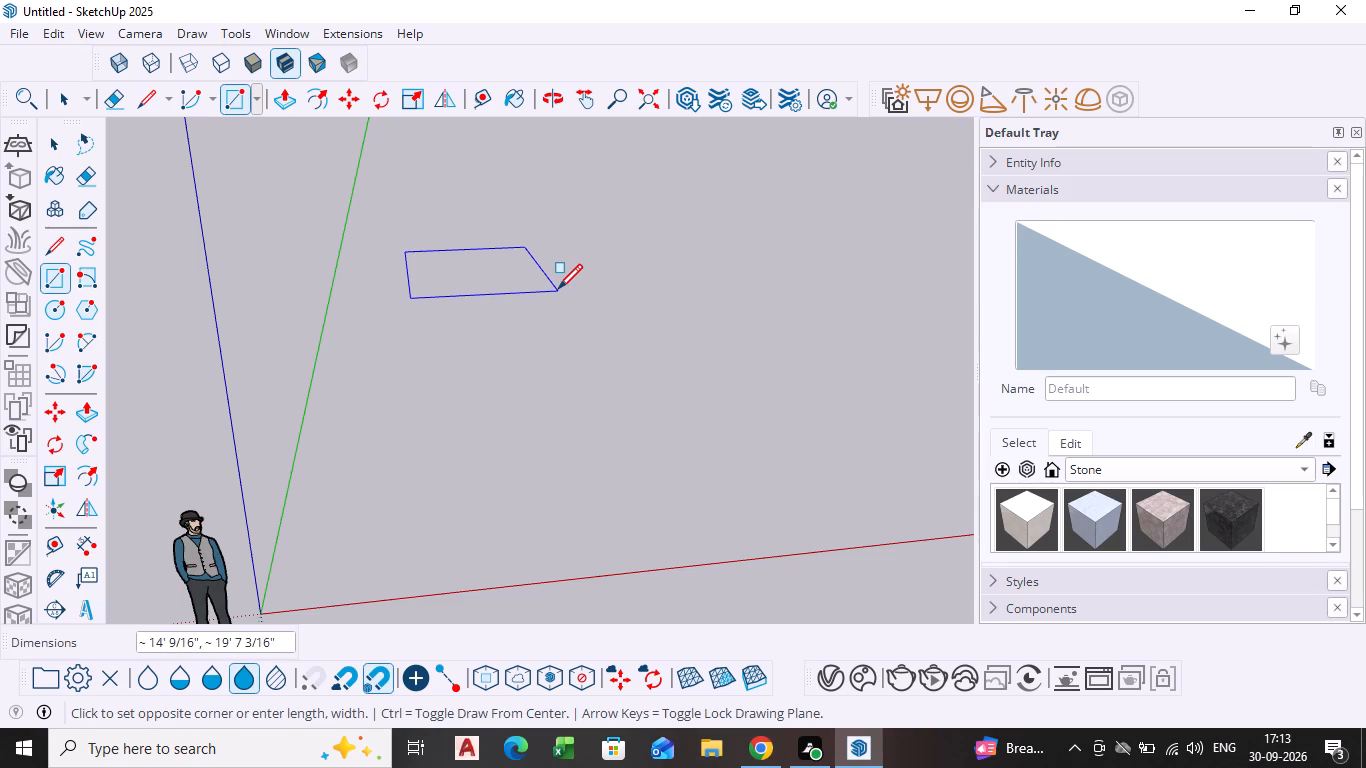
{"action": "left_click", "coordinate": [564, 277]}
{"action": "key", "text": "space"}
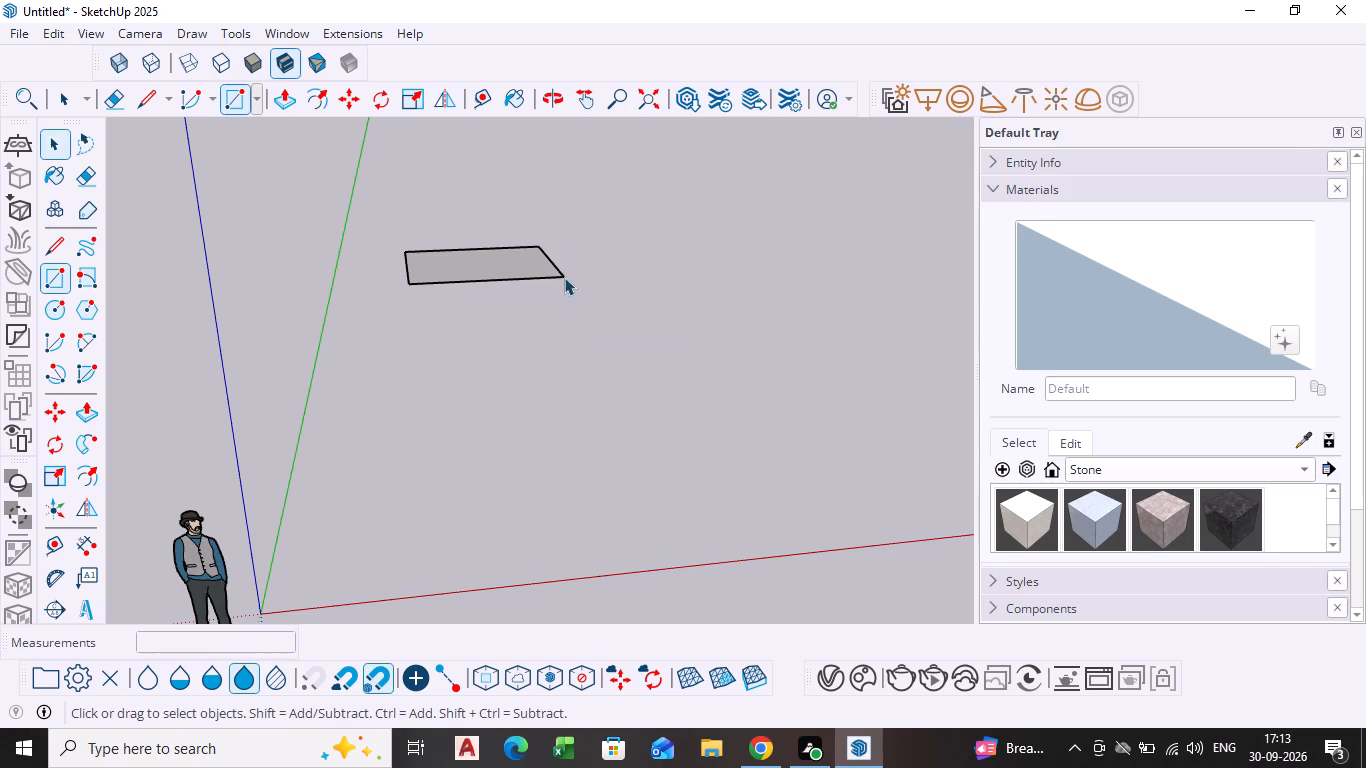
Move the rectangle's face straight down along the blue axis.
{"action": "left_click", "coordinate": [521, 276]}
{"action": "key", "text": "m"}
{"action": "left_click", "coordinate": [515, 270]}
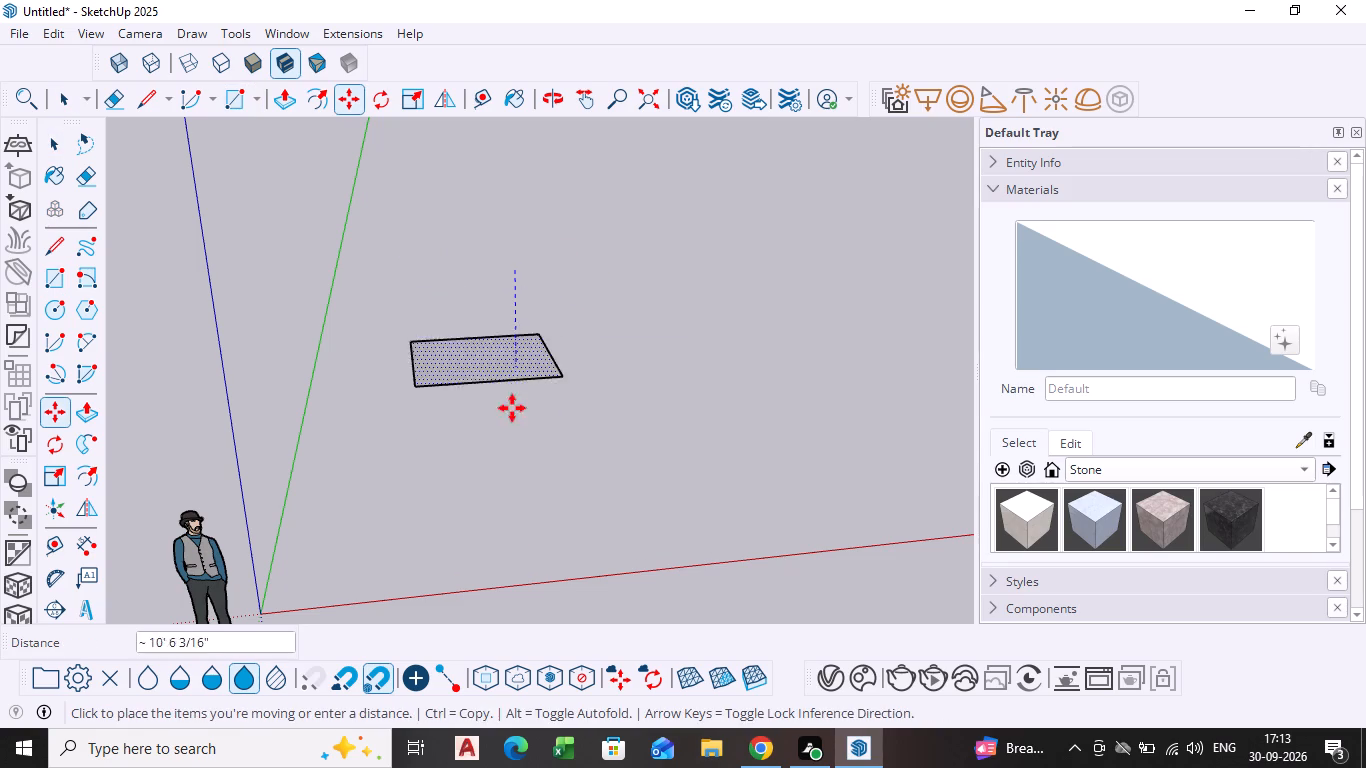
{"action": "left_click", "coordinate": [519, 432]}
{"action": "scroll", "coordinate": [523, 418], "scroll_direction": "up", "scroll_amount": 4}
{"action": "scroll", "coordinate": [465, 483], "scroll_direction": "up", "scroll_amount": 3}
{"action": "left_click", "coordinate": [691, 390]}
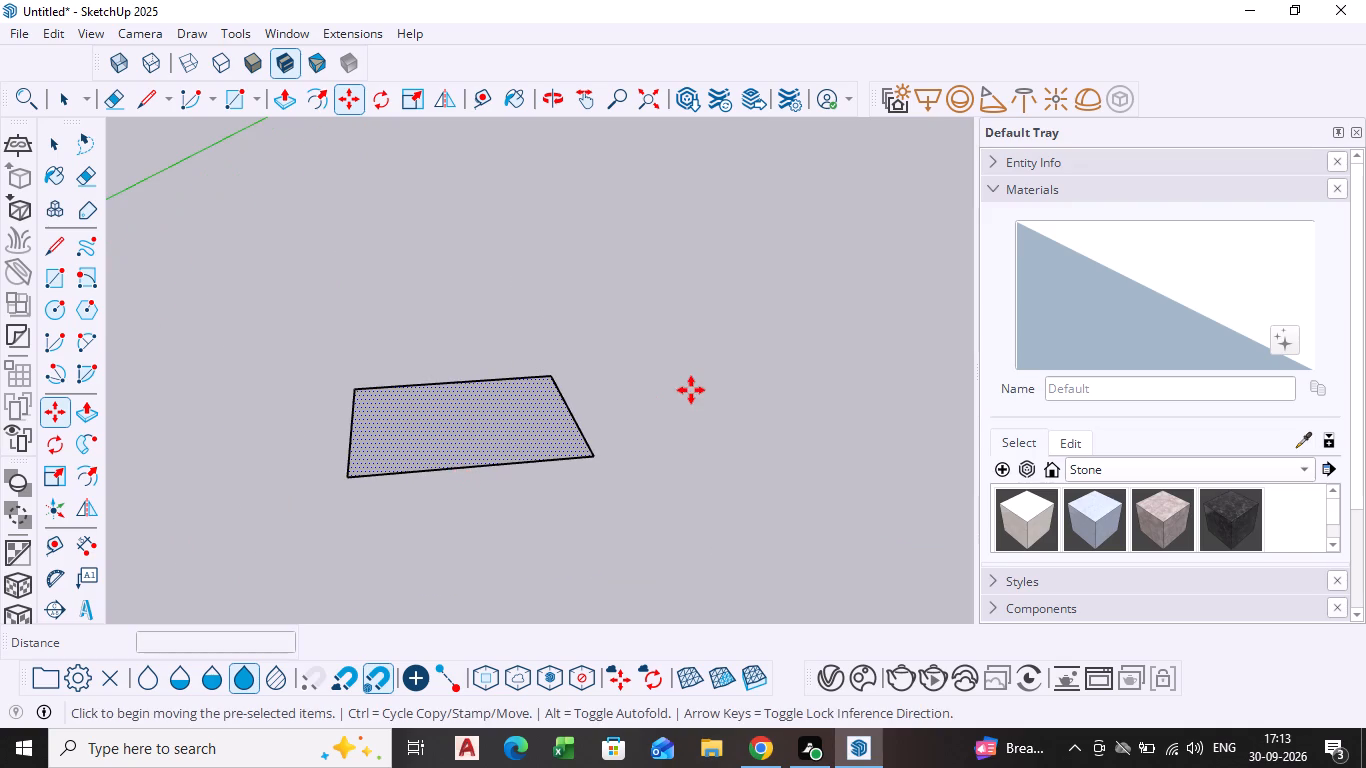
{"action": "key", "text": "space"}
{"action": "key", "text": "Escape"}
{"action": "left_click", "coordinate": [683, 315]}
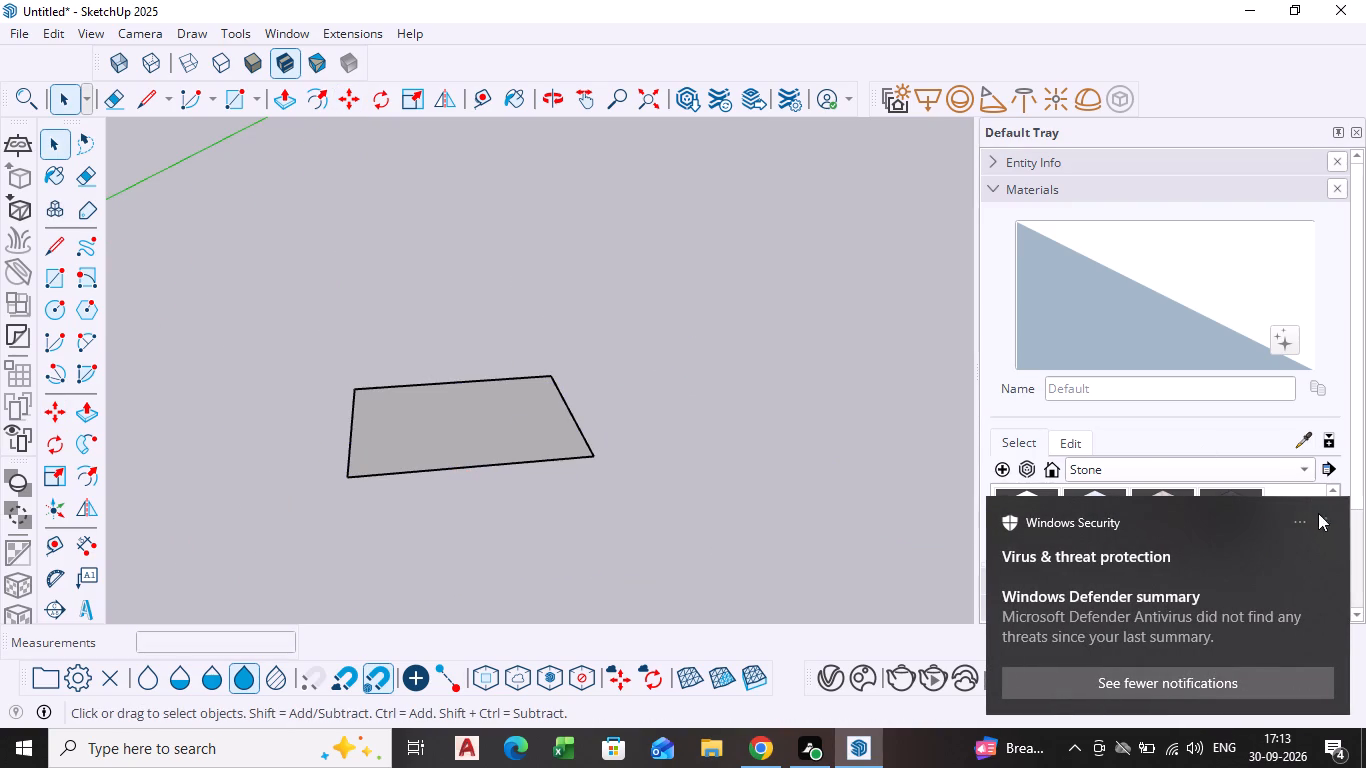
{"action": "left_click", "coordinate": [1322, 517]}
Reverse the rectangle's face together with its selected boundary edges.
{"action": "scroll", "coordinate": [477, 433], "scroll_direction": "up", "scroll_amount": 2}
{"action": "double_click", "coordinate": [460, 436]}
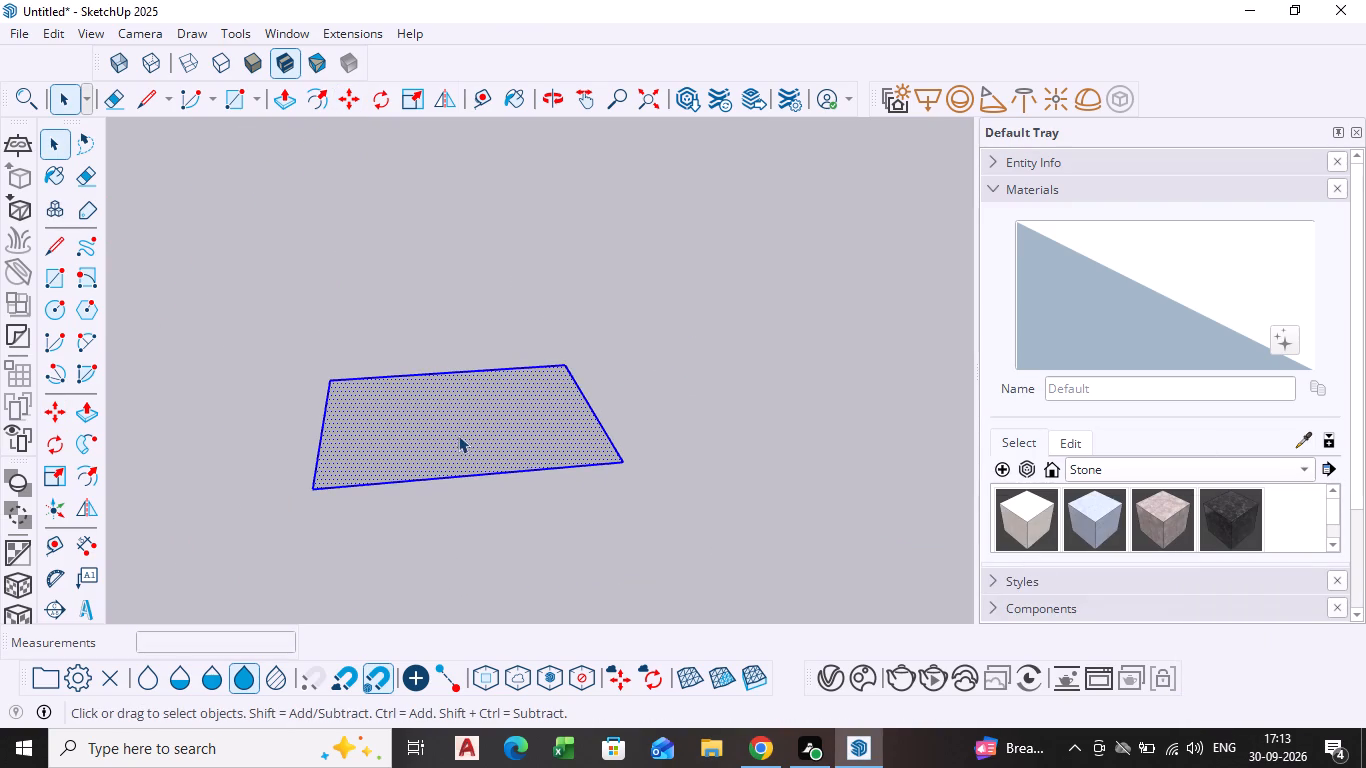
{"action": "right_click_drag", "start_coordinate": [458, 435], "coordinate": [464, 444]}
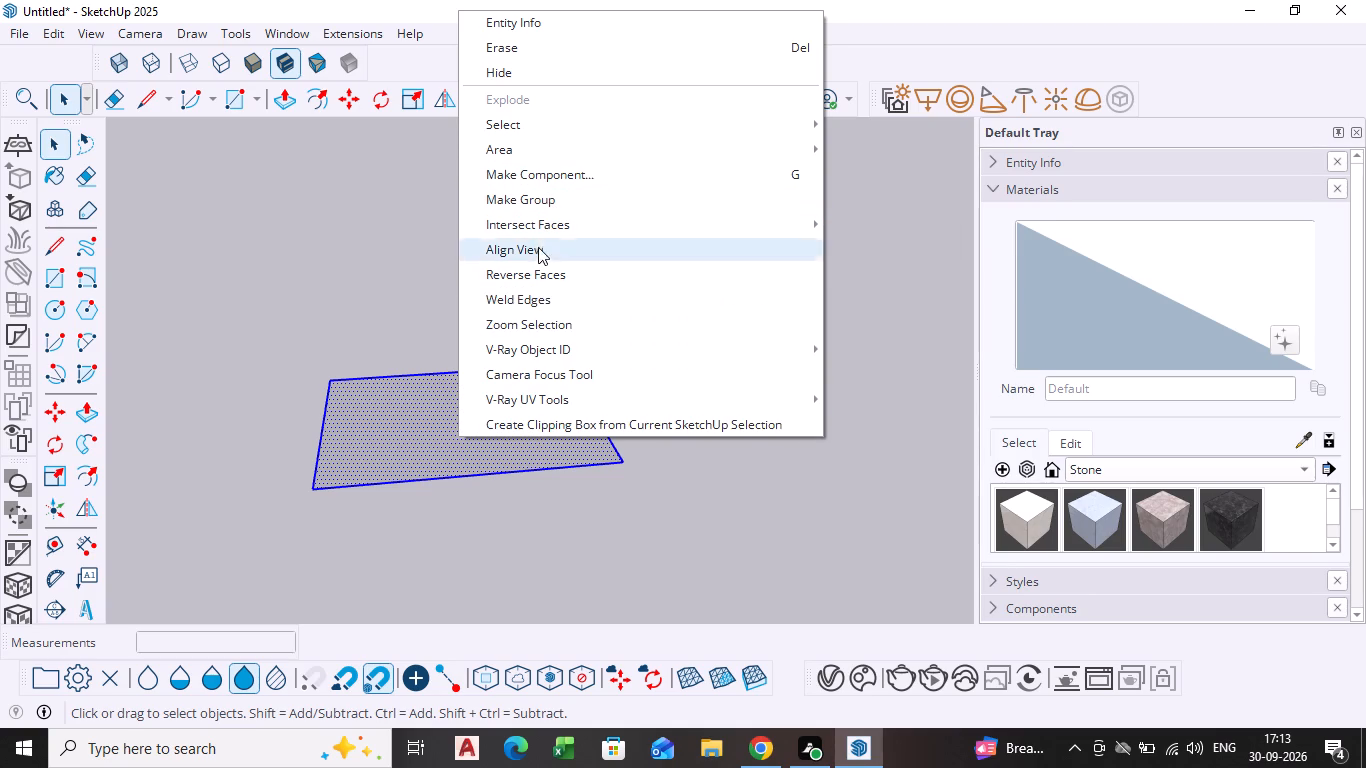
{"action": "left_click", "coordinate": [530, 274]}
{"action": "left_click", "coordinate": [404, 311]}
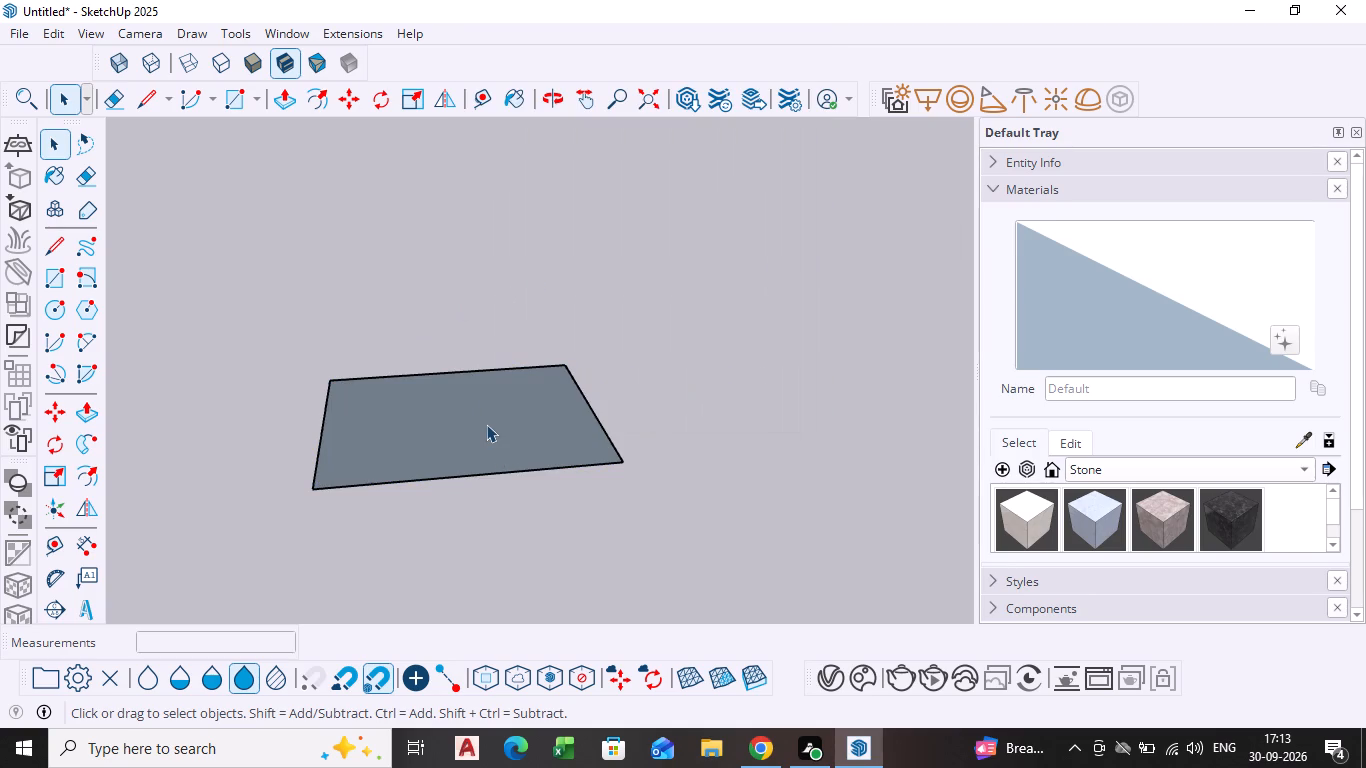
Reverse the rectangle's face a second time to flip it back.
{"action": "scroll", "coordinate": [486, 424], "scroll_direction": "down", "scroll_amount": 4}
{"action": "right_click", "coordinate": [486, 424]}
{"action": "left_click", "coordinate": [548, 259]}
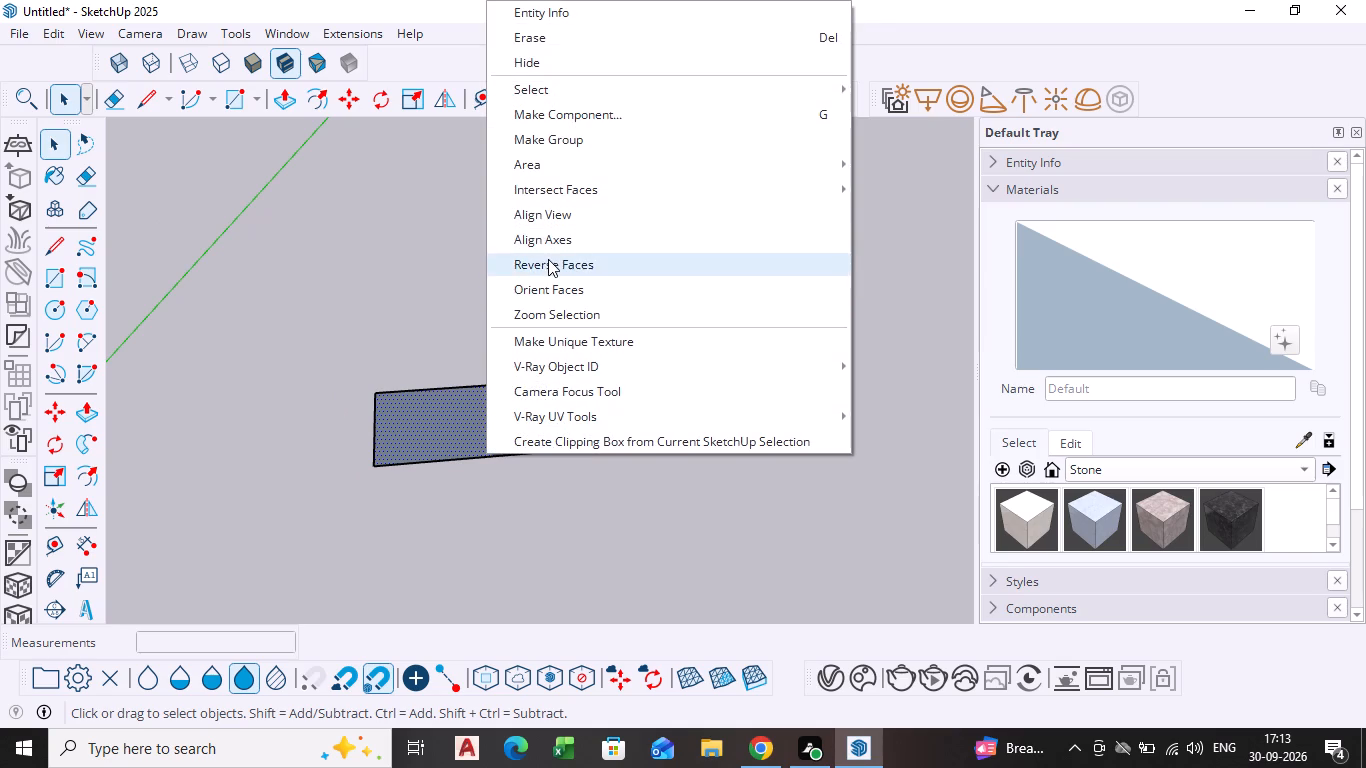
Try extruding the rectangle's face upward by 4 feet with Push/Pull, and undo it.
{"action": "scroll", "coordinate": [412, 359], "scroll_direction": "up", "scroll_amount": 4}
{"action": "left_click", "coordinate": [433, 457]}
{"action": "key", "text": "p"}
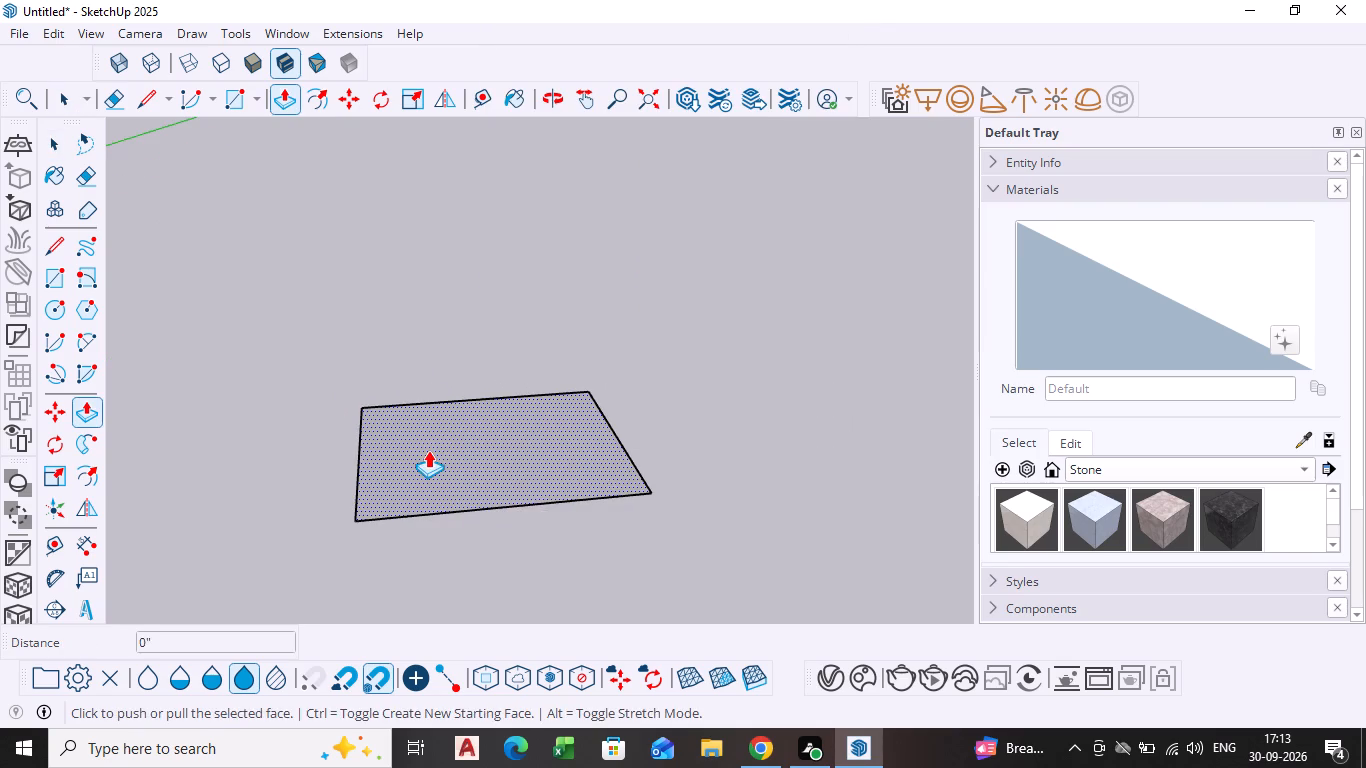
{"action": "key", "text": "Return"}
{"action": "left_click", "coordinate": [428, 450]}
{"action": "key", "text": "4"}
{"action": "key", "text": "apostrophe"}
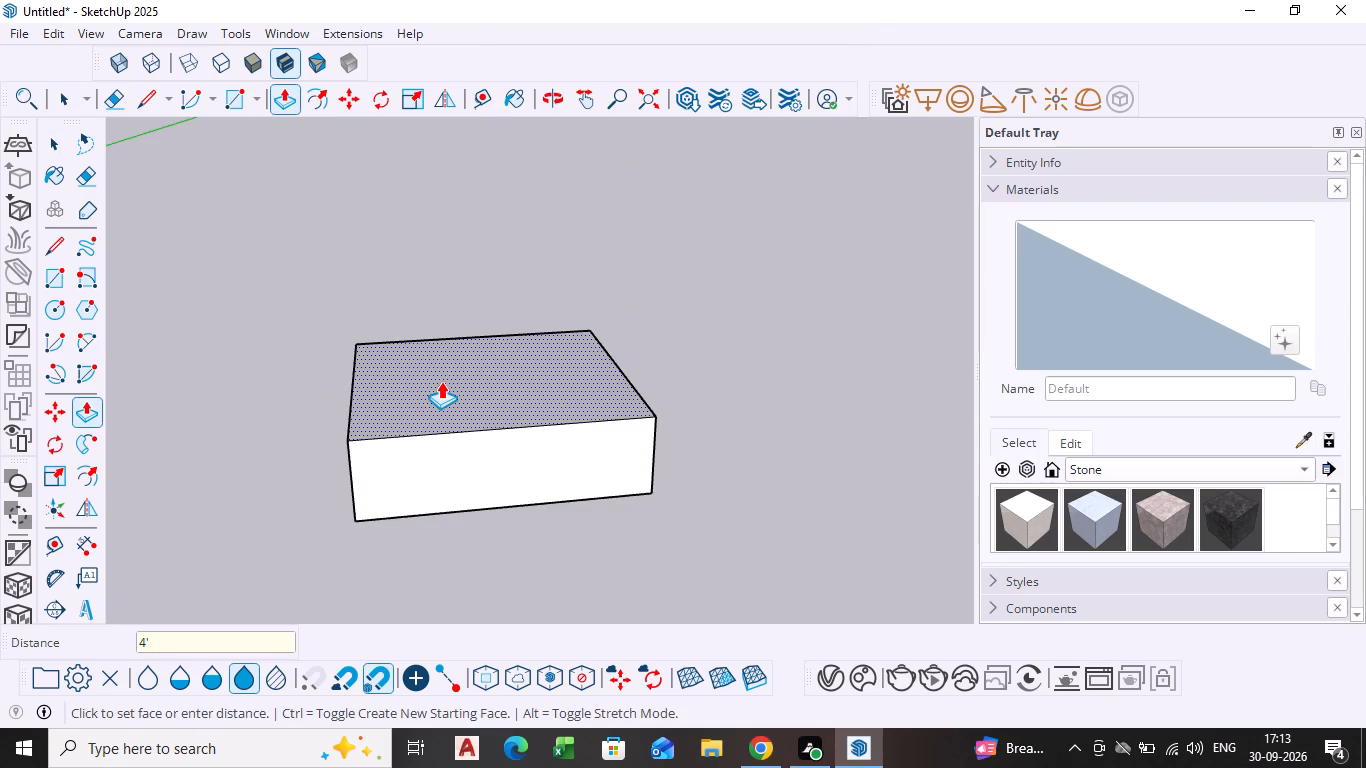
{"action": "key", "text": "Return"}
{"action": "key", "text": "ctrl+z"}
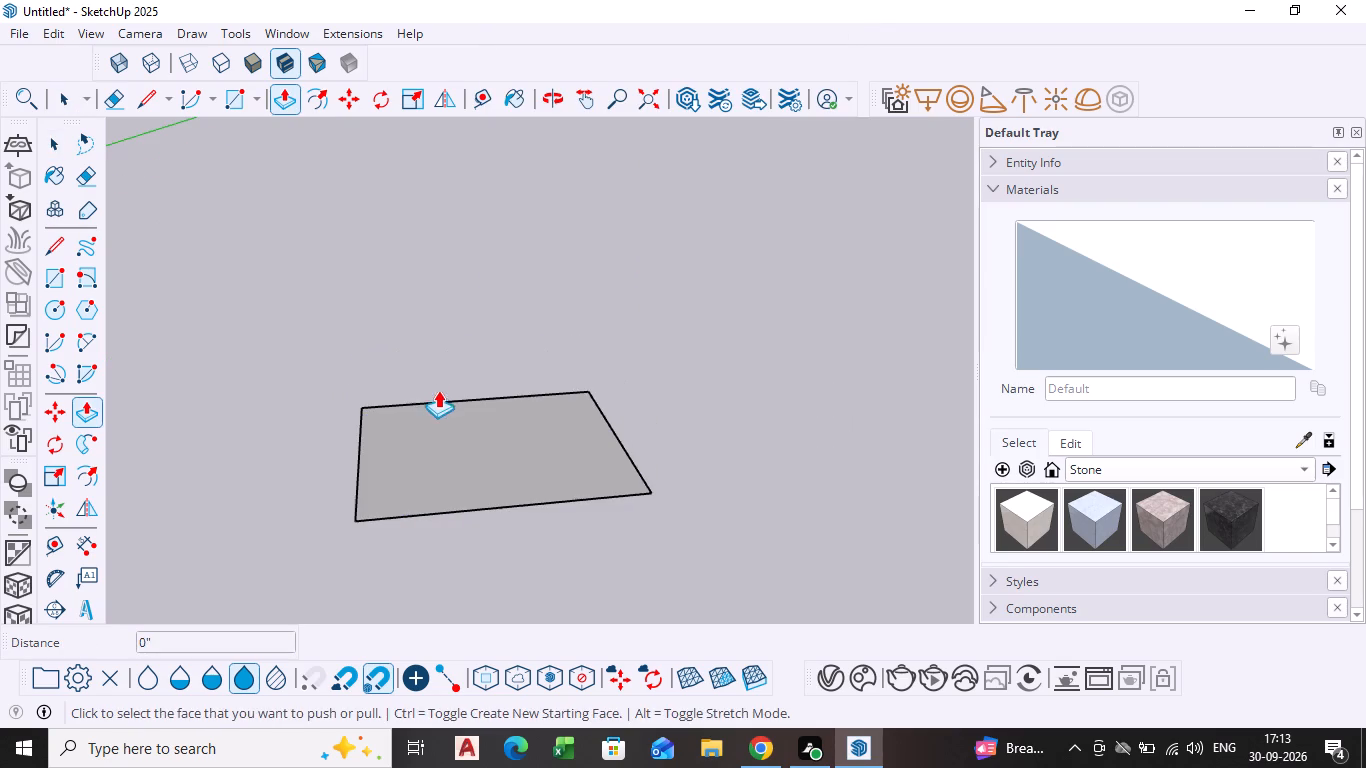
Extrude the rectangle's face upward by 4 inches with Push/Pull to form a thin slab.
{"action": "left_click", "coordinate": [428, 419]}
{"action": "key", "text": "4"}
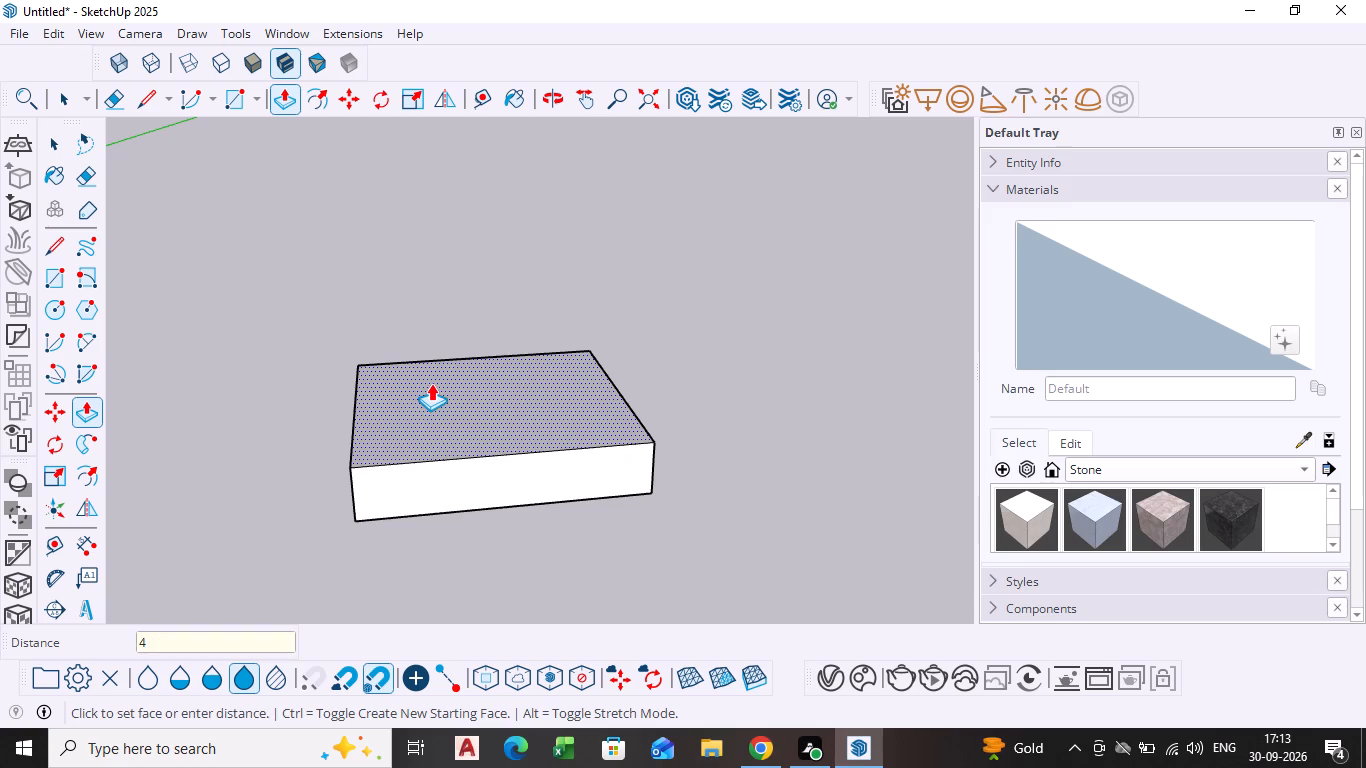
{"action": "key", "text": "shift+quotedbl"}
{"action": "key", "text": "Return"}
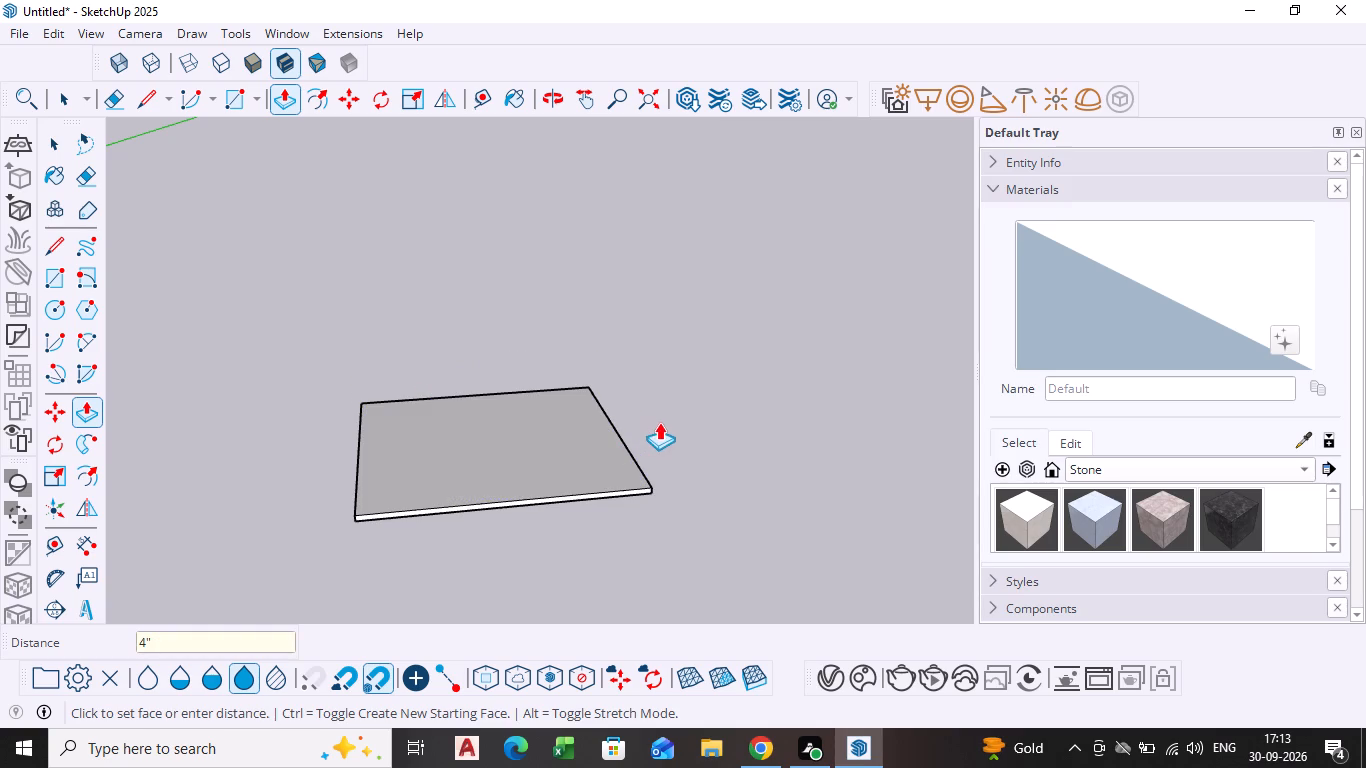
{"action": "key", "text": "space"}
{"action": "left_click", "coordinate": [676, 394]}
Select all the slab's connected geometry and make it a group.
{"action": "triple_click", "coordinate": [475, 472]}
{"action": "left_click", "coordinate": [475, 472]}
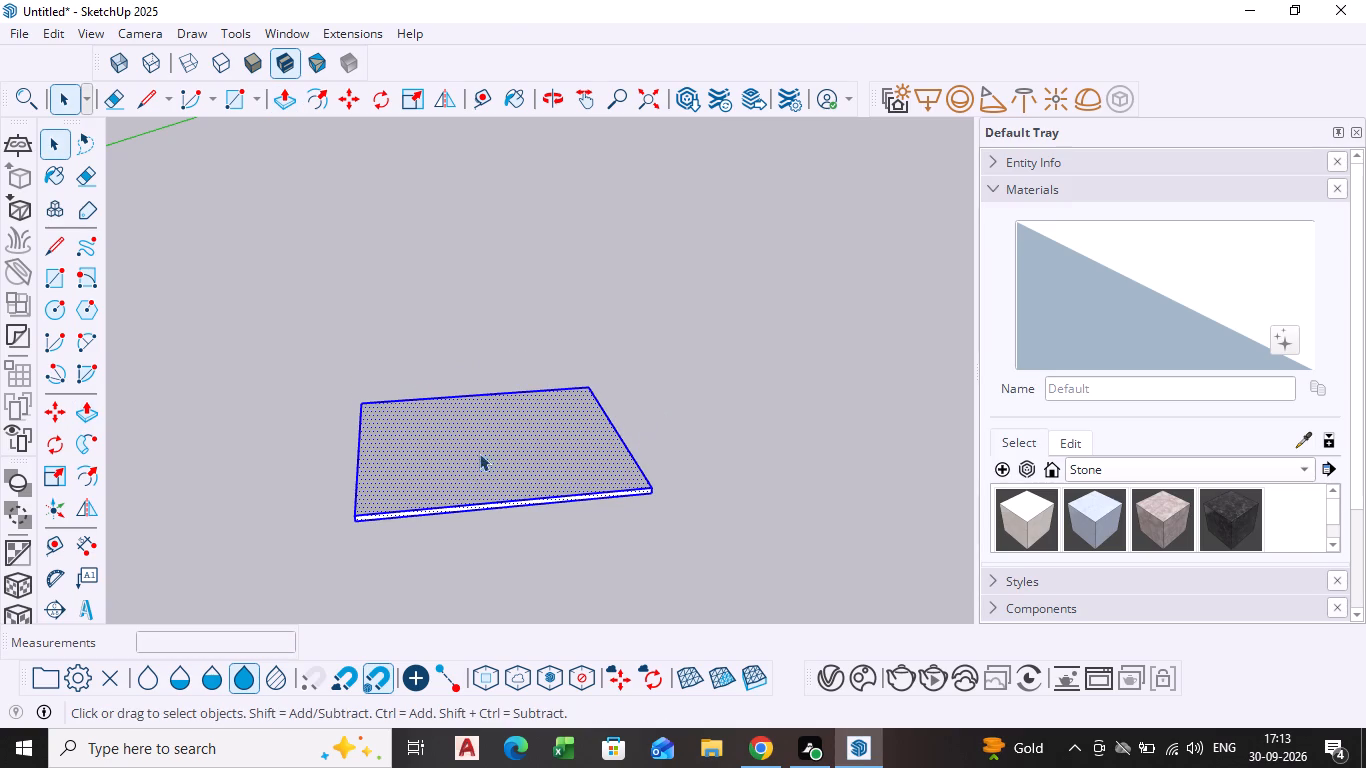
{"action": "right_click", "coordinate": [476, 450]}
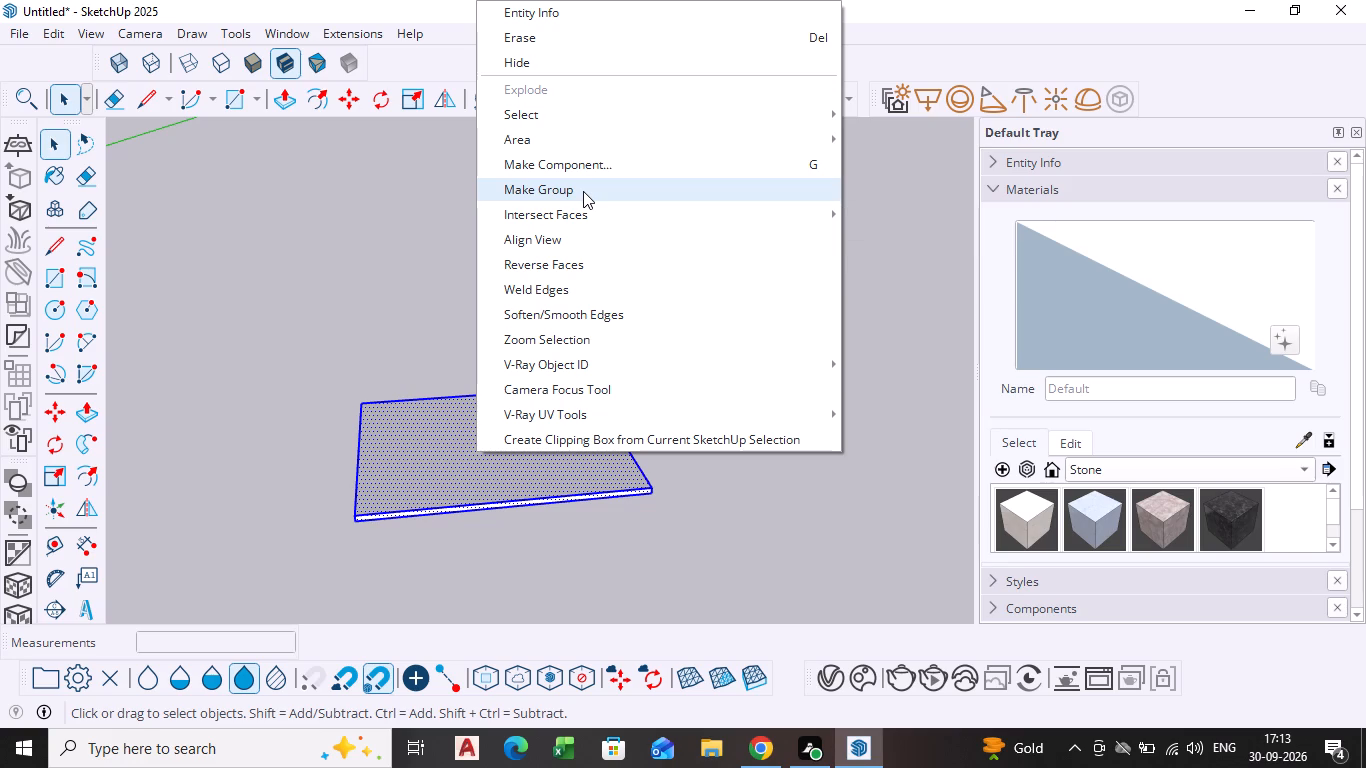
{"action": "left_click", "coordinate": [583, 191]}
{"action": "left_click", "coordinate": [692, 323]}
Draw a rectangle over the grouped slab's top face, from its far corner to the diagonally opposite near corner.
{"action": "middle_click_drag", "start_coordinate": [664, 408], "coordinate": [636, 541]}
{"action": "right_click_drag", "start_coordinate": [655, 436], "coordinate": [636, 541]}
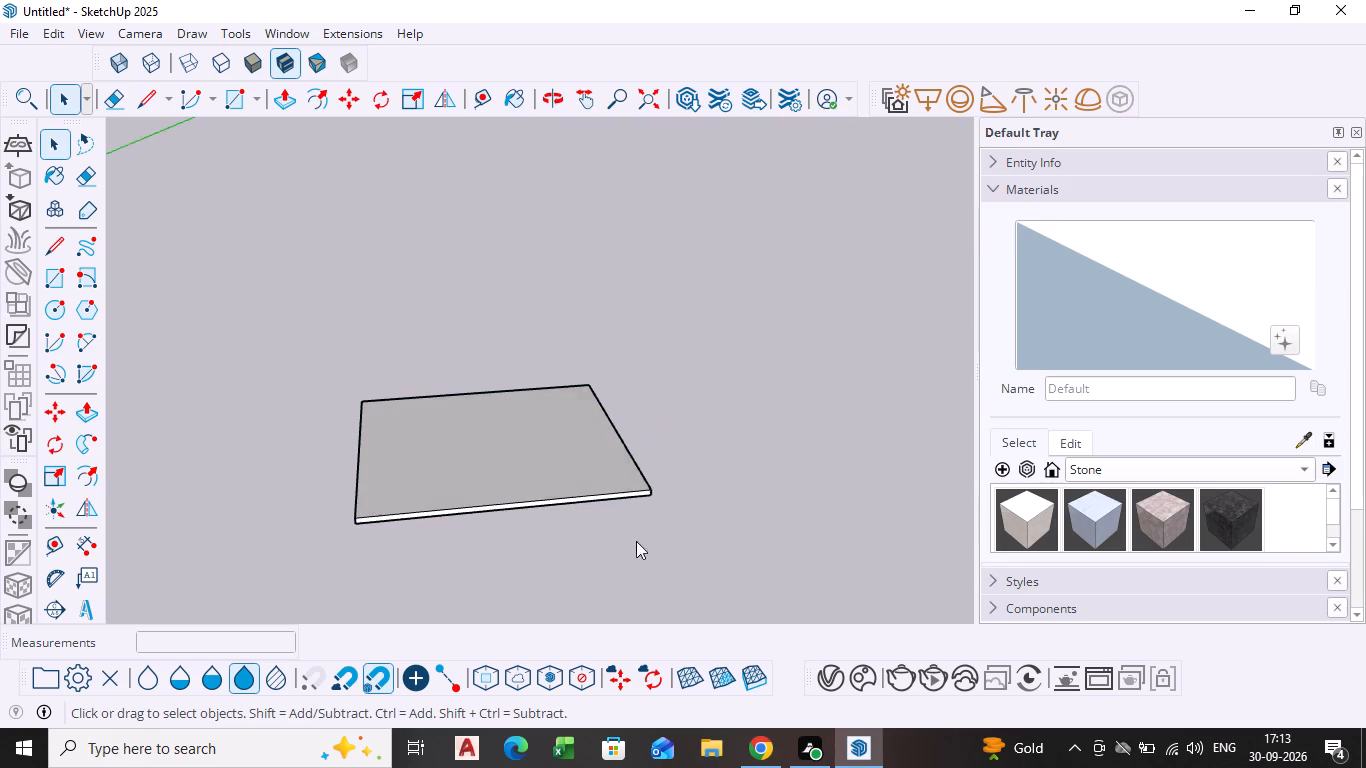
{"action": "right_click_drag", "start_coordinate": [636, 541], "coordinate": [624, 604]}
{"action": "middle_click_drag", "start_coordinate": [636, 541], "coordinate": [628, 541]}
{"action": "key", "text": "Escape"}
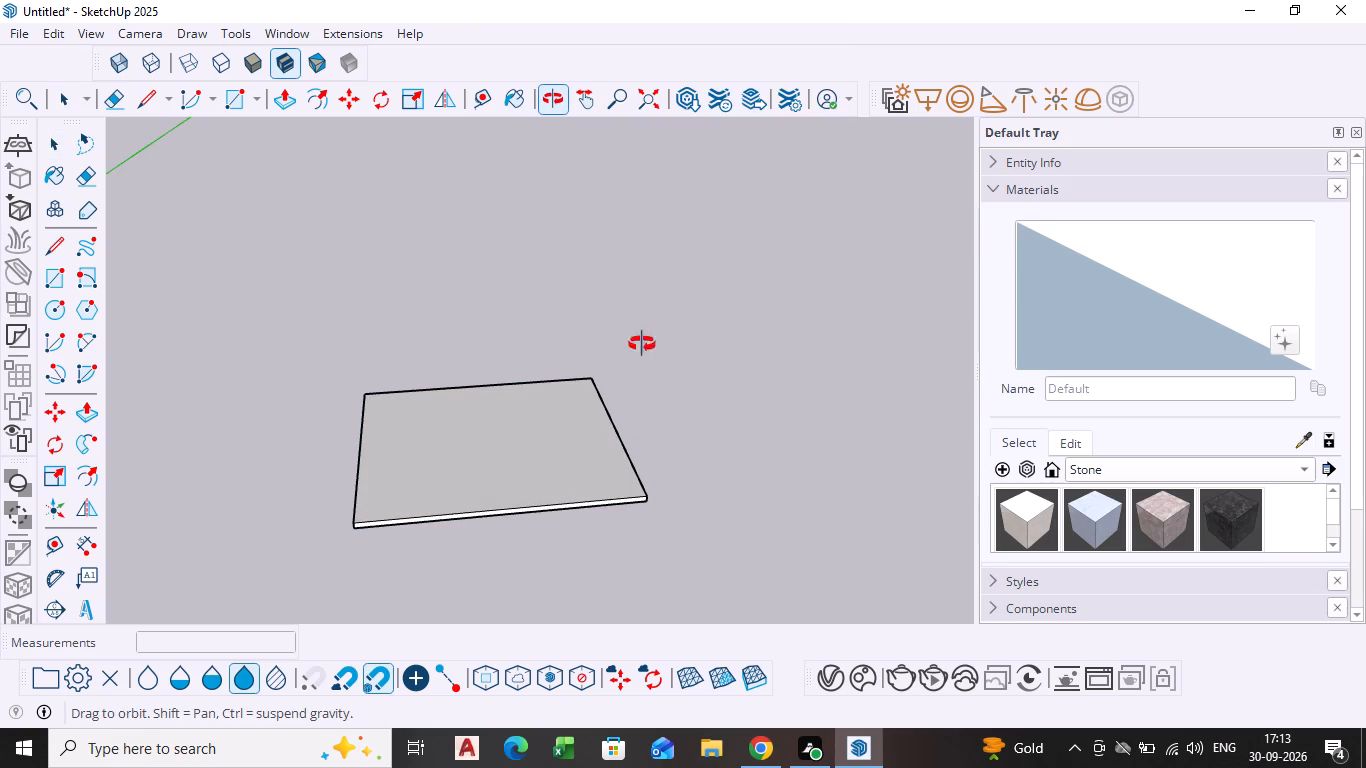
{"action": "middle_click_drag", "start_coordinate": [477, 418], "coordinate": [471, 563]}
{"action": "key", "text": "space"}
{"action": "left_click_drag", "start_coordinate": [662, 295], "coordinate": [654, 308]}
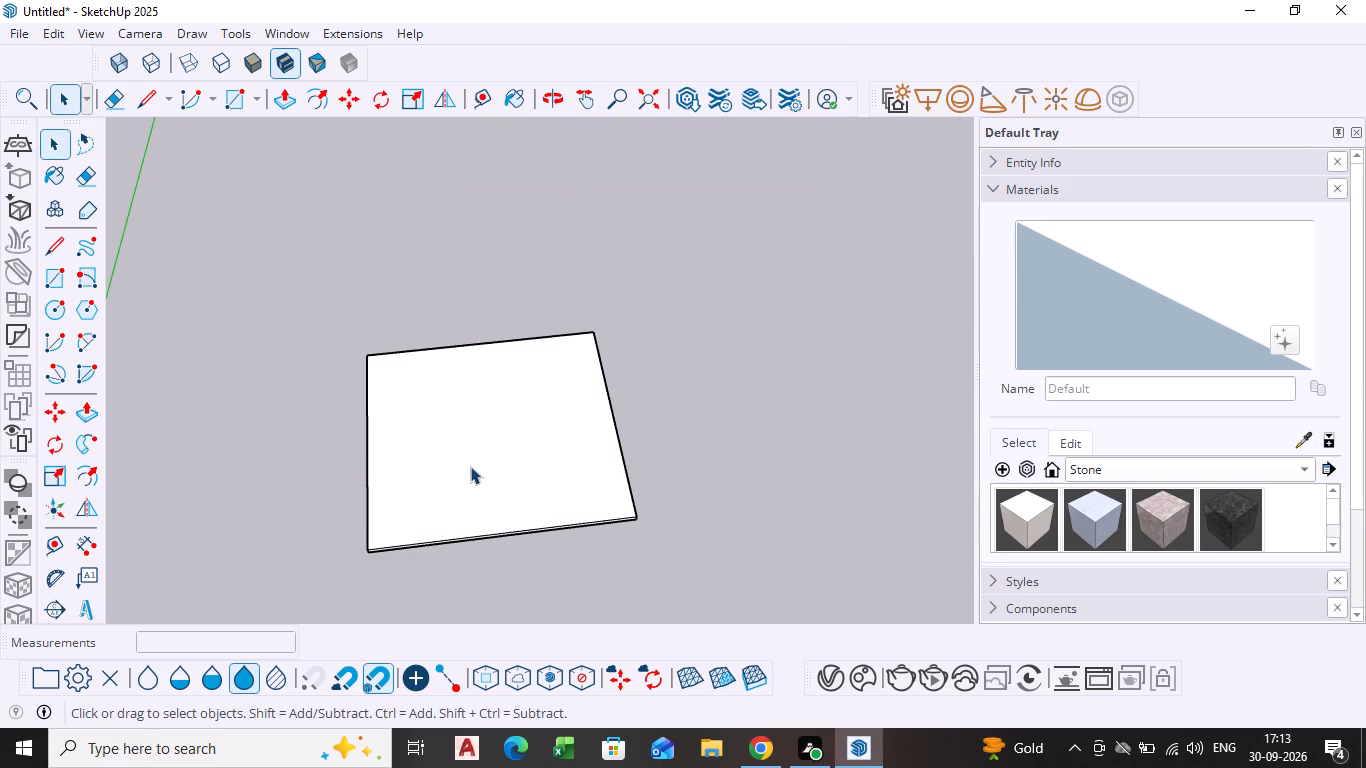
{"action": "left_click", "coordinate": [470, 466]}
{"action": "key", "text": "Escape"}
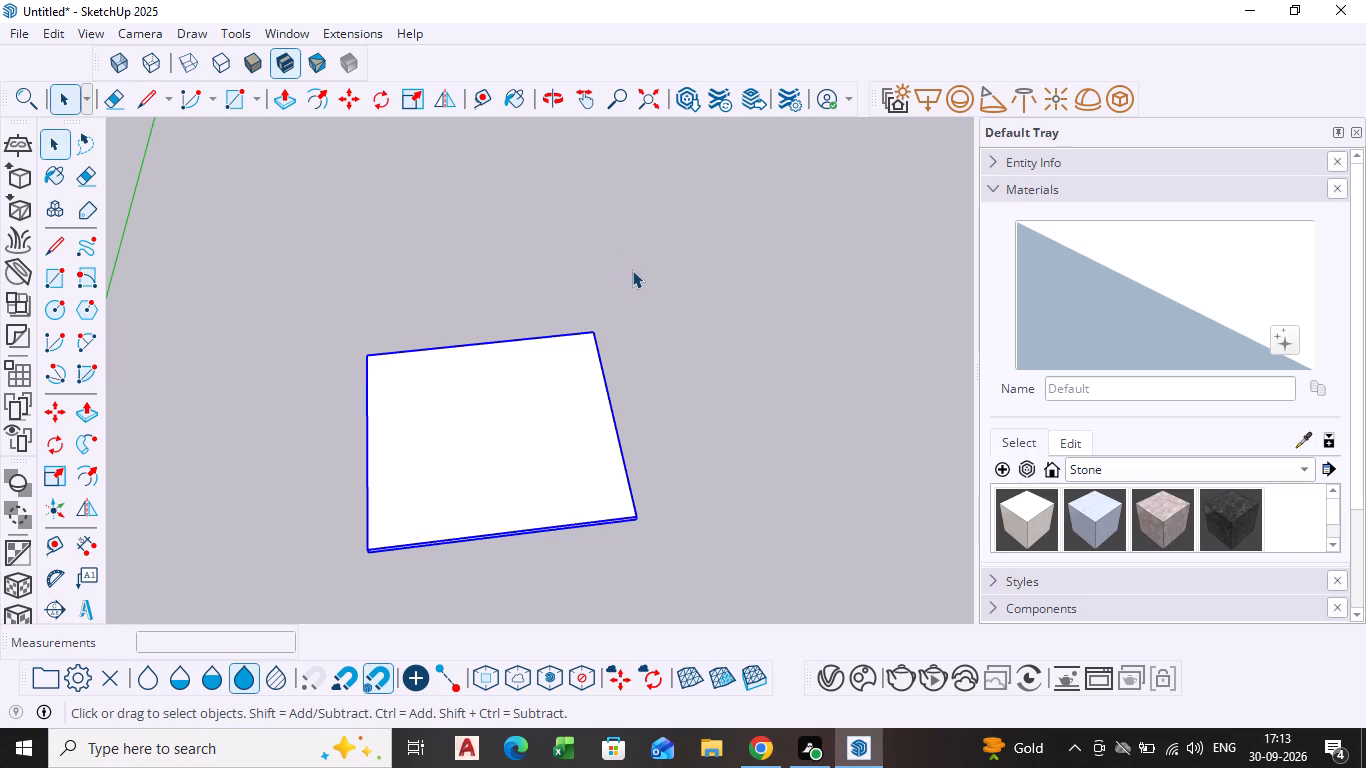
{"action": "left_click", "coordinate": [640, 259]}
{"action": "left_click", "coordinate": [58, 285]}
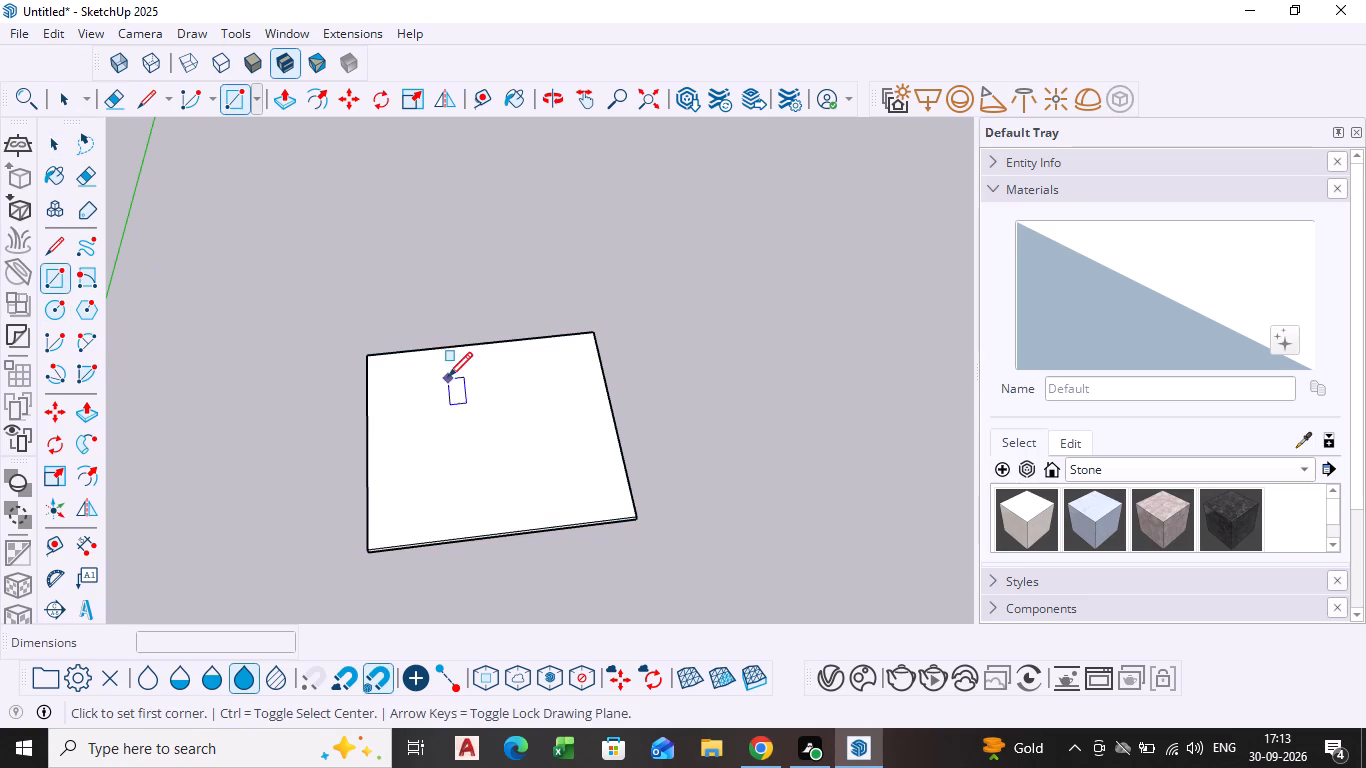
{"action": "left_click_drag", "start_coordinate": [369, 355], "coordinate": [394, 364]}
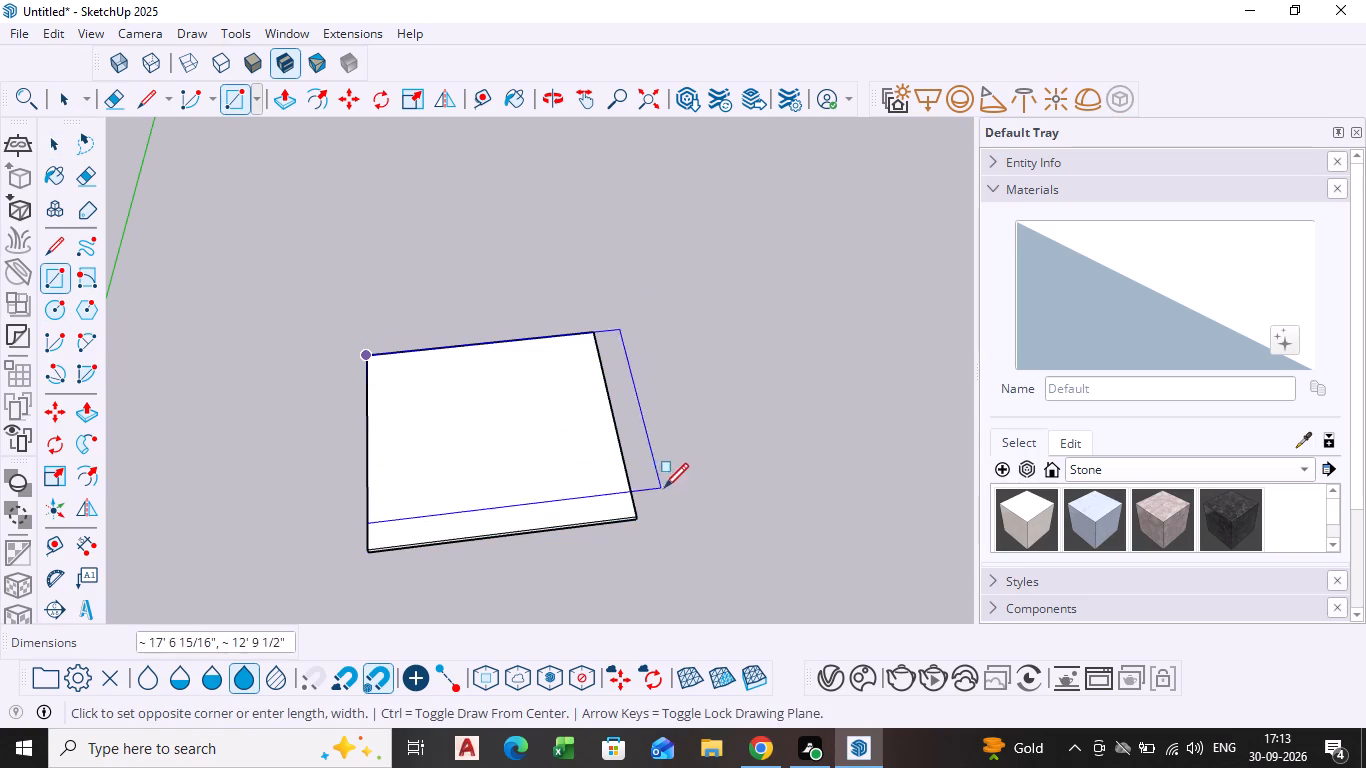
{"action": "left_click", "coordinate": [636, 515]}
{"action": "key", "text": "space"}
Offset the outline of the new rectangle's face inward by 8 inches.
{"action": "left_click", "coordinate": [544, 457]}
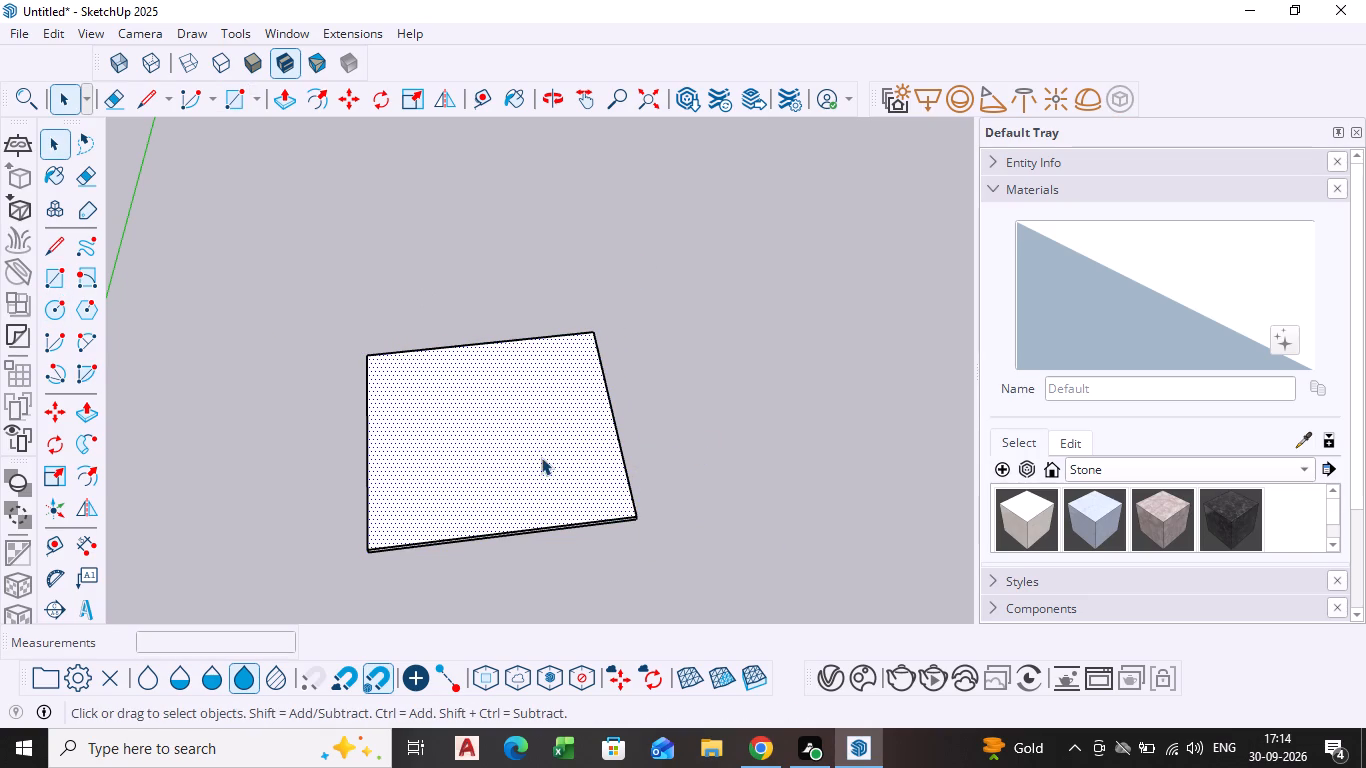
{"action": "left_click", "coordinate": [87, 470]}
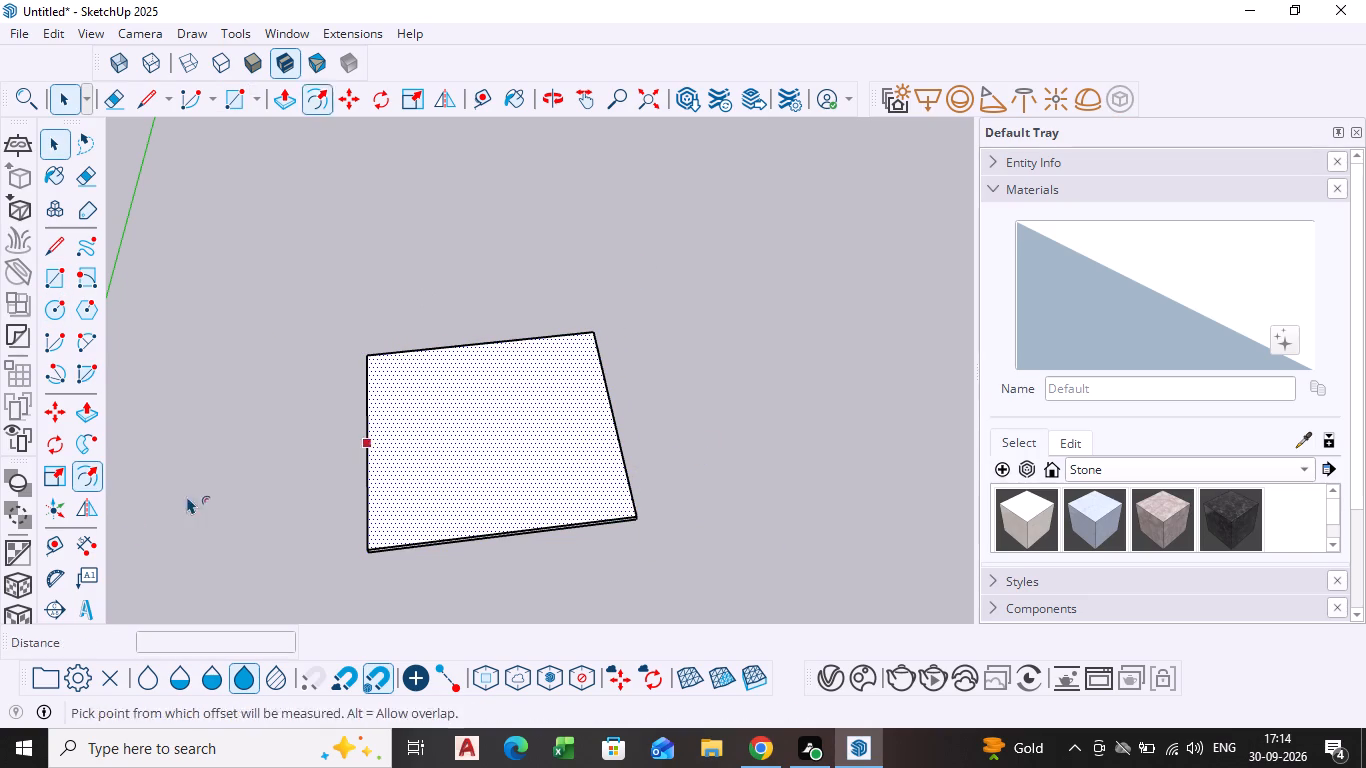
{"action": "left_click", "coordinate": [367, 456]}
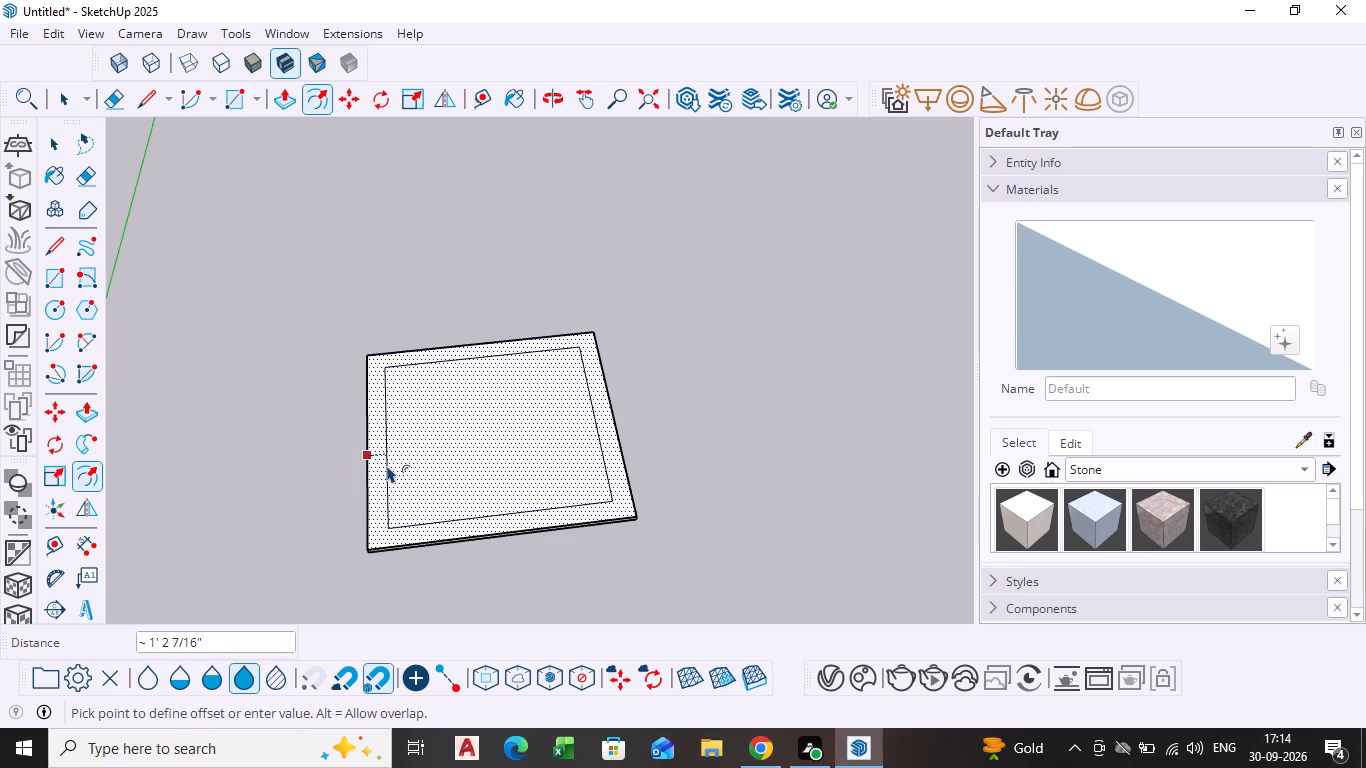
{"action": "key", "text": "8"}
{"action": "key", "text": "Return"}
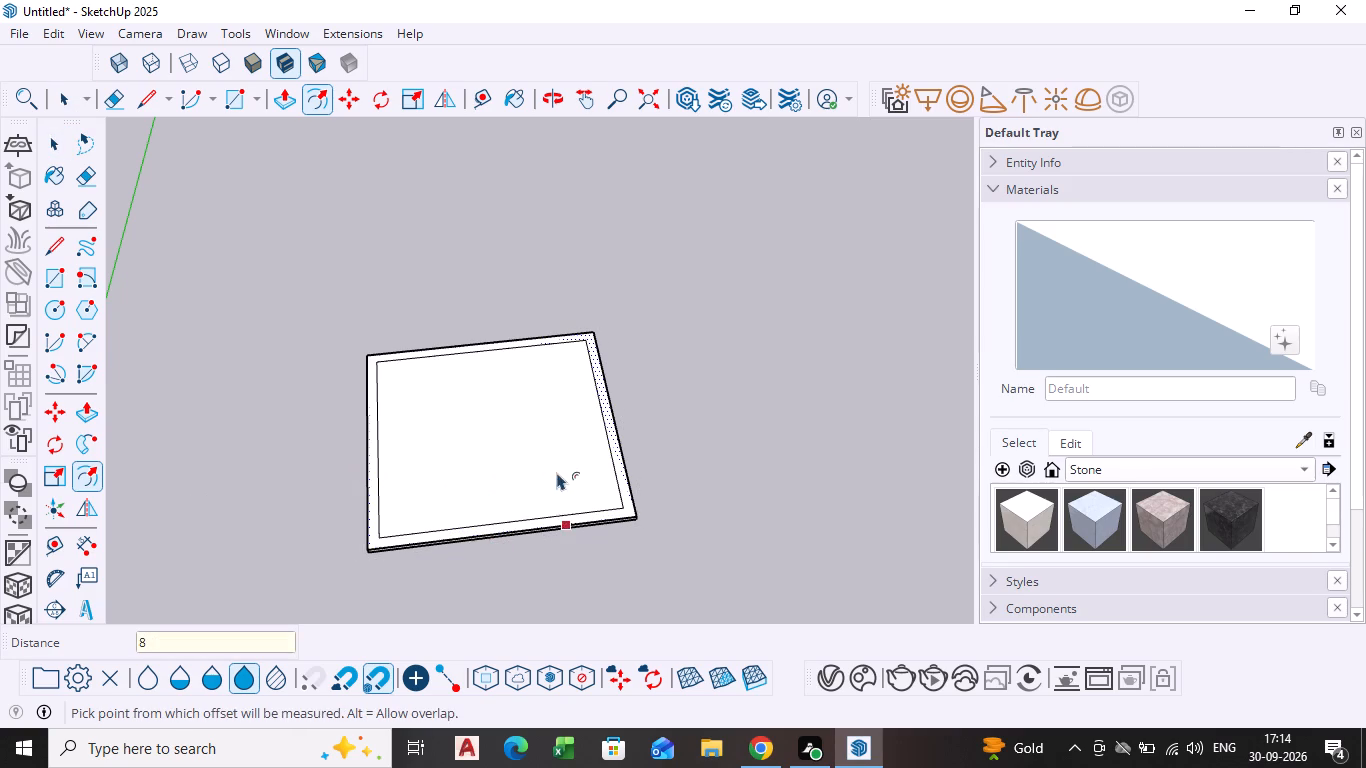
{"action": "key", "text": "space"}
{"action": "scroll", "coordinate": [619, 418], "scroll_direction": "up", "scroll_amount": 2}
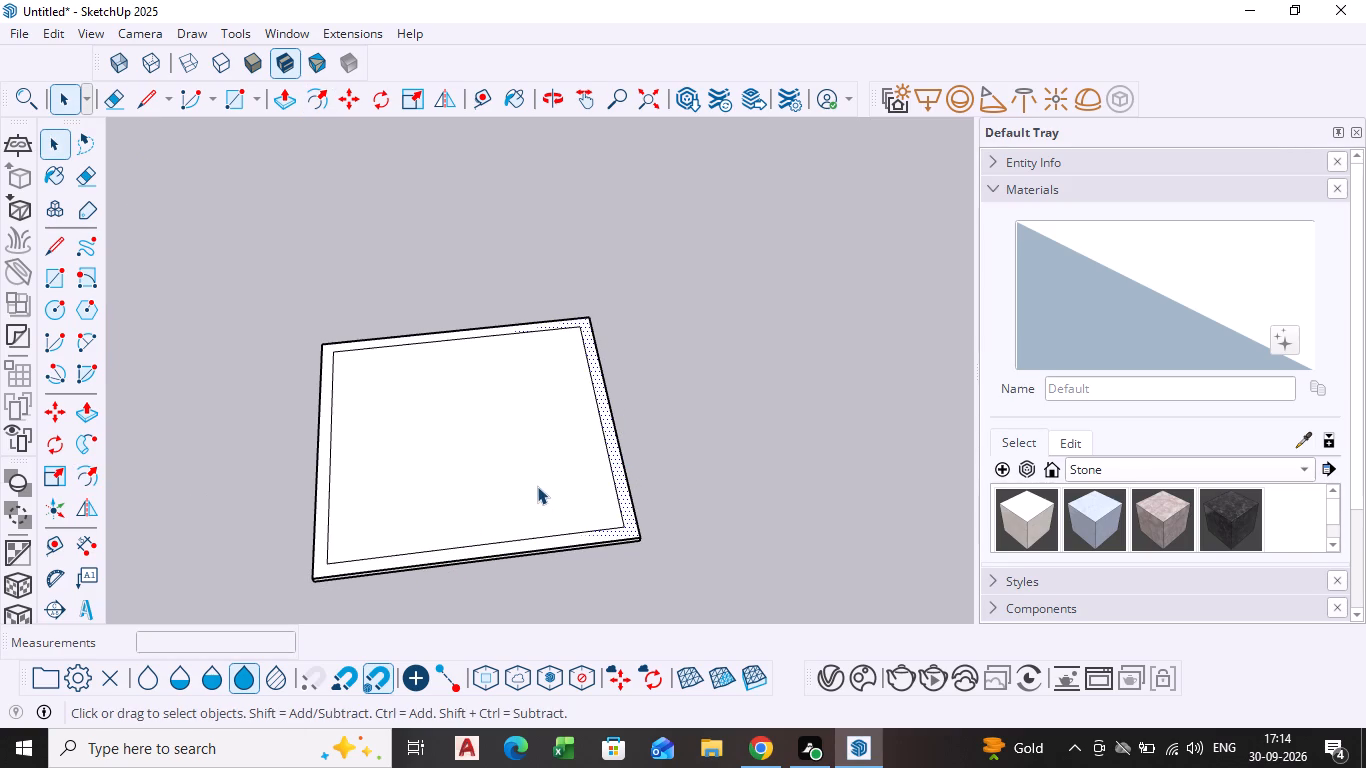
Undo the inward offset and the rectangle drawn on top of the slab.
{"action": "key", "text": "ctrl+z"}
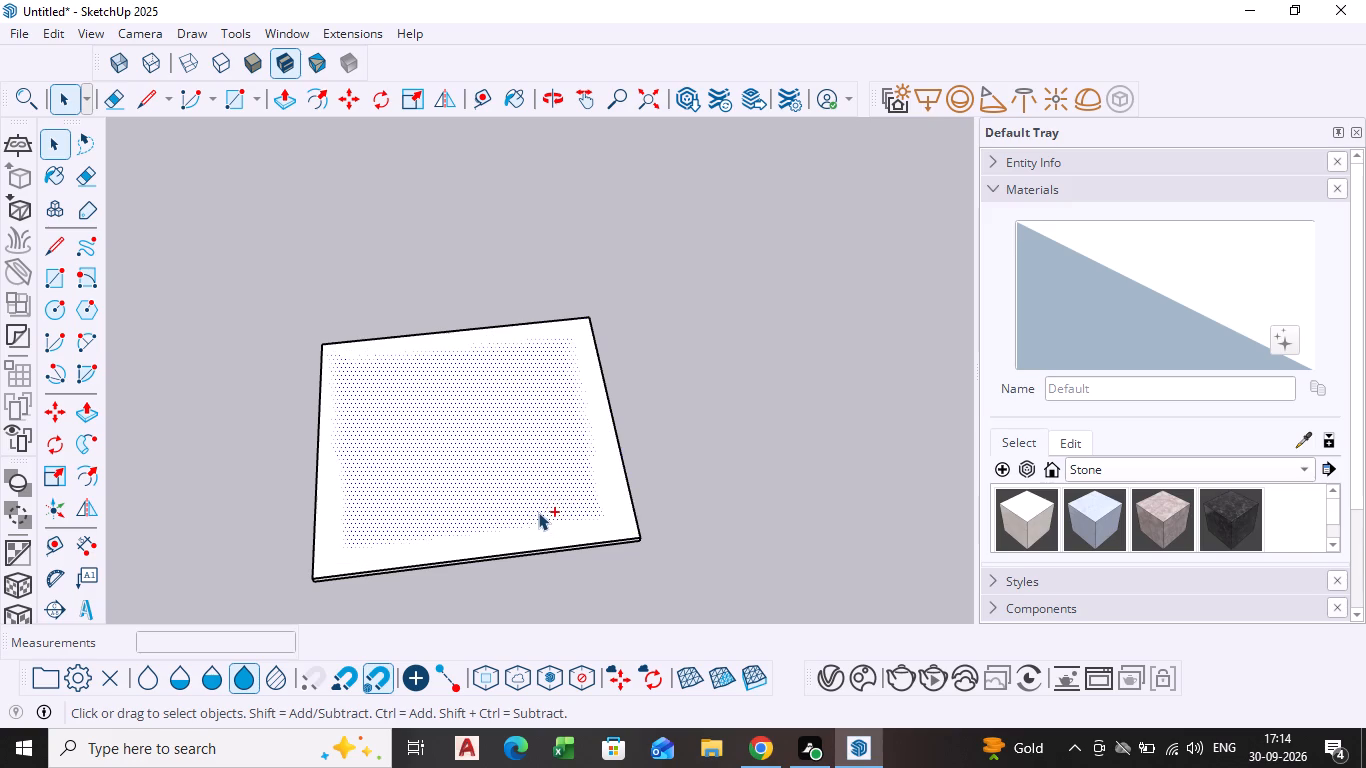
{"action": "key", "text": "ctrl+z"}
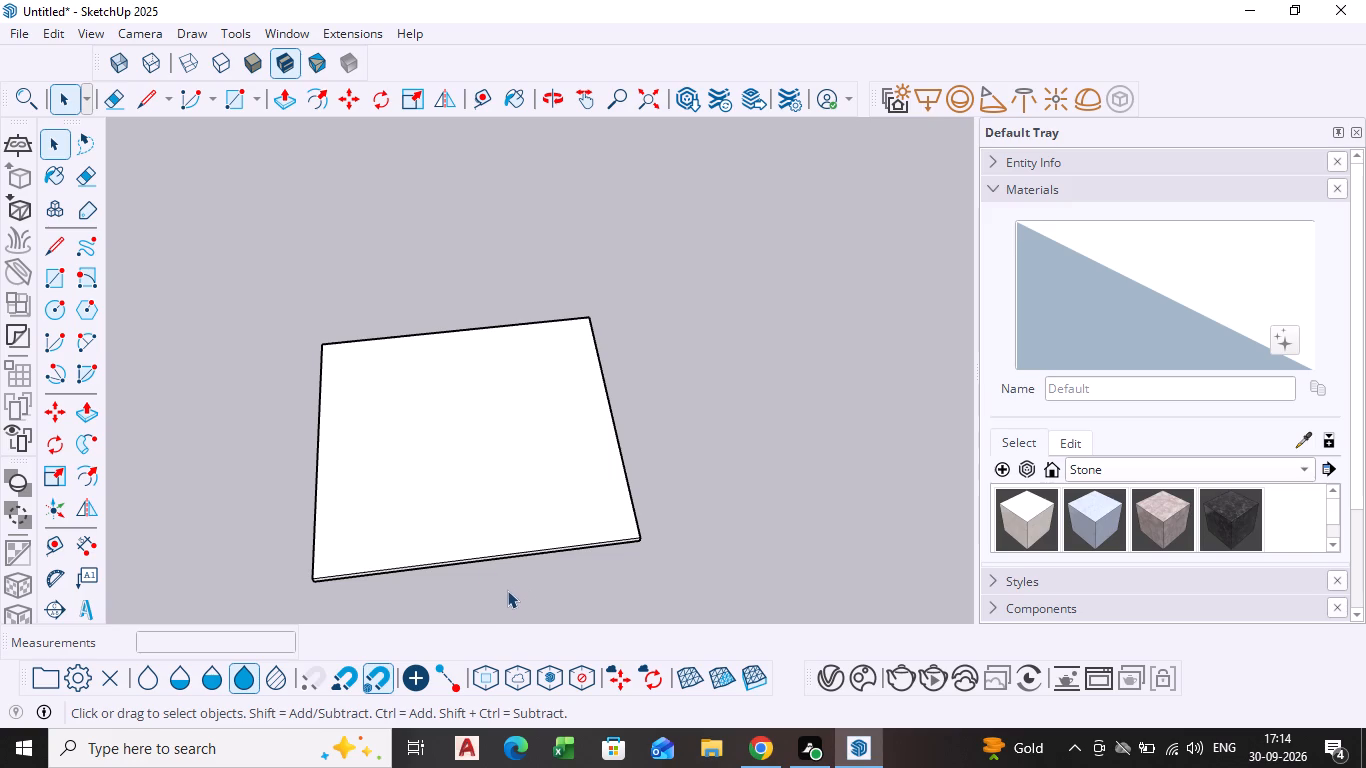
Draw a rectangle over the grouped slab's top face, from its far corner to the diagonally opposite near corner.
{"action": "left_click", "coordinate": [64, 275]}
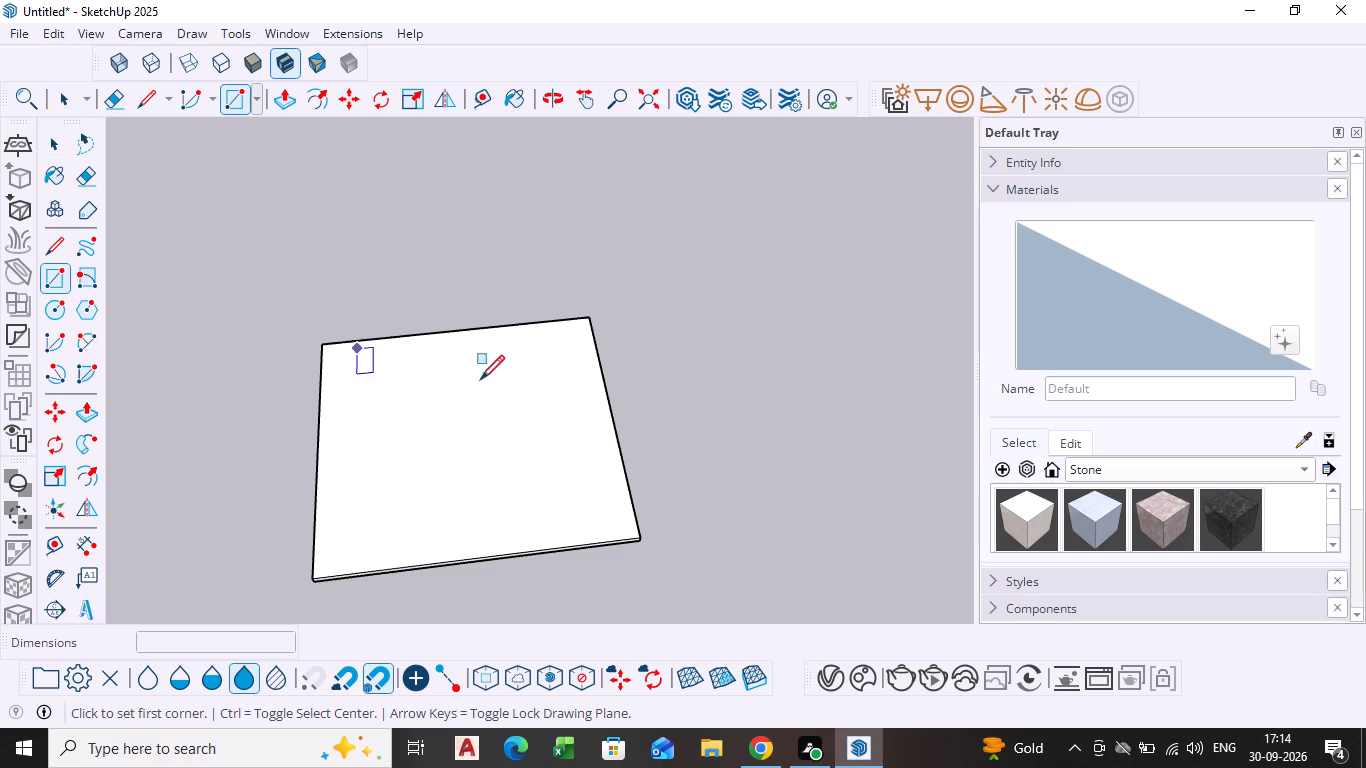
{"action": "left_click_drag", "start_coordinate": [325, 346], "coordinate": [336, 353]}
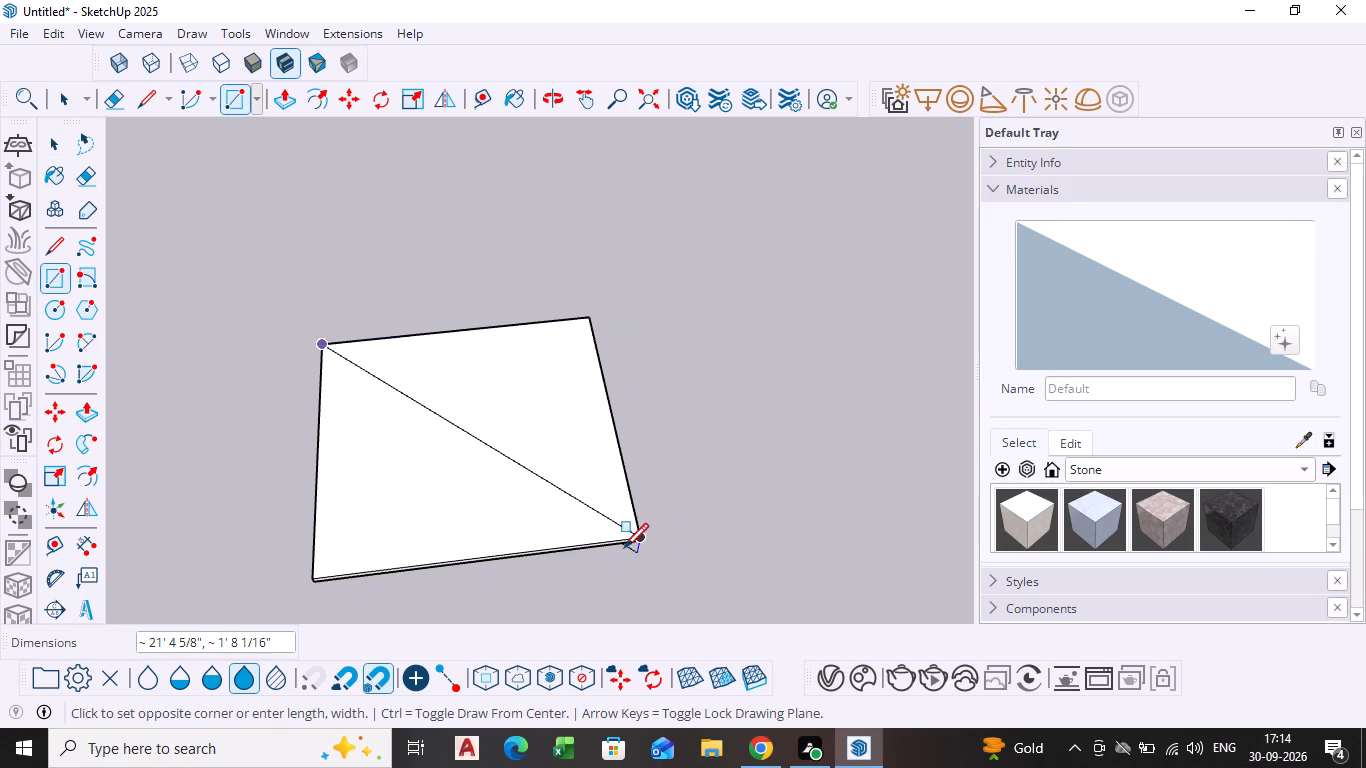
{"action": "left_click", "coordinate": [640, 535]}
{"action": "key", "text": "space"}
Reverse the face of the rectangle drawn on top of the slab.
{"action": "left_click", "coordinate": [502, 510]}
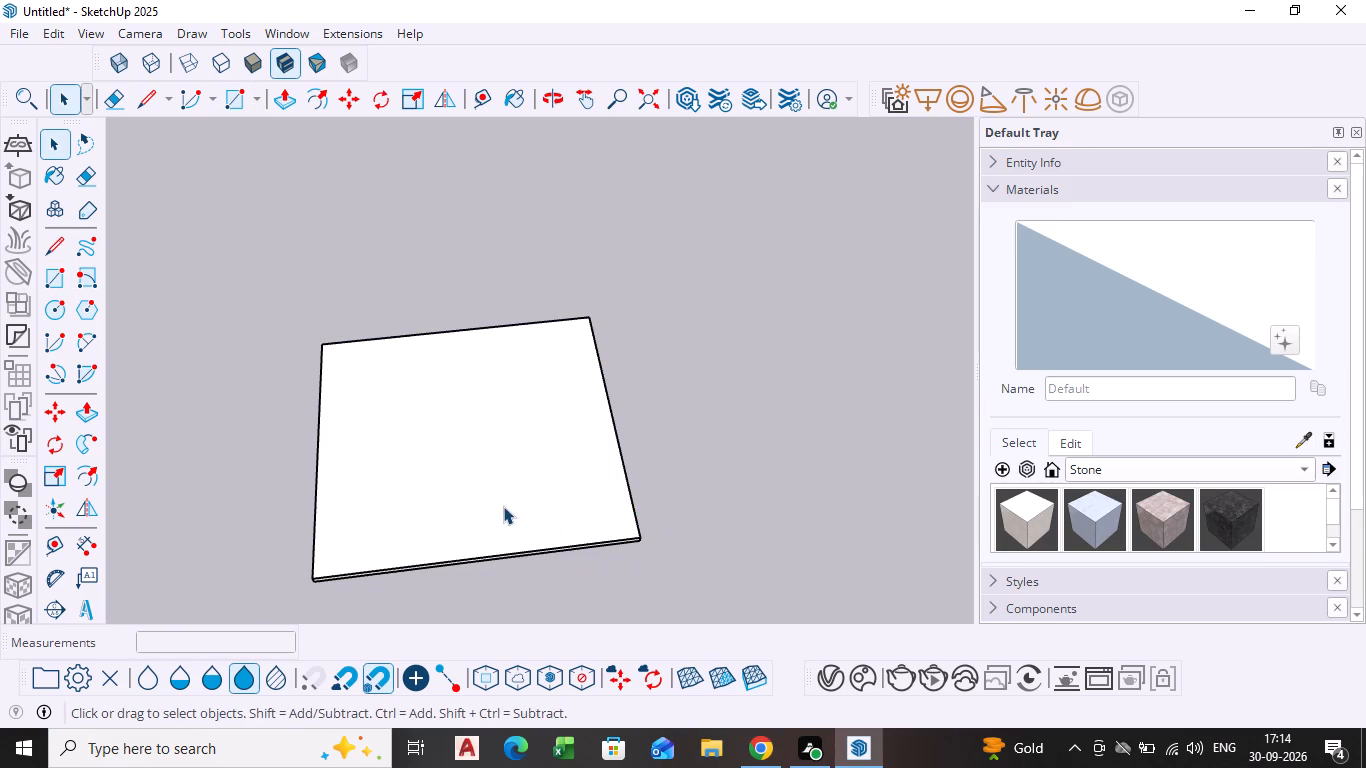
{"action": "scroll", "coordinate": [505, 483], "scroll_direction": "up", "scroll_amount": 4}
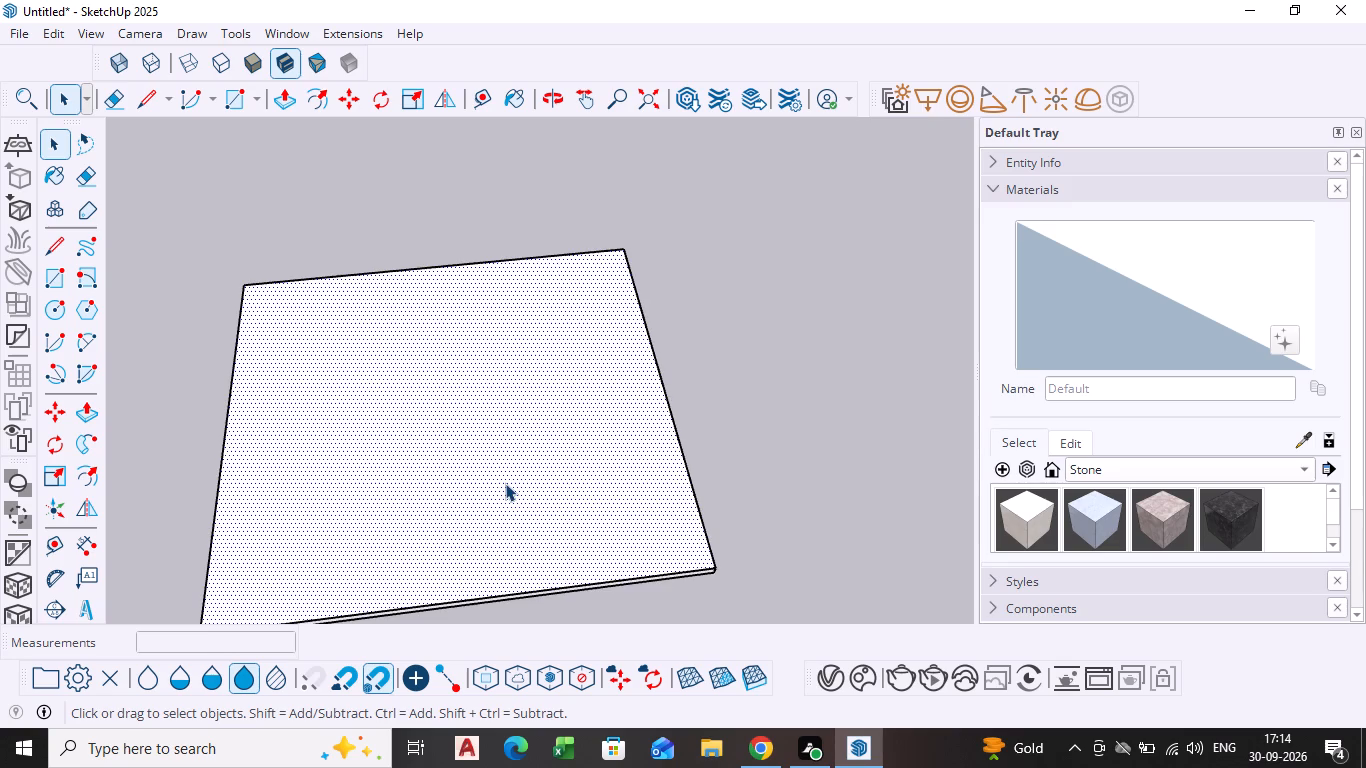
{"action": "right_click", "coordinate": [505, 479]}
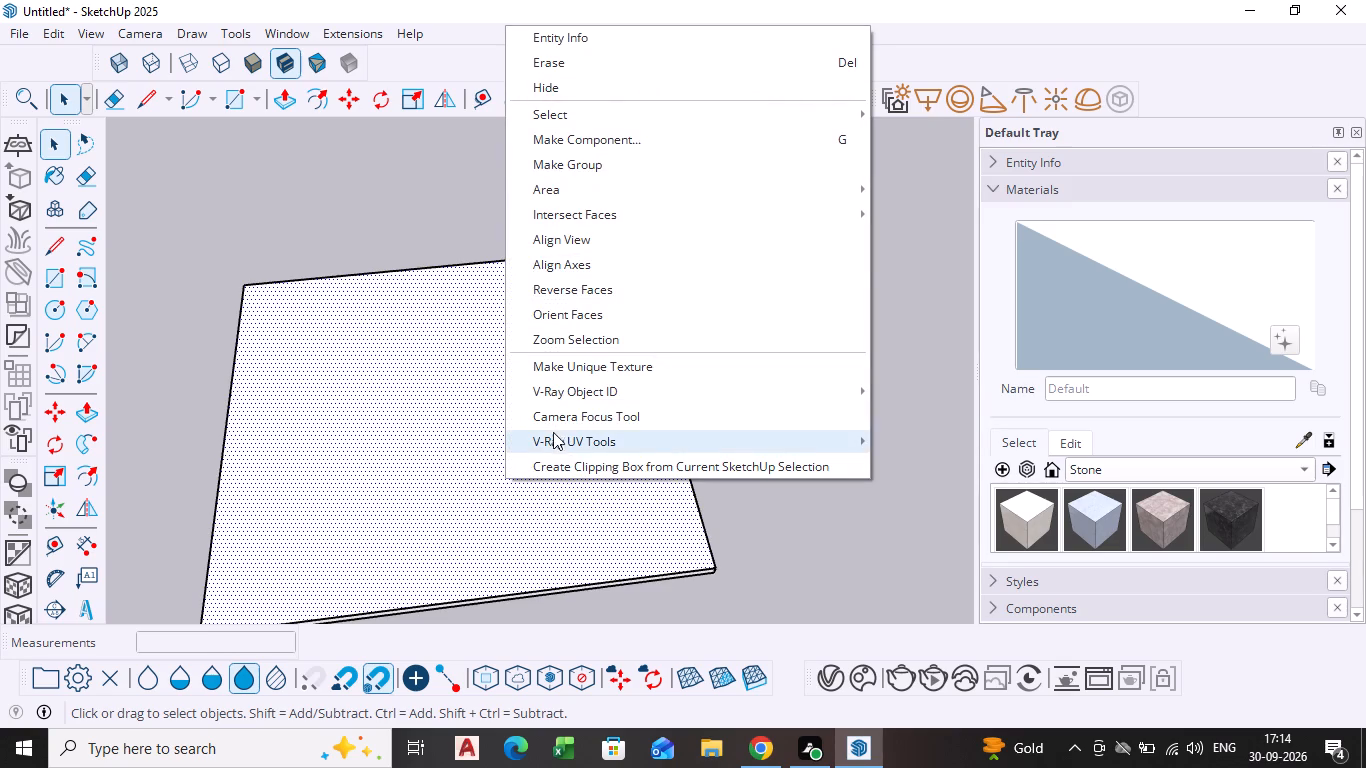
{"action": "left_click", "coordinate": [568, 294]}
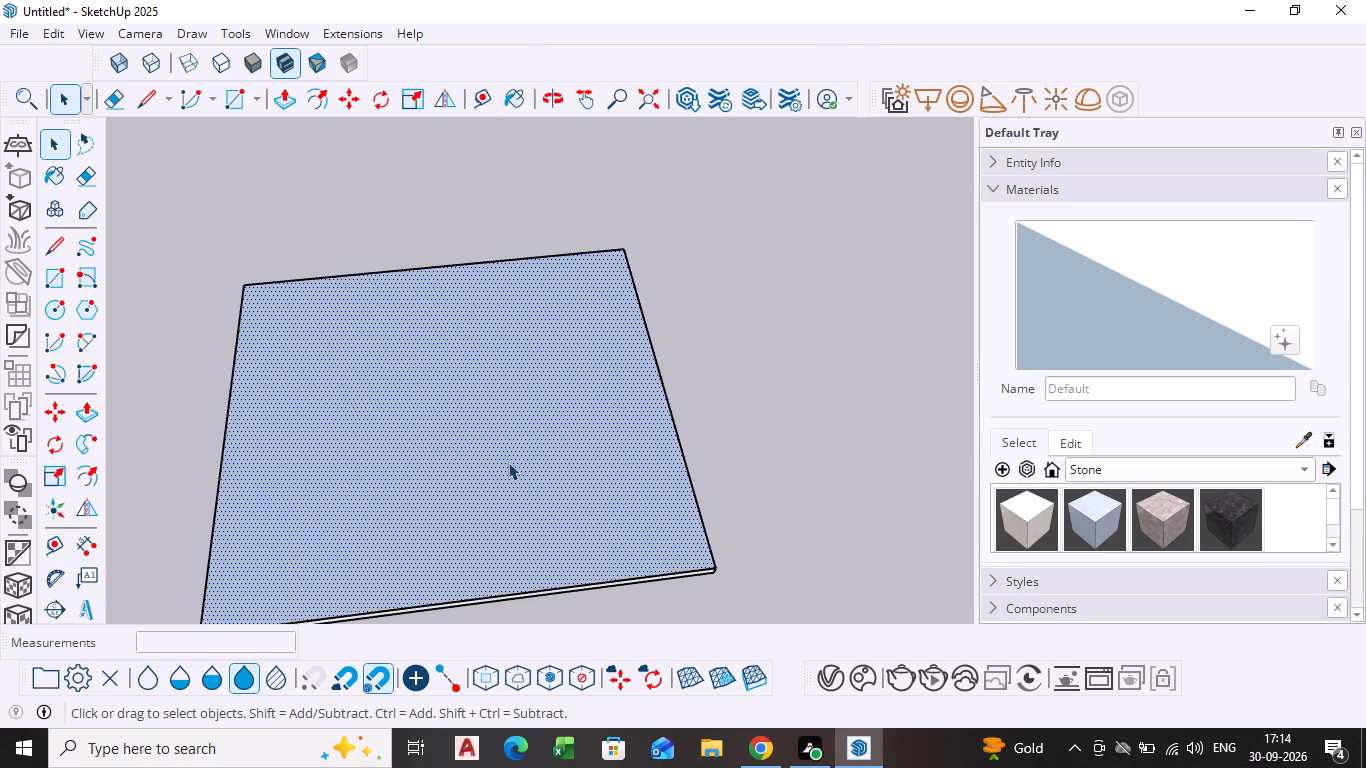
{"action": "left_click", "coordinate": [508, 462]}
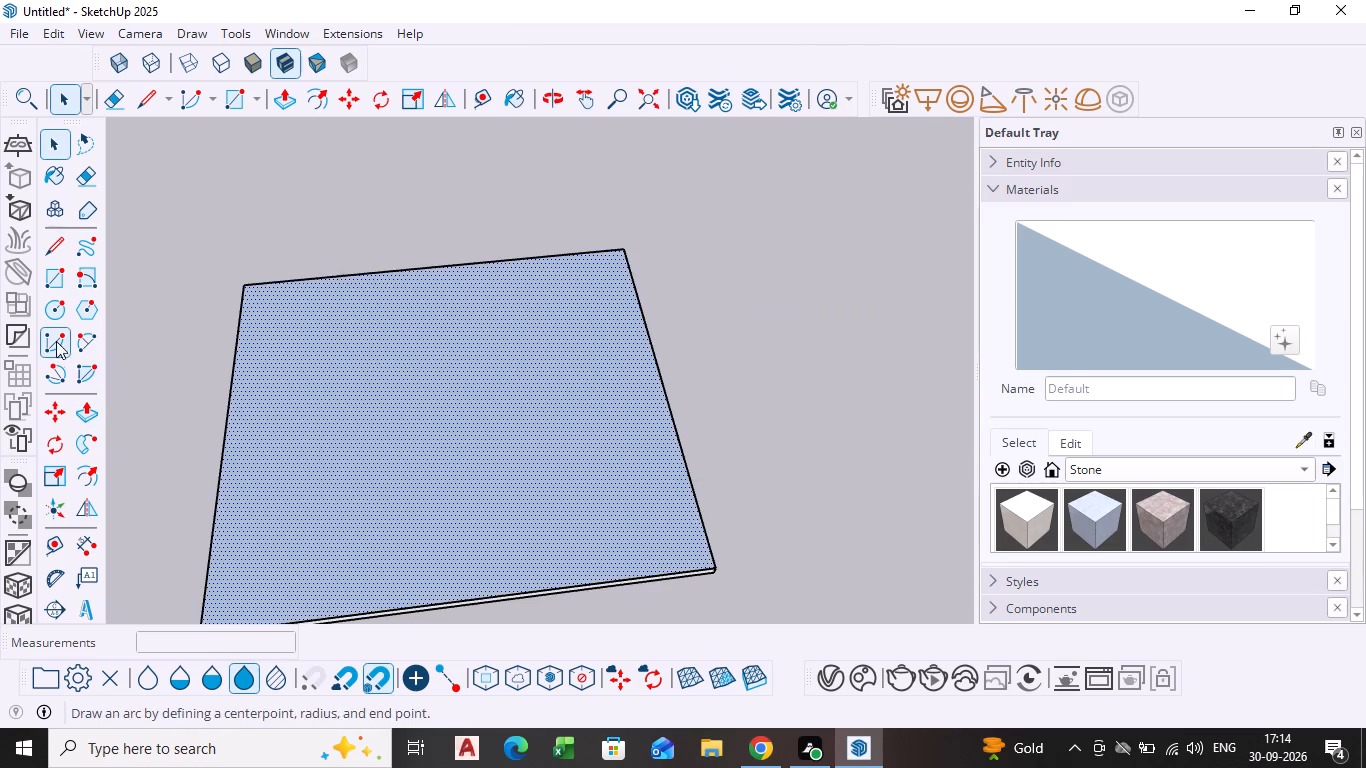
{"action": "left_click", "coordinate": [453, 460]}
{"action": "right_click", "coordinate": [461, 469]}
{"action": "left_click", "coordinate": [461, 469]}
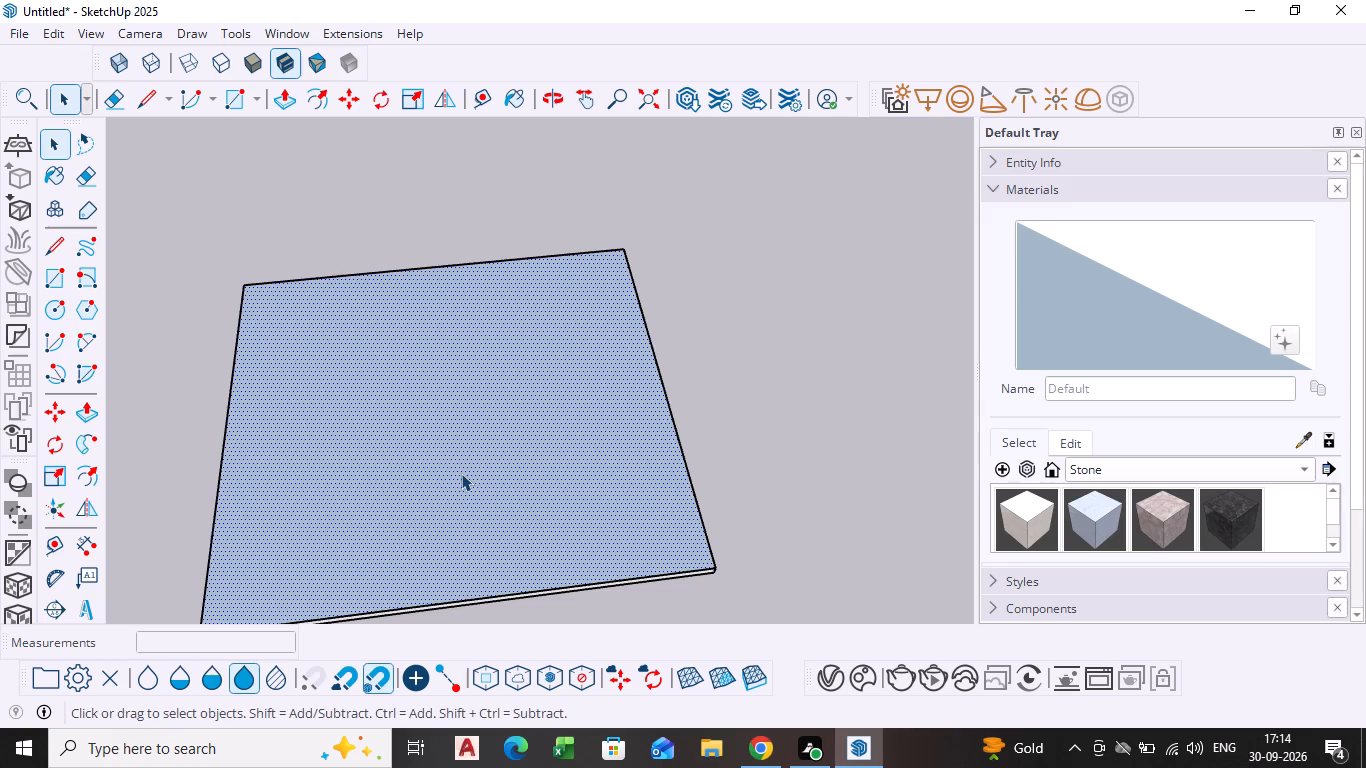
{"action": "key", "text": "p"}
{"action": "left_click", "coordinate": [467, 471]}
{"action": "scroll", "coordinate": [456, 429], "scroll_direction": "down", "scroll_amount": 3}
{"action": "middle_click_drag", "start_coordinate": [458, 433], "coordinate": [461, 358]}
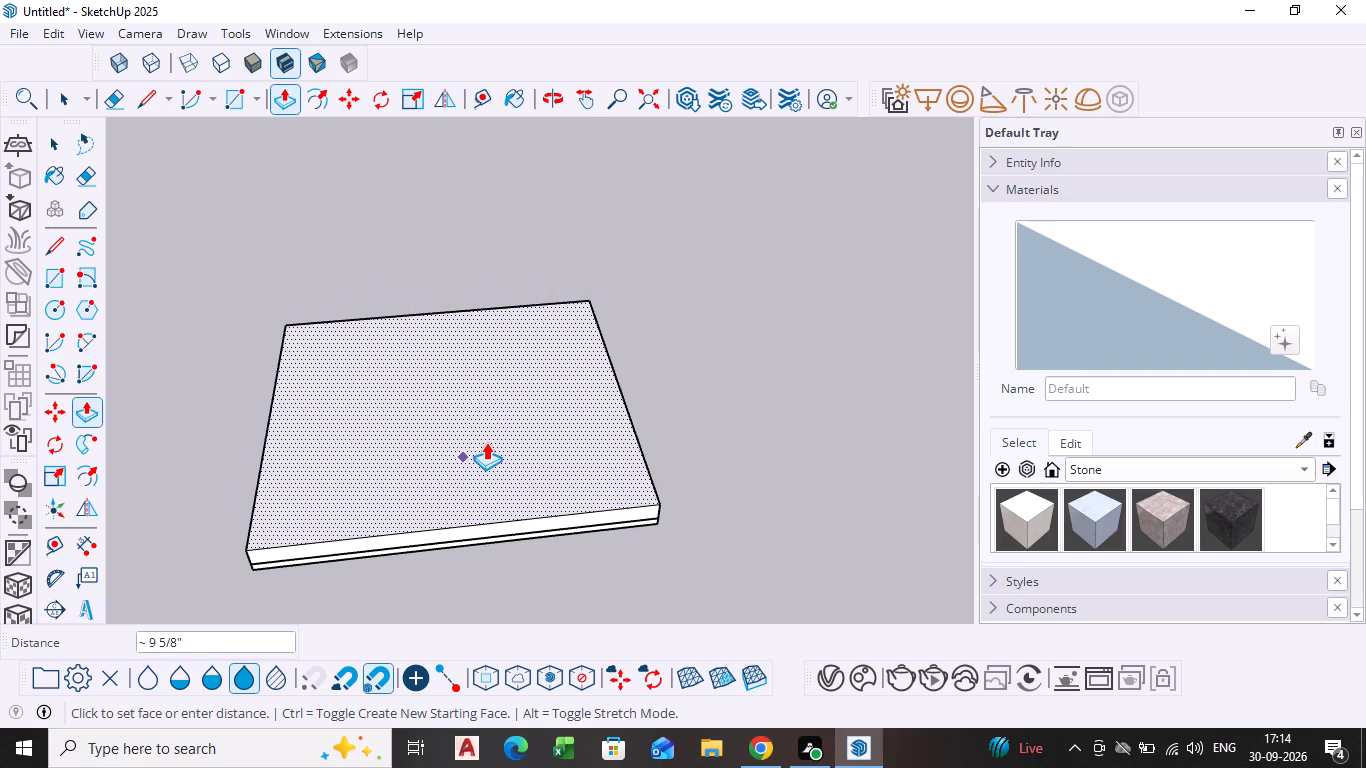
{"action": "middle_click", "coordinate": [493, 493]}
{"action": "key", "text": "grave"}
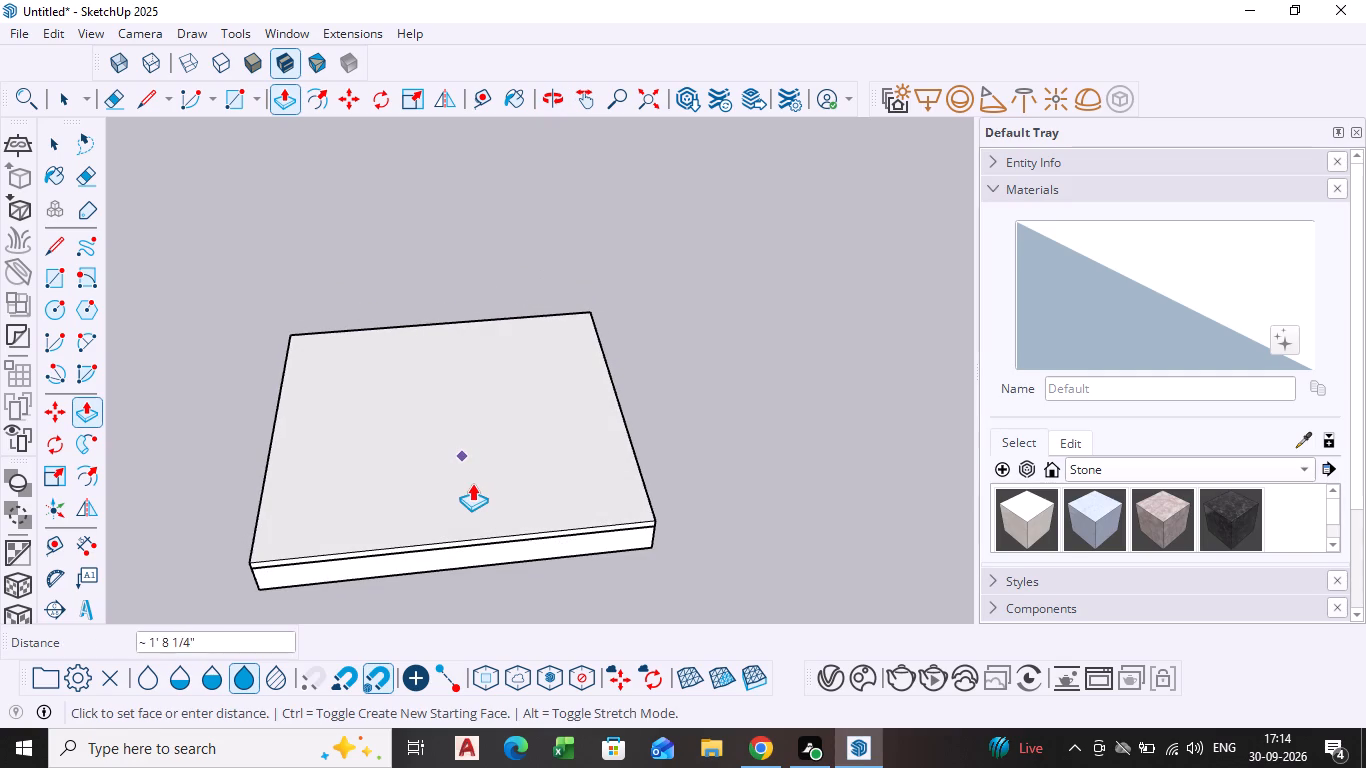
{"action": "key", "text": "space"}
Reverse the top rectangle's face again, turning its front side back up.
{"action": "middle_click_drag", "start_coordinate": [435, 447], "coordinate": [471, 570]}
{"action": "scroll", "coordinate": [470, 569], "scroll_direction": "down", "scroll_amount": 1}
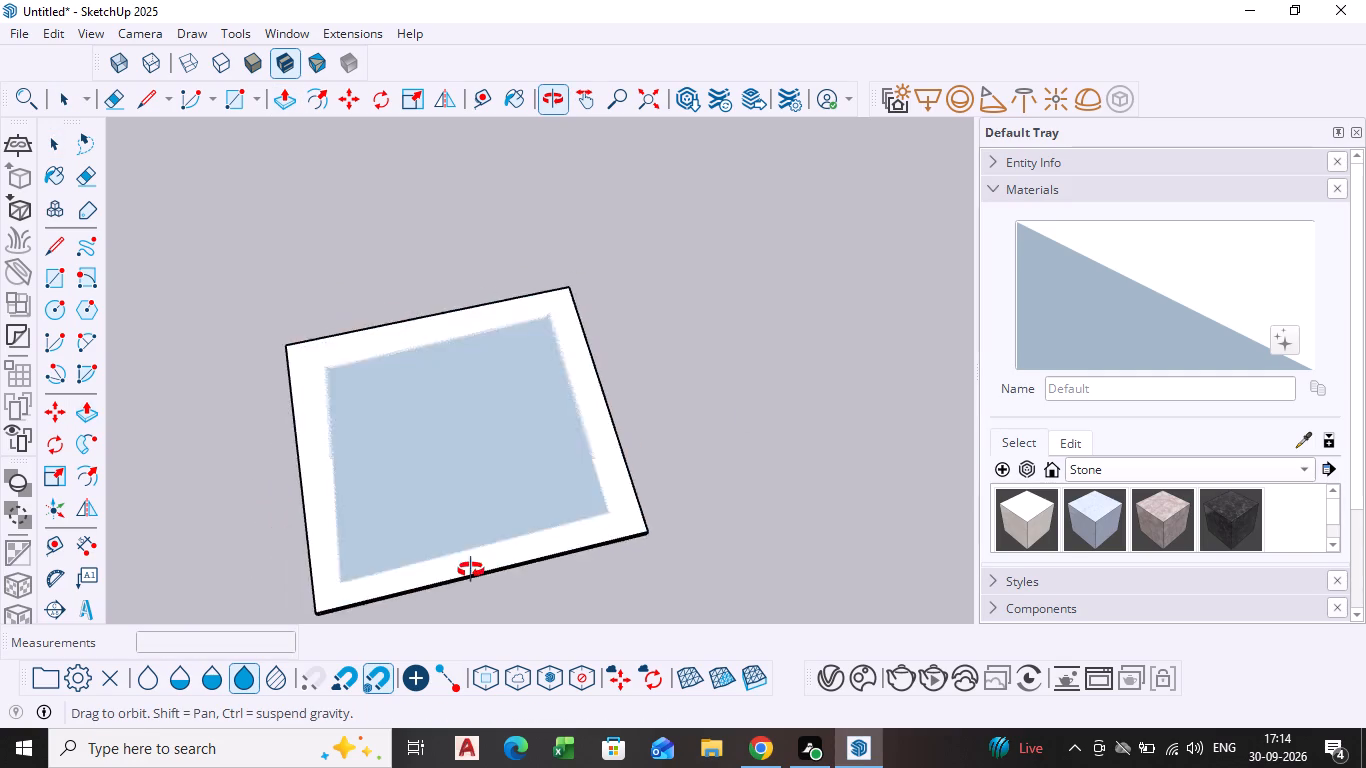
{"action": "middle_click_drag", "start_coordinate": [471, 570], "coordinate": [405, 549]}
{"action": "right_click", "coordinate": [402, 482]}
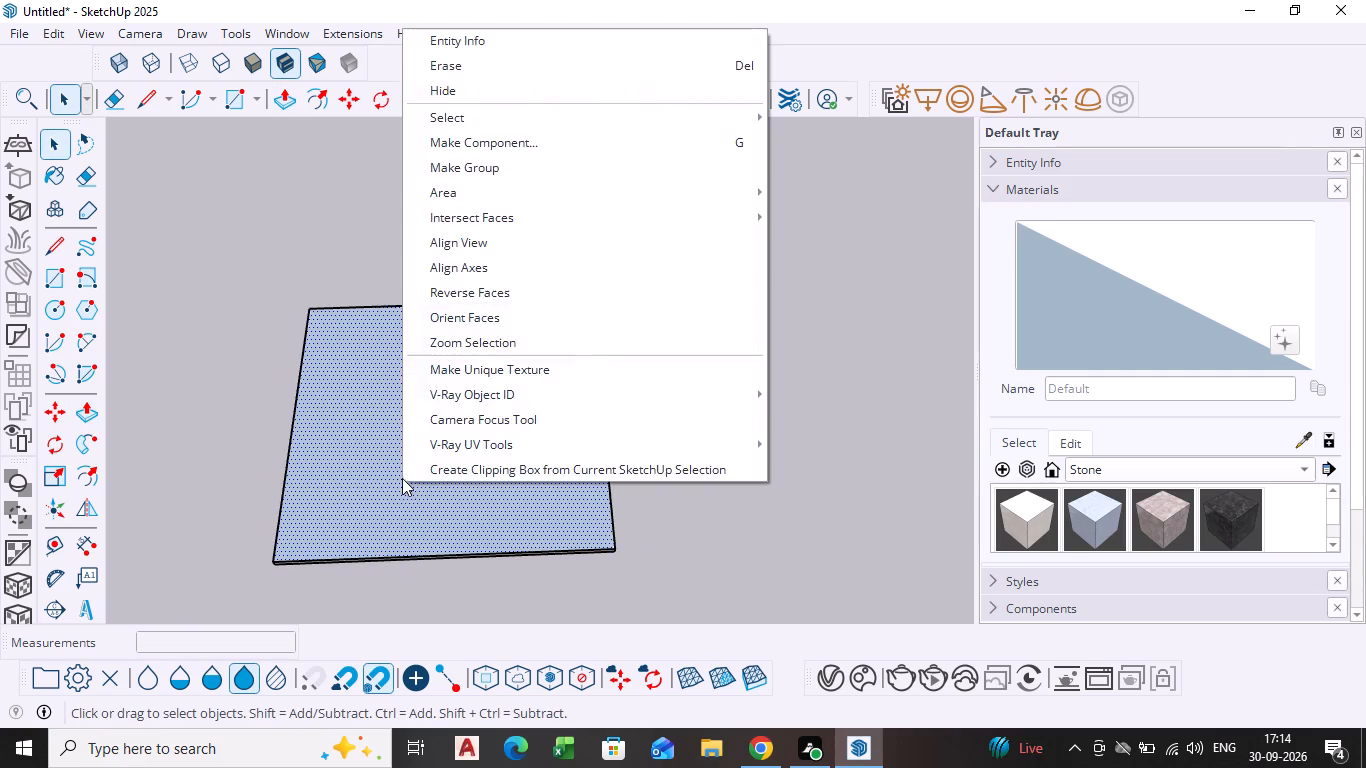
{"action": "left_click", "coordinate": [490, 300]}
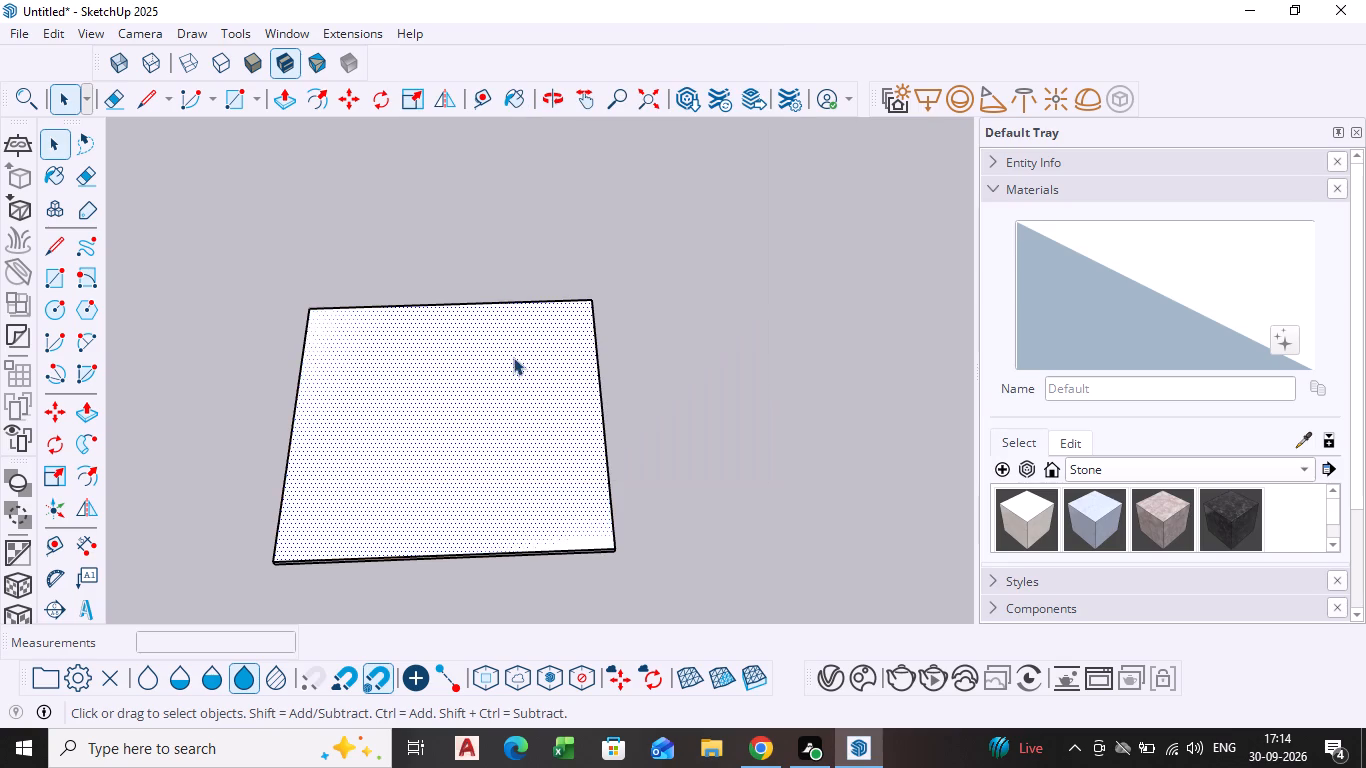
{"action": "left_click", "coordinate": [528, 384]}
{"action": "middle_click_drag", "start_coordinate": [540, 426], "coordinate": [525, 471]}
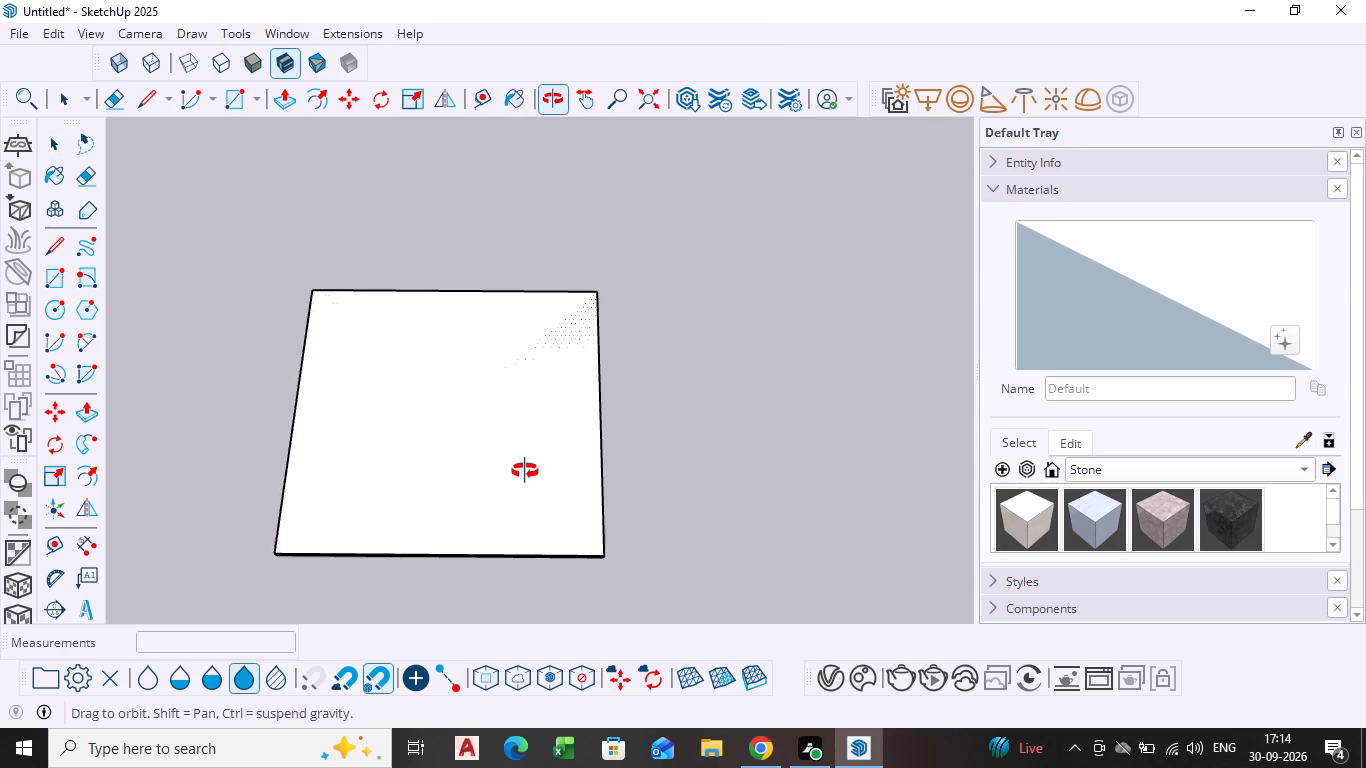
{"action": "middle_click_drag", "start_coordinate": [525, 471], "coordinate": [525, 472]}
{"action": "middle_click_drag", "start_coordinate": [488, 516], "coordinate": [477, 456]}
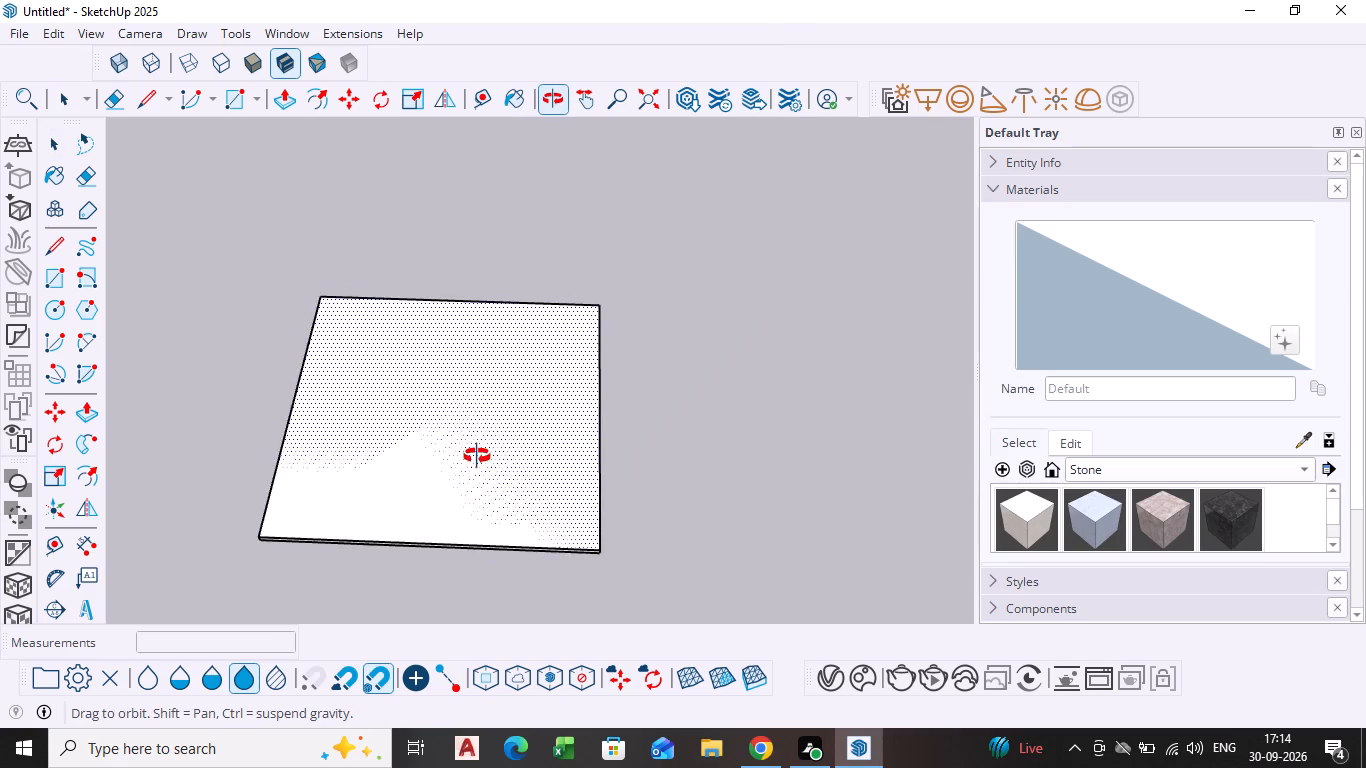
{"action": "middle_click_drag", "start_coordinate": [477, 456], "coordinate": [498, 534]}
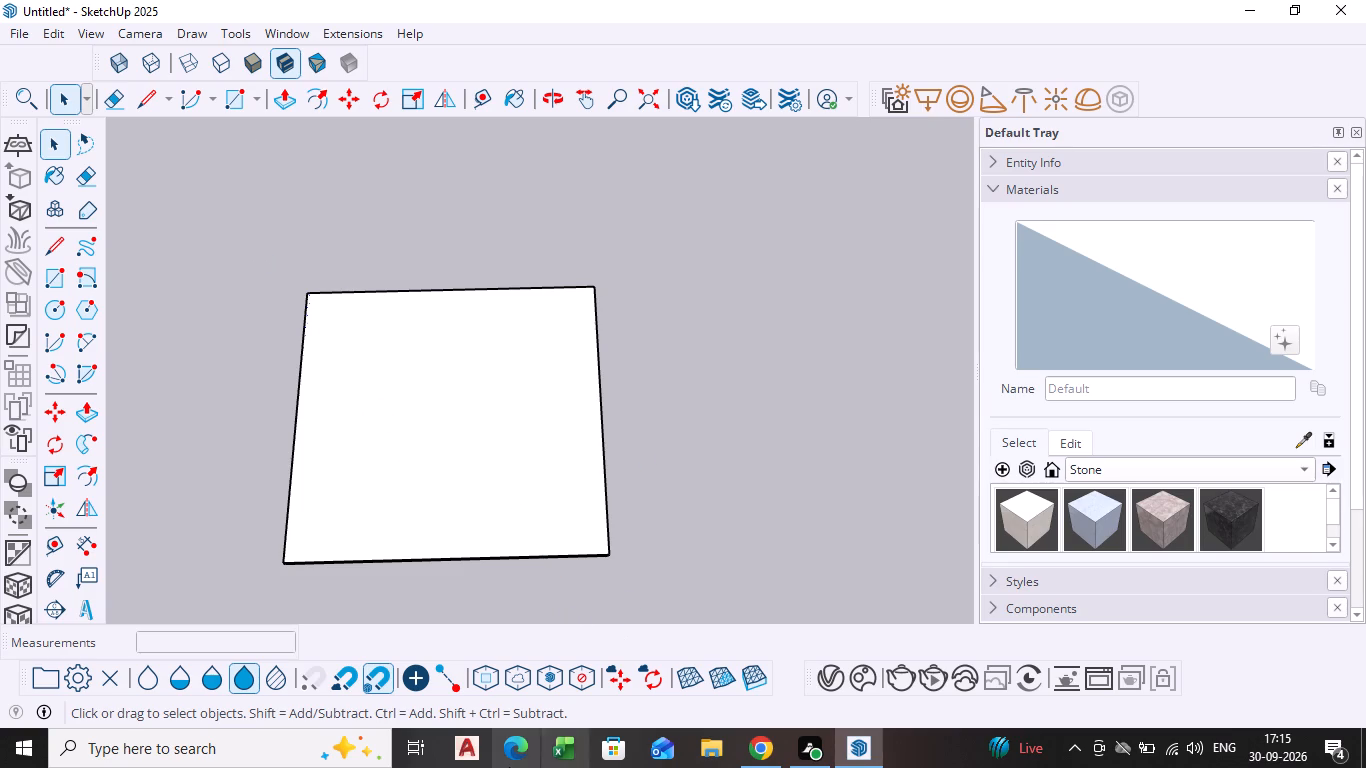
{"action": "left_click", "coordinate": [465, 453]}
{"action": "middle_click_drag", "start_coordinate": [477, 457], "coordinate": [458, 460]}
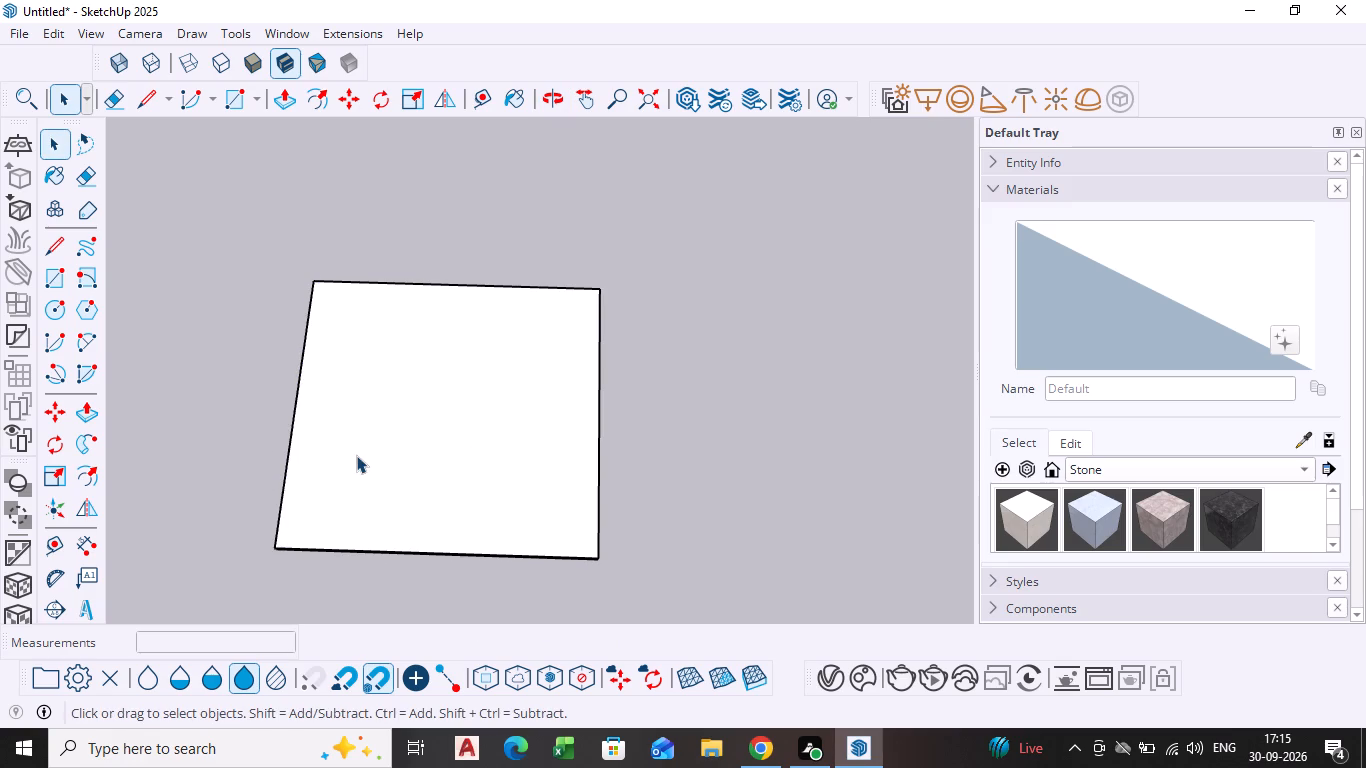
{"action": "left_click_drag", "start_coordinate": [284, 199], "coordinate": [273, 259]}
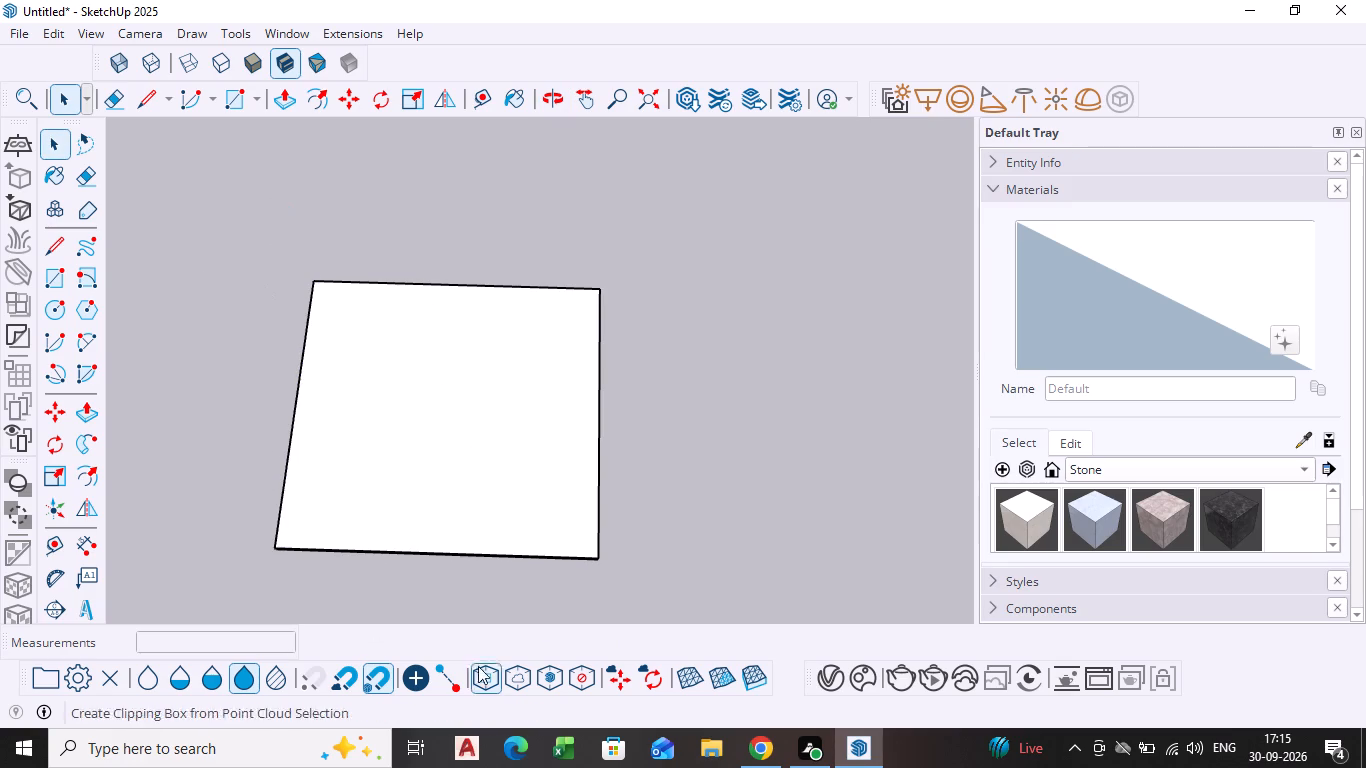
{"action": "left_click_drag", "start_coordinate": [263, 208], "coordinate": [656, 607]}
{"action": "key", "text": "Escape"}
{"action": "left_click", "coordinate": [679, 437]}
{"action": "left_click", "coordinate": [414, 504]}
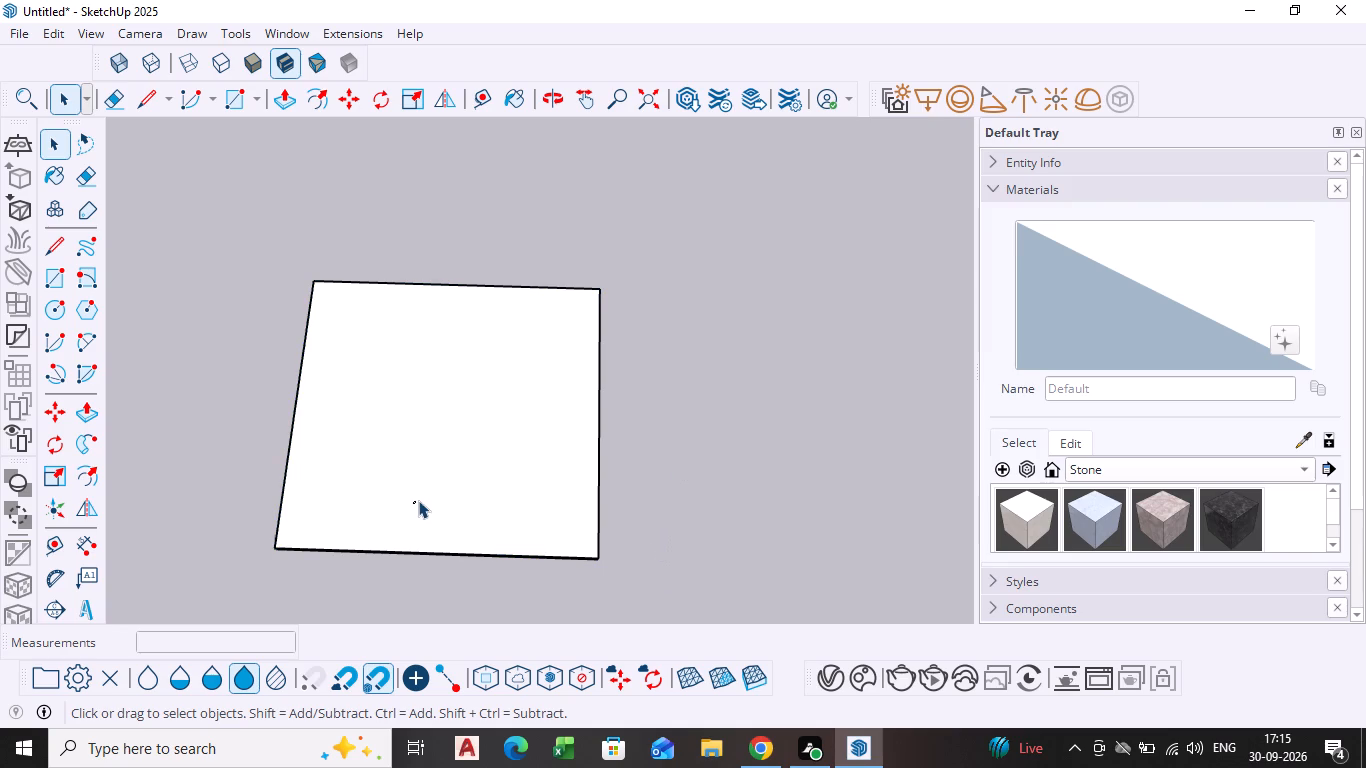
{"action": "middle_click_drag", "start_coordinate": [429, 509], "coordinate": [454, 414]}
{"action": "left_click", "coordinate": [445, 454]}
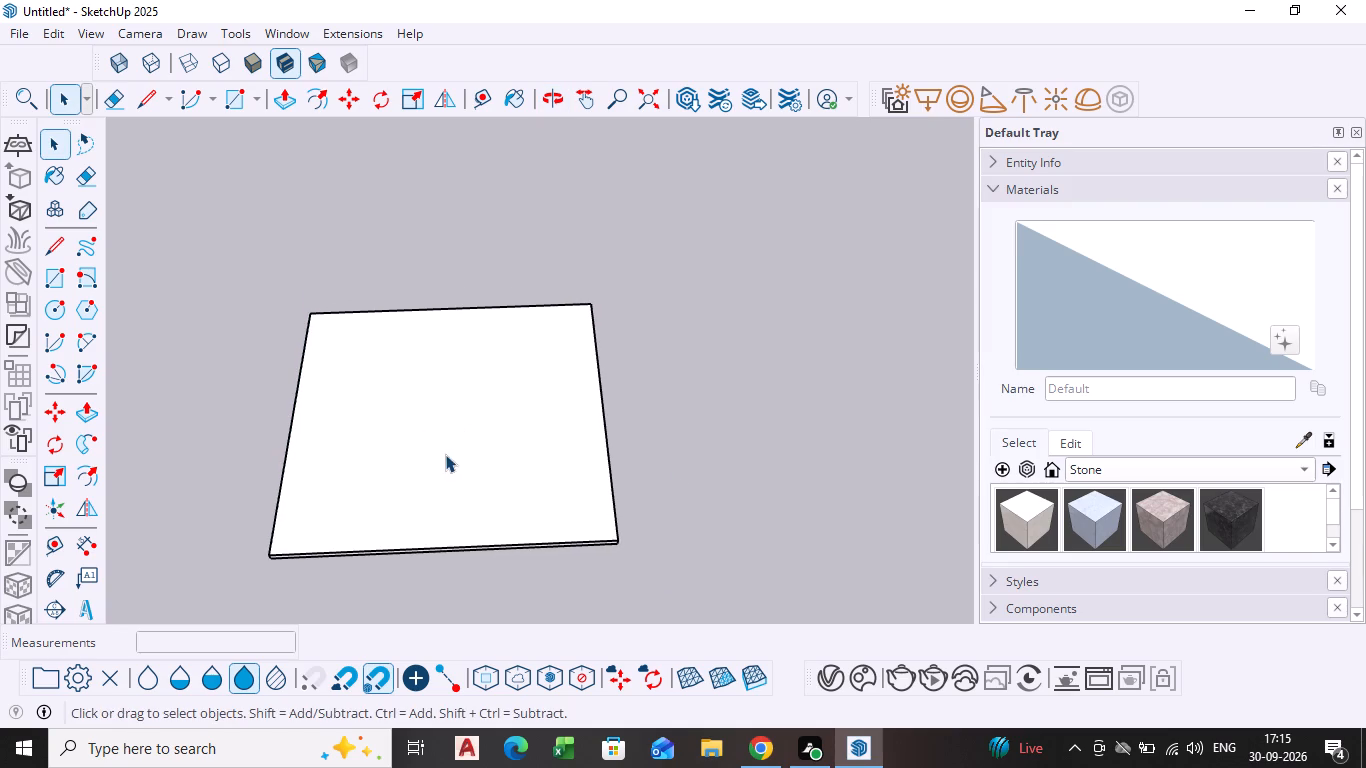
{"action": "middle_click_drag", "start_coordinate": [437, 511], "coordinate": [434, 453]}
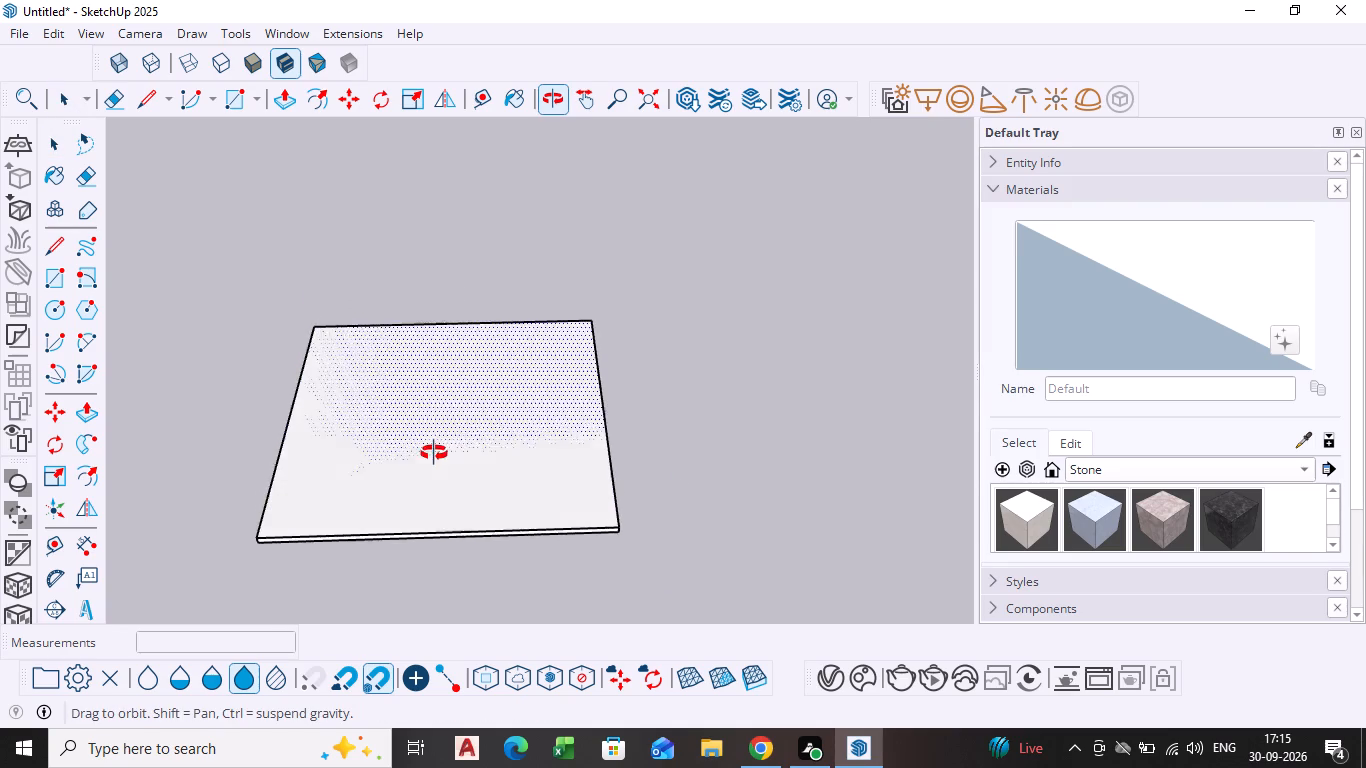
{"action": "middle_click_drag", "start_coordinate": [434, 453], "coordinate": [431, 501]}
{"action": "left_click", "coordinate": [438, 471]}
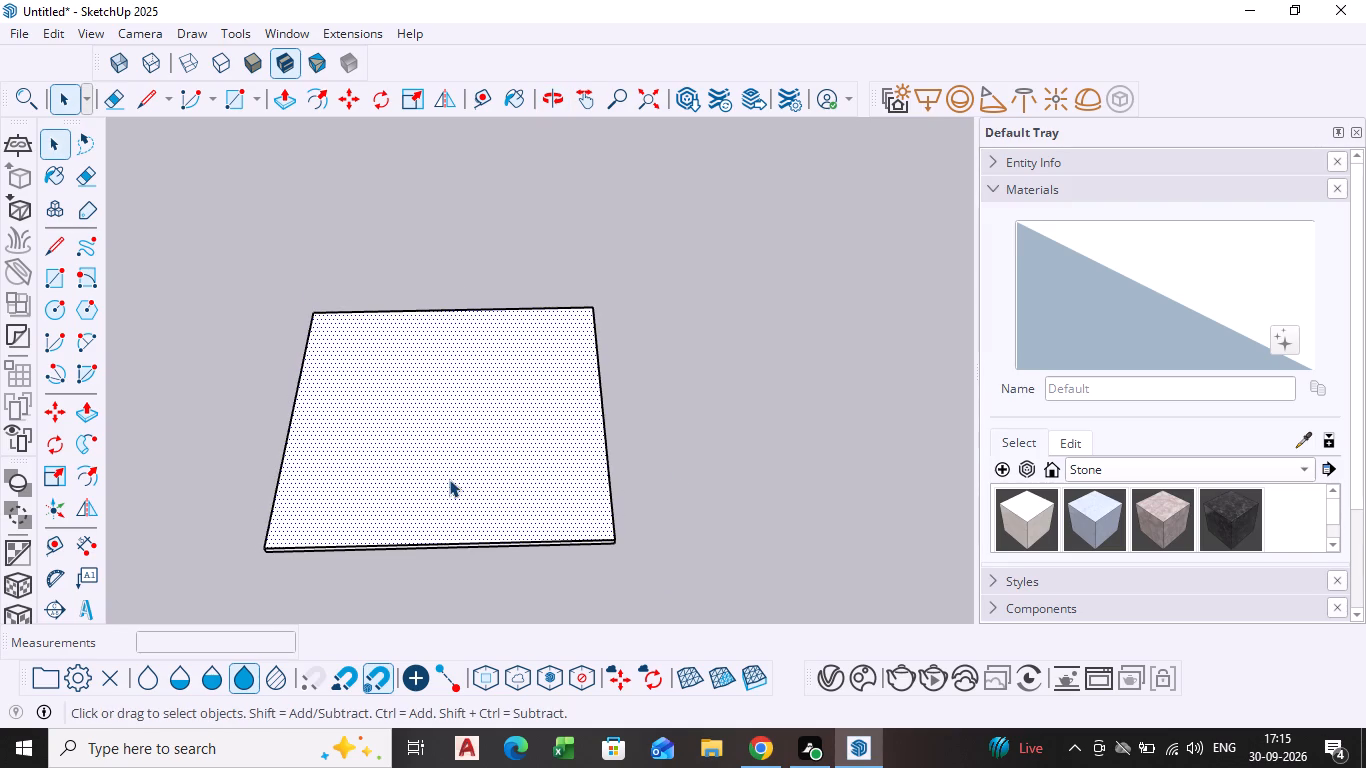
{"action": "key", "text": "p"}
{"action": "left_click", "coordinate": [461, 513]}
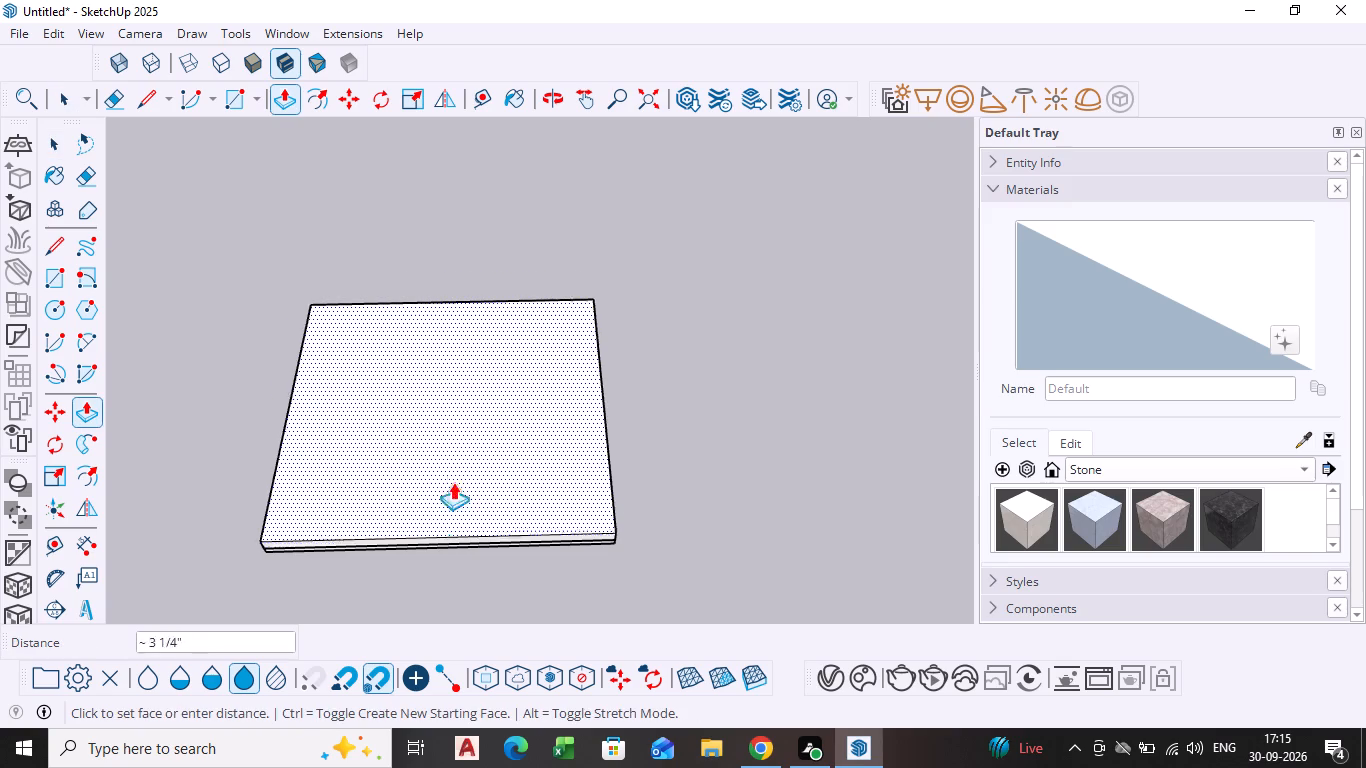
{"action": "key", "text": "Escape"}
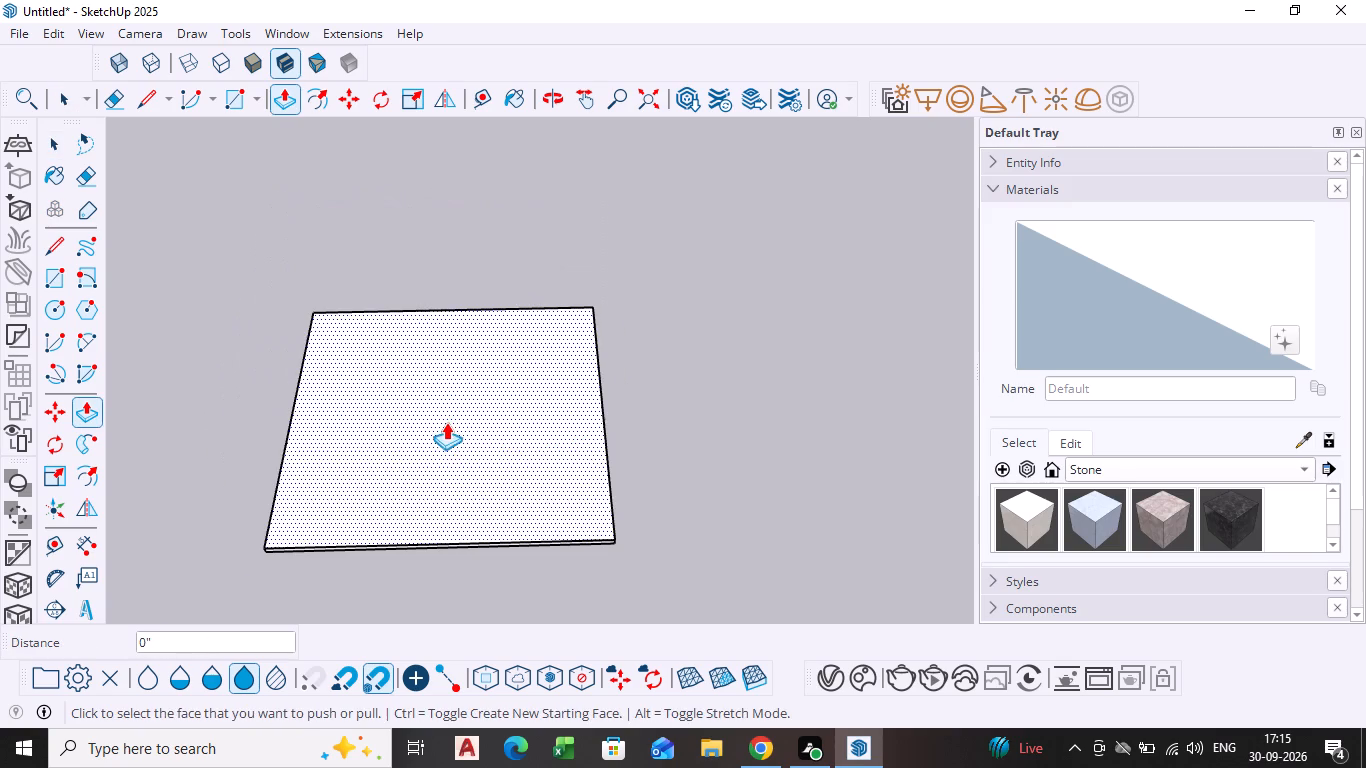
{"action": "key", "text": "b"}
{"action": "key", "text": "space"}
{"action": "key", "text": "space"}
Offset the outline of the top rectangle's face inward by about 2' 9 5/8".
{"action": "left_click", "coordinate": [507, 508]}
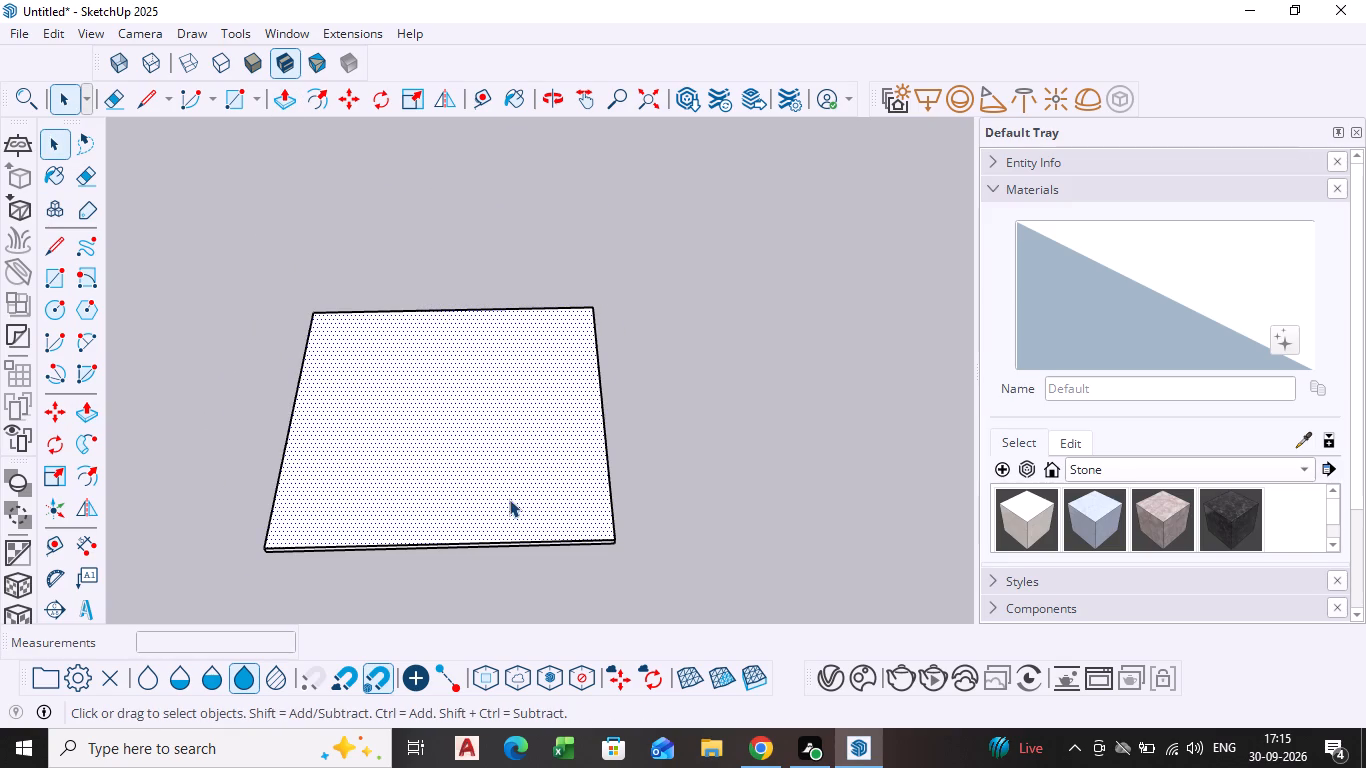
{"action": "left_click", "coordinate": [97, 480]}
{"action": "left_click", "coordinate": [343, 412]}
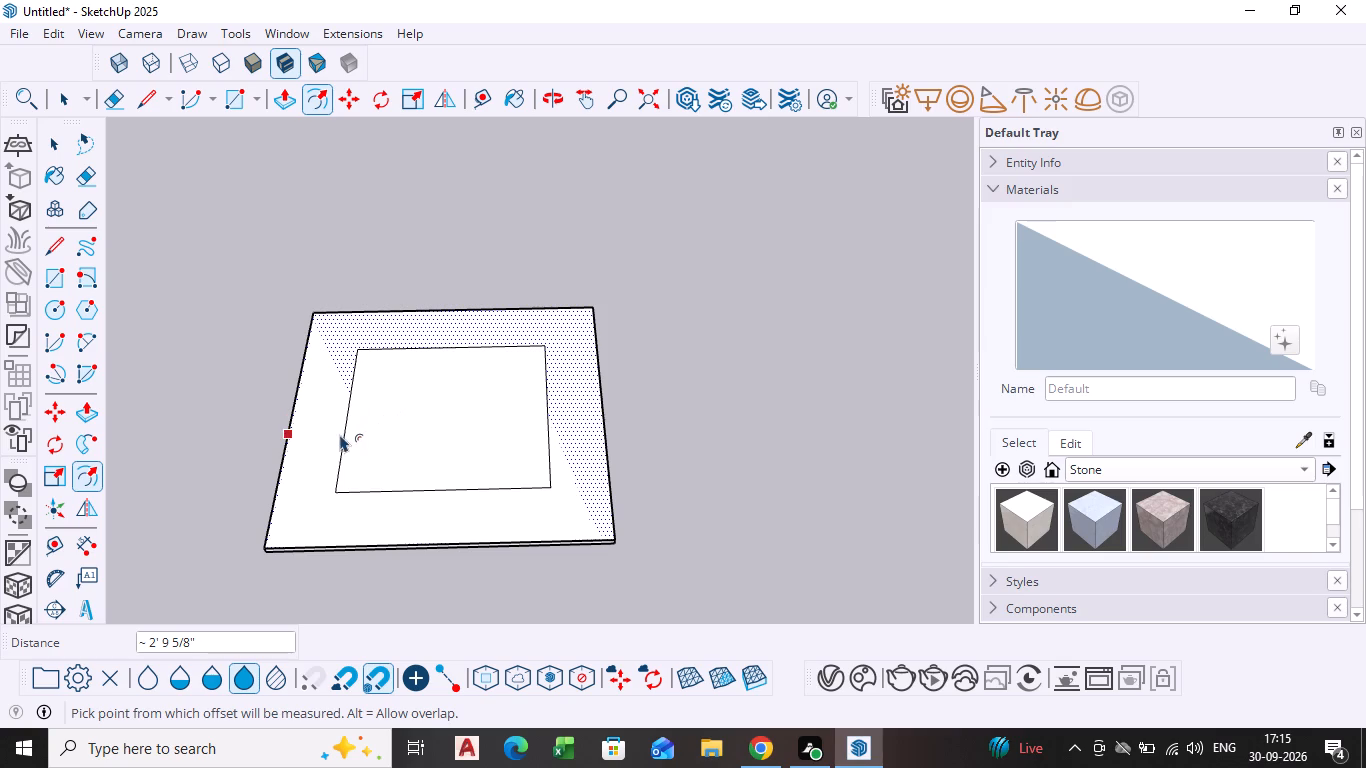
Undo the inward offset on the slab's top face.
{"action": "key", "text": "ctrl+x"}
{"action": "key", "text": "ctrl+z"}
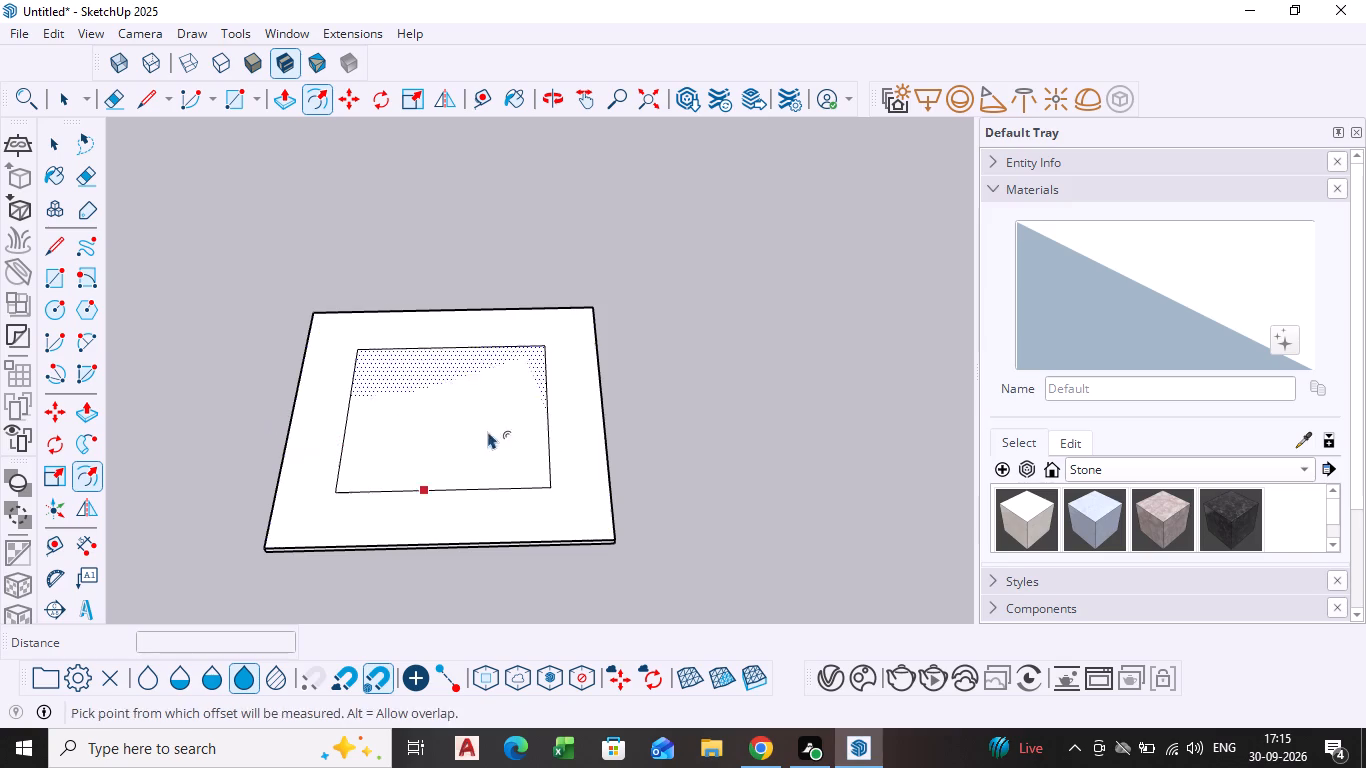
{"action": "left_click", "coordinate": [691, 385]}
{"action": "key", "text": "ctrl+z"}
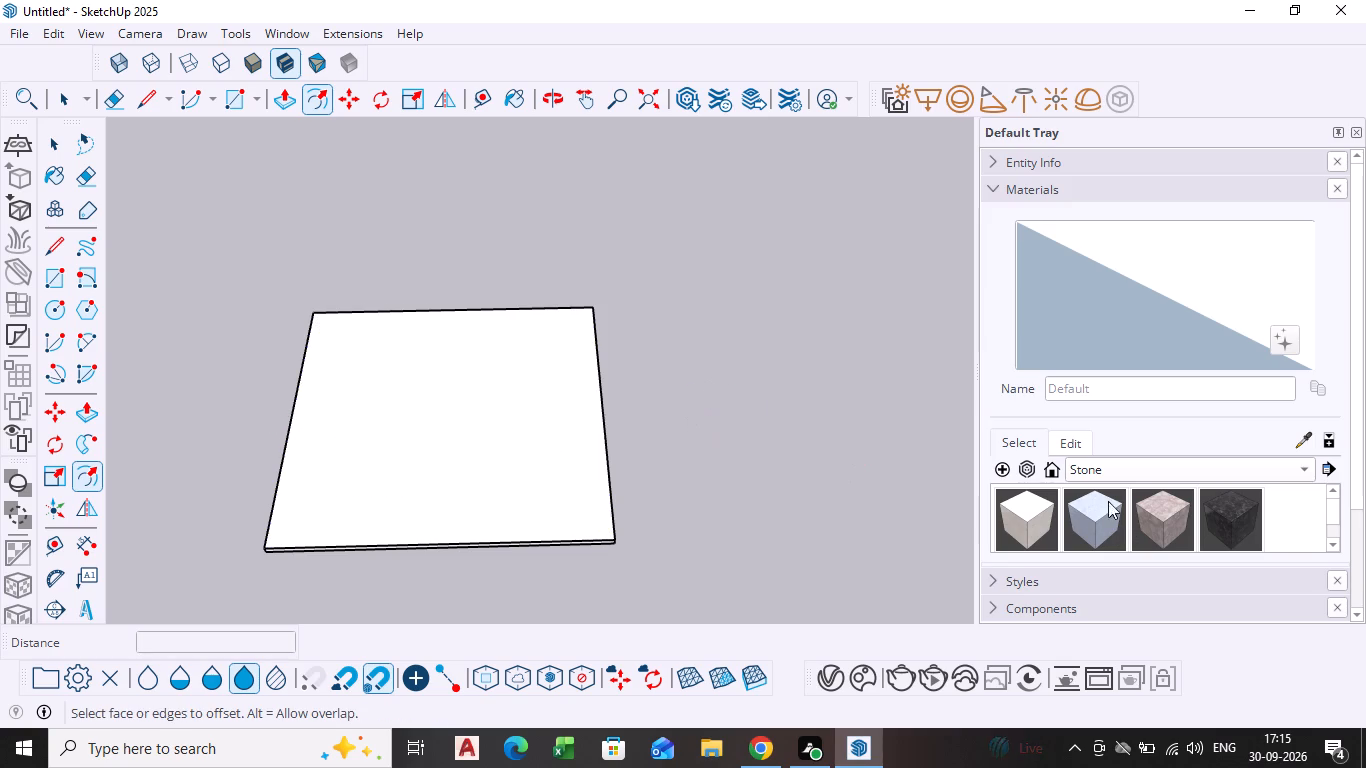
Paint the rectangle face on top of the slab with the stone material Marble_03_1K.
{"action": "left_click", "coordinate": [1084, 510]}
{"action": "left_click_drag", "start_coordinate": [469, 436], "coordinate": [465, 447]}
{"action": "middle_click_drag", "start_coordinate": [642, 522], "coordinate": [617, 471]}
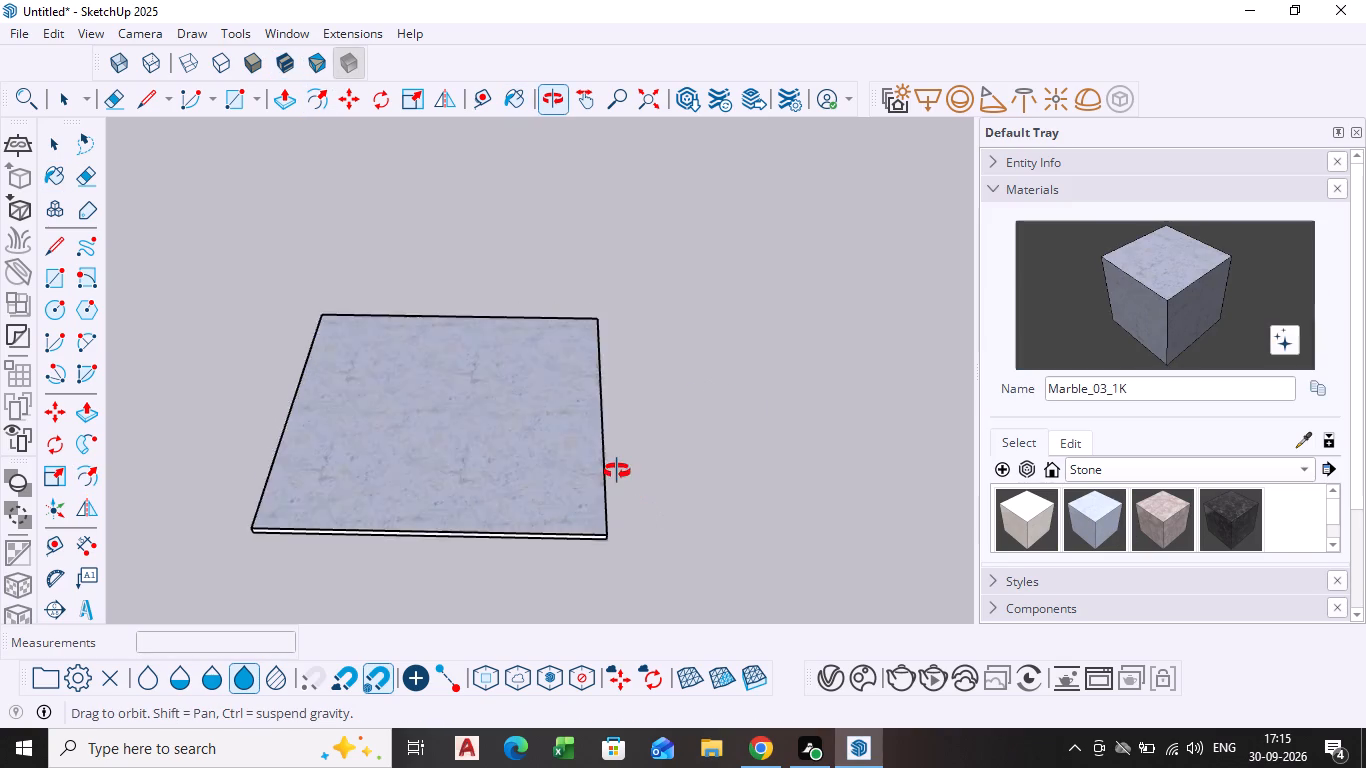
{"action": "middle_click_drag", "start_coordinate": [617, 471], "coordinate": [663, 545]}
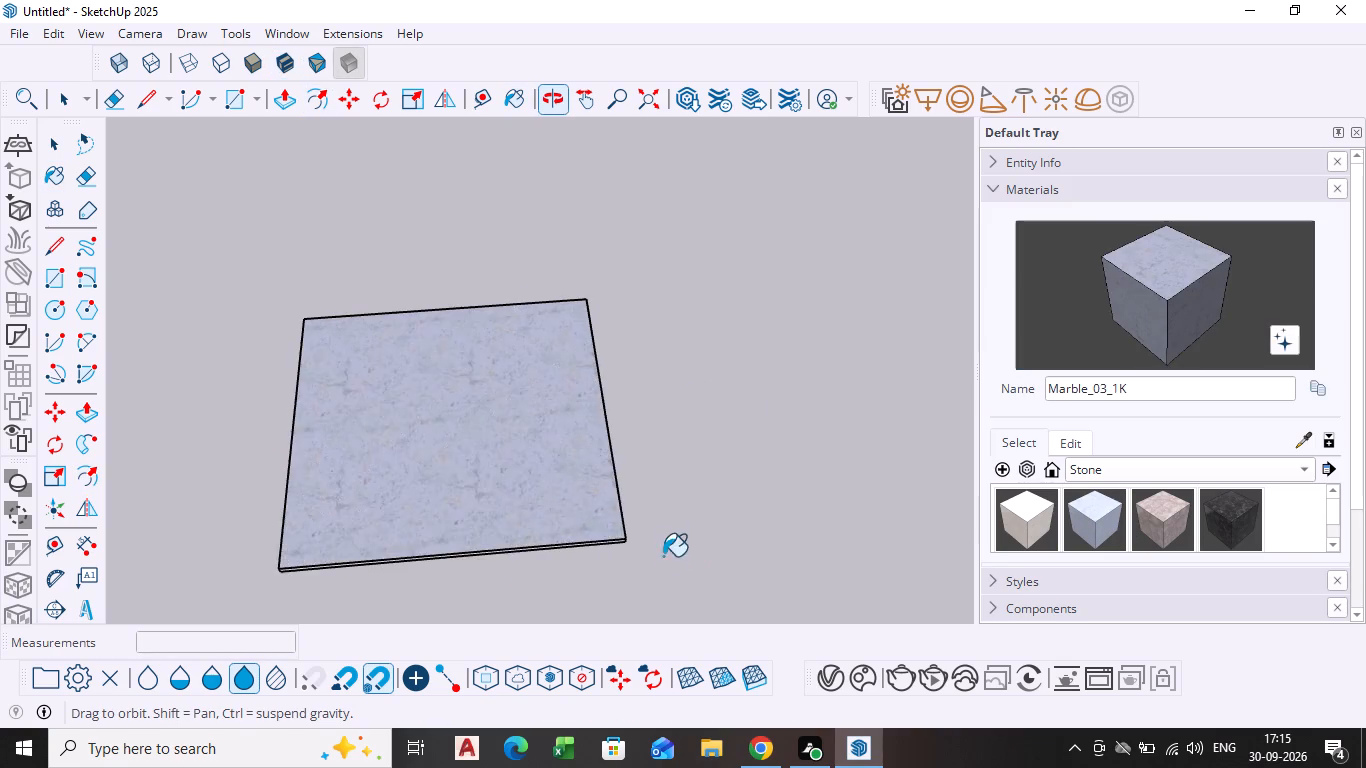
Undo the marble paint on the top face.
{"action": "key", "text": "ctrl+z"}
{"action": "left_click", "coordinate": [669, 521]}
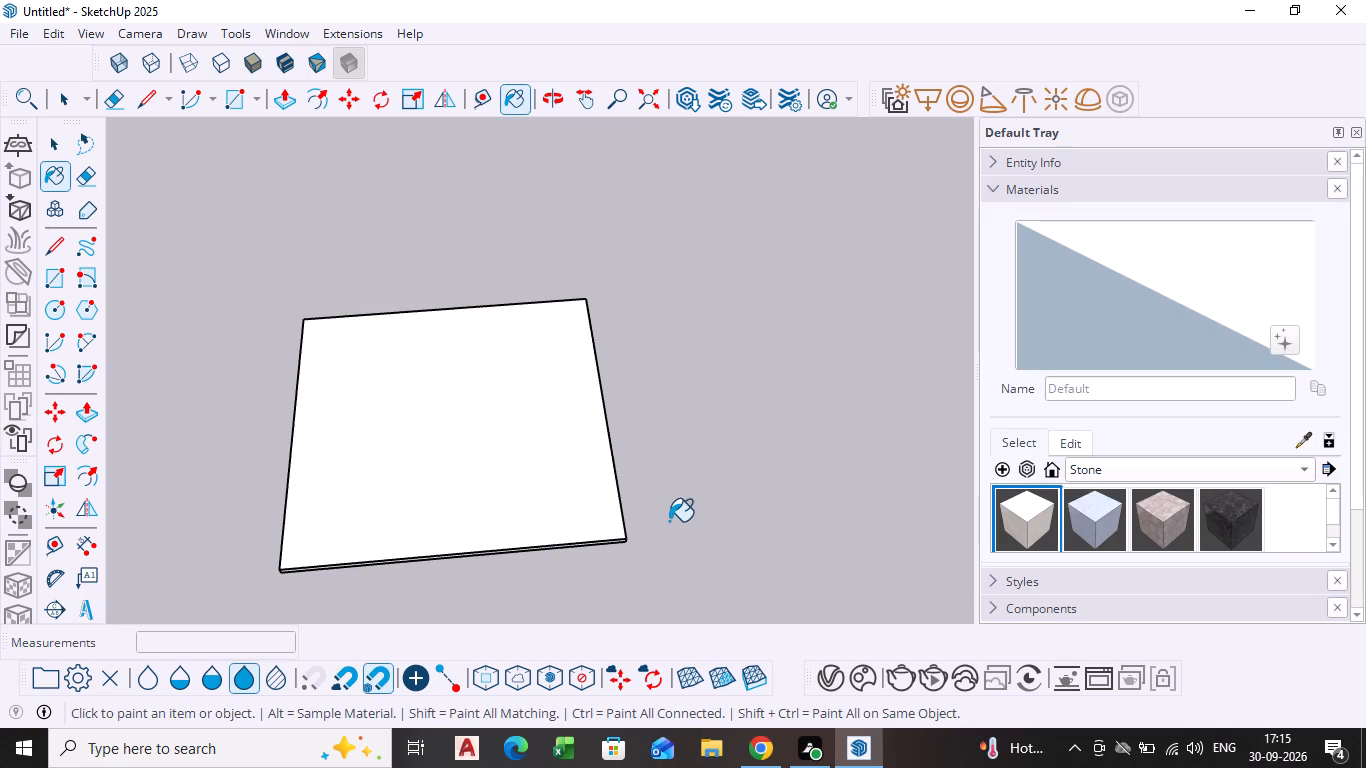
Delete the loose rectangle face lying on top of the grouped slab.
{"action": "key", "text": "space"}
{"action": "left_click", "coordinate": [517, 491]}
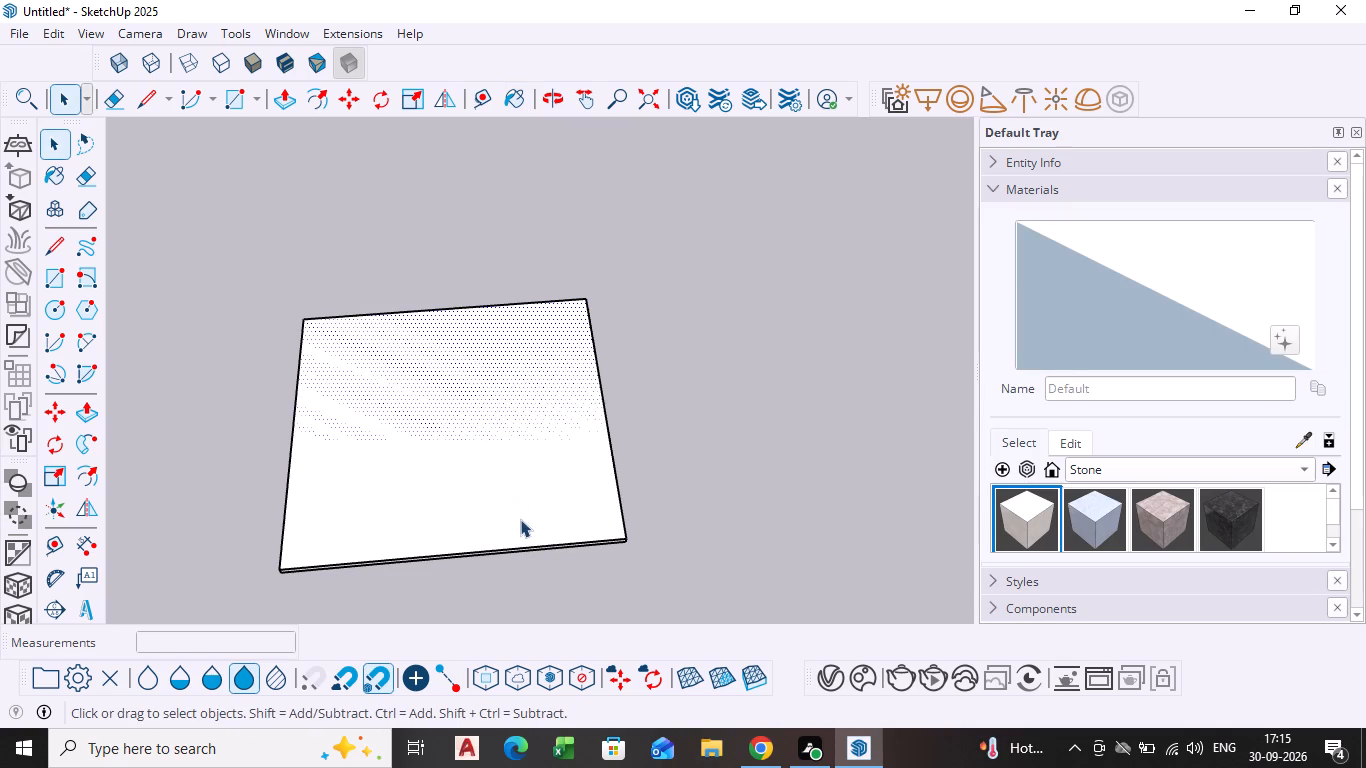
{"action": "key", "text": "Delete"}
Select the slab group and paint it with the stone material Marble_03_1K.
{"action": "left_click", "coordinate": [501, 506]}
{"action": "left_click_drag", "start_coordinate": [1096, 562], "coordinate": [1094, 548]}
{"action": "left_click", "coordinate": [1089, 533]}
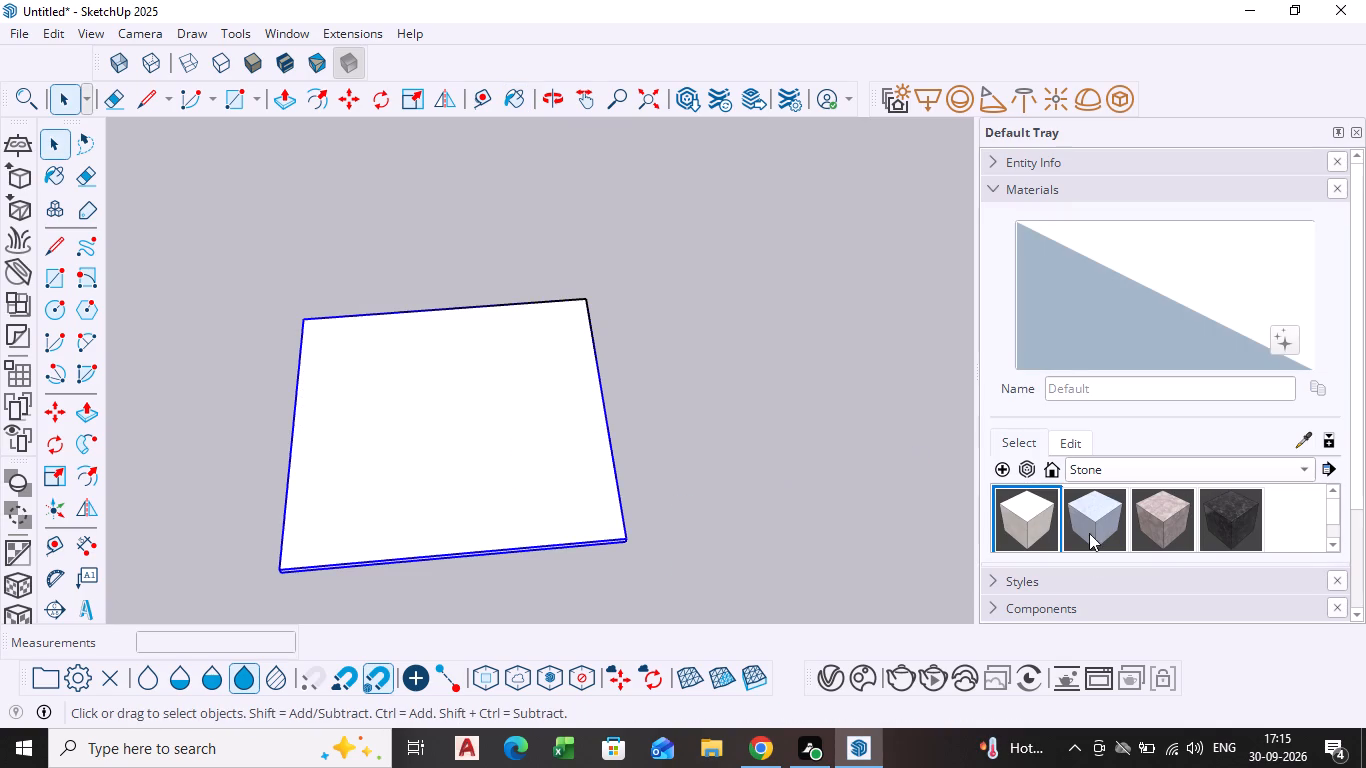
{"action": "left_click", "coordinate": [446, 489]}
{"action": "middle_click_drag", "start_coordinate": [647, 567], "coordinate": [603, 490]}
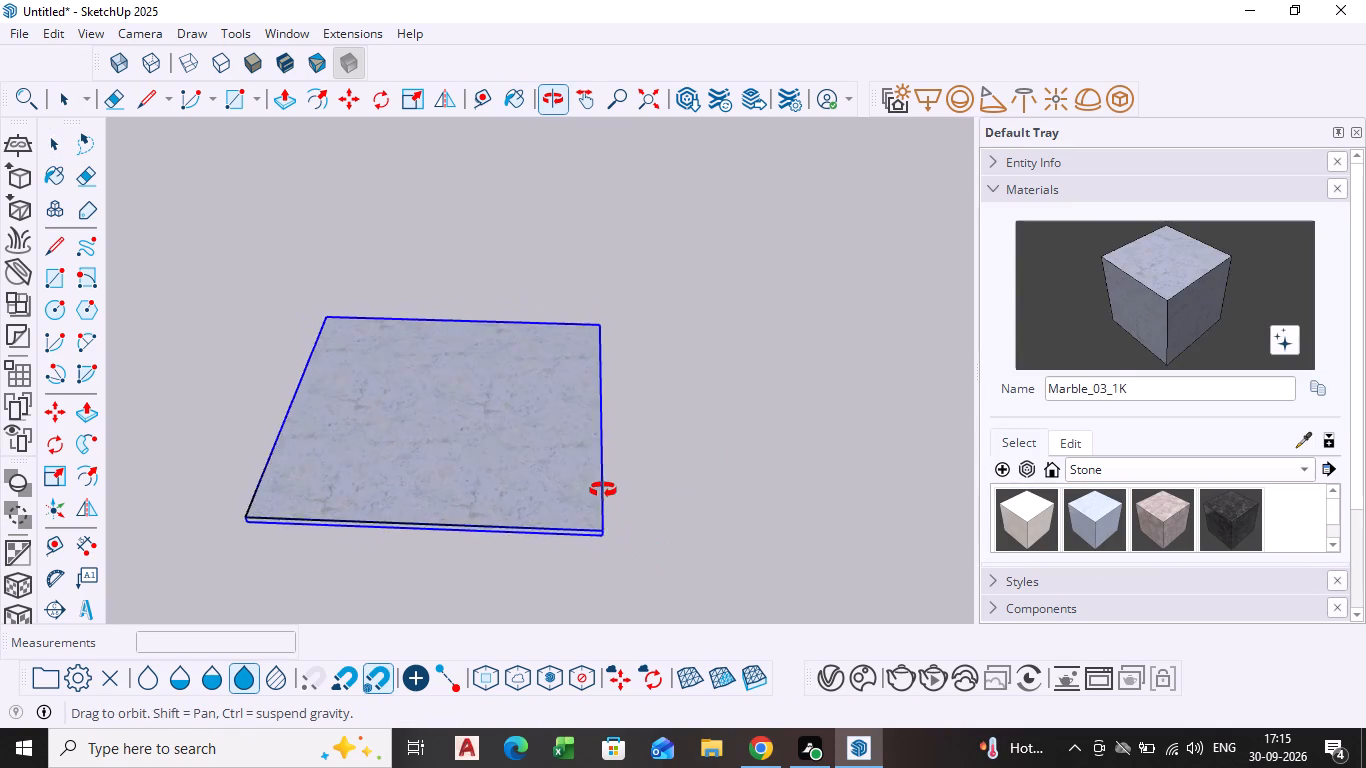
Examine the marble-painted slab from above and from low side angles.
{"action": "middle_click_drag", "start_coordinate": [603, 490], "coordinate": [603, 561]}
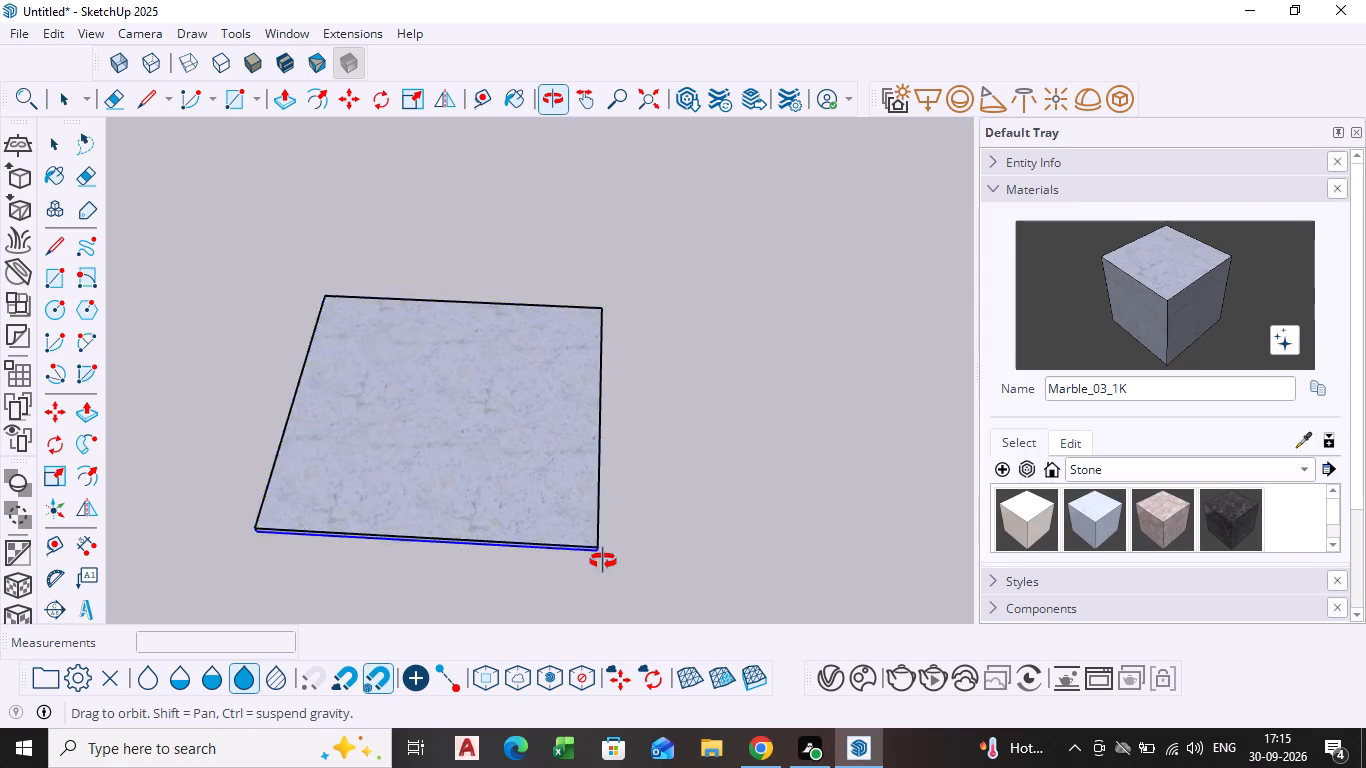
{"action": "middle_click_drag", "start_coordinate": [603, 561], "coordinate": [634, 565]}
{"action": "key", "text": "Escape"}
{"action": "left_click", "coordinate": [718, 427]}
{"action": "key", "text": "space"}
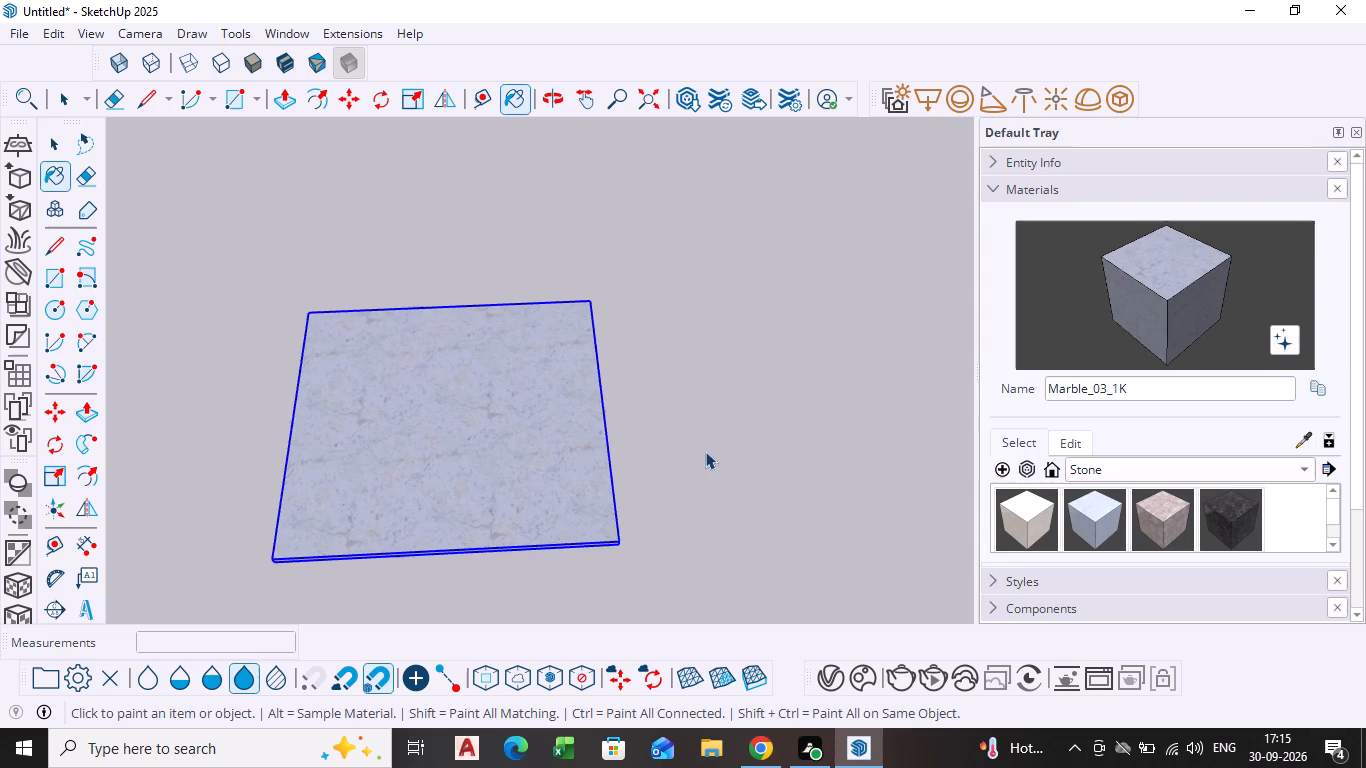
{"action": "middle_click_drag", "start_coordinate": [618, 513], "coordinate": [372, 248]}
{"action": "scroll", "coordinate": [365, 493], "scroll_direction": "down", "scroll_amount": 1}
{"action": "middle_click_drag", "start_coordinate": [368, 497], "coordinate": [415, 423]}
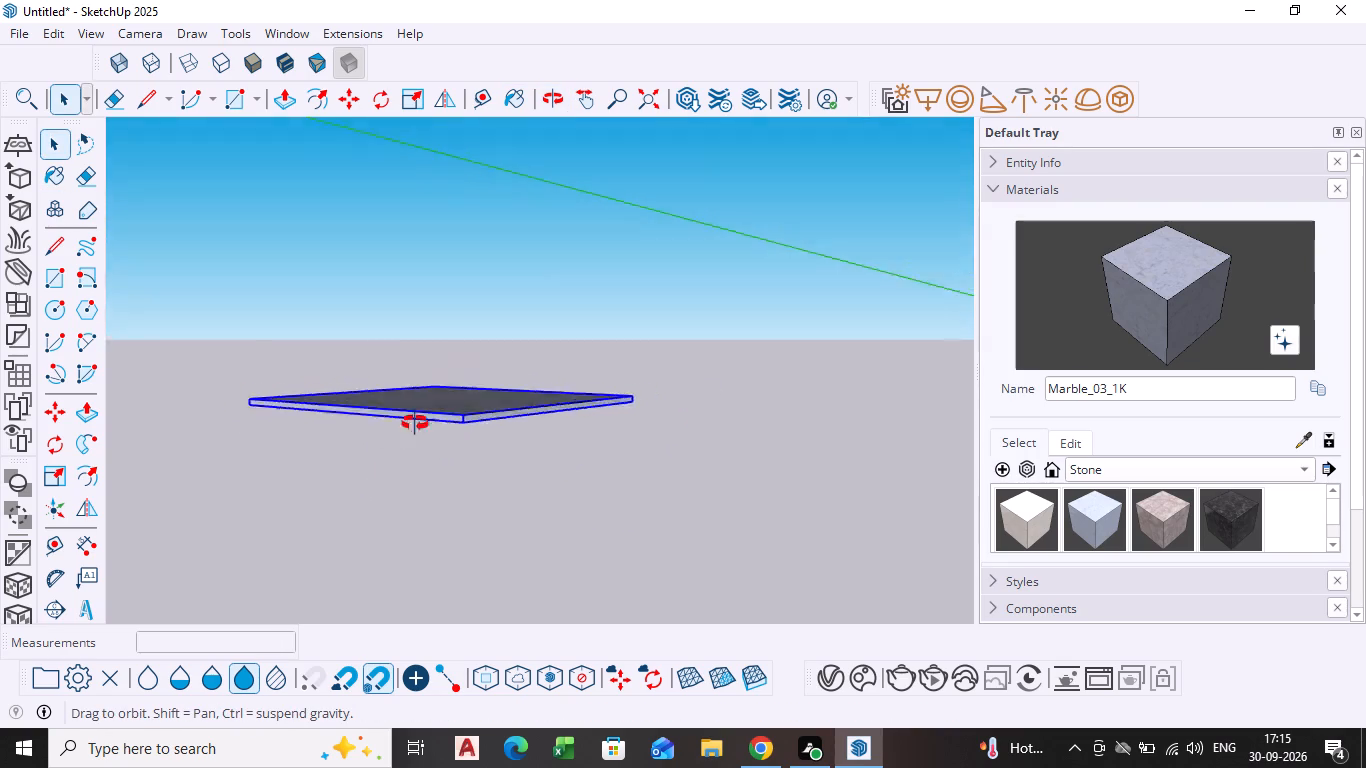
{"action": "middle_click_drag", "start_coordinate": [415, 423], "coordinate": [601, 540]}
{"action": "key", "text": "space"}
{"action": "left_click_drag", "start_coordinate": [672, 347], "coordinate": [669, 358]}
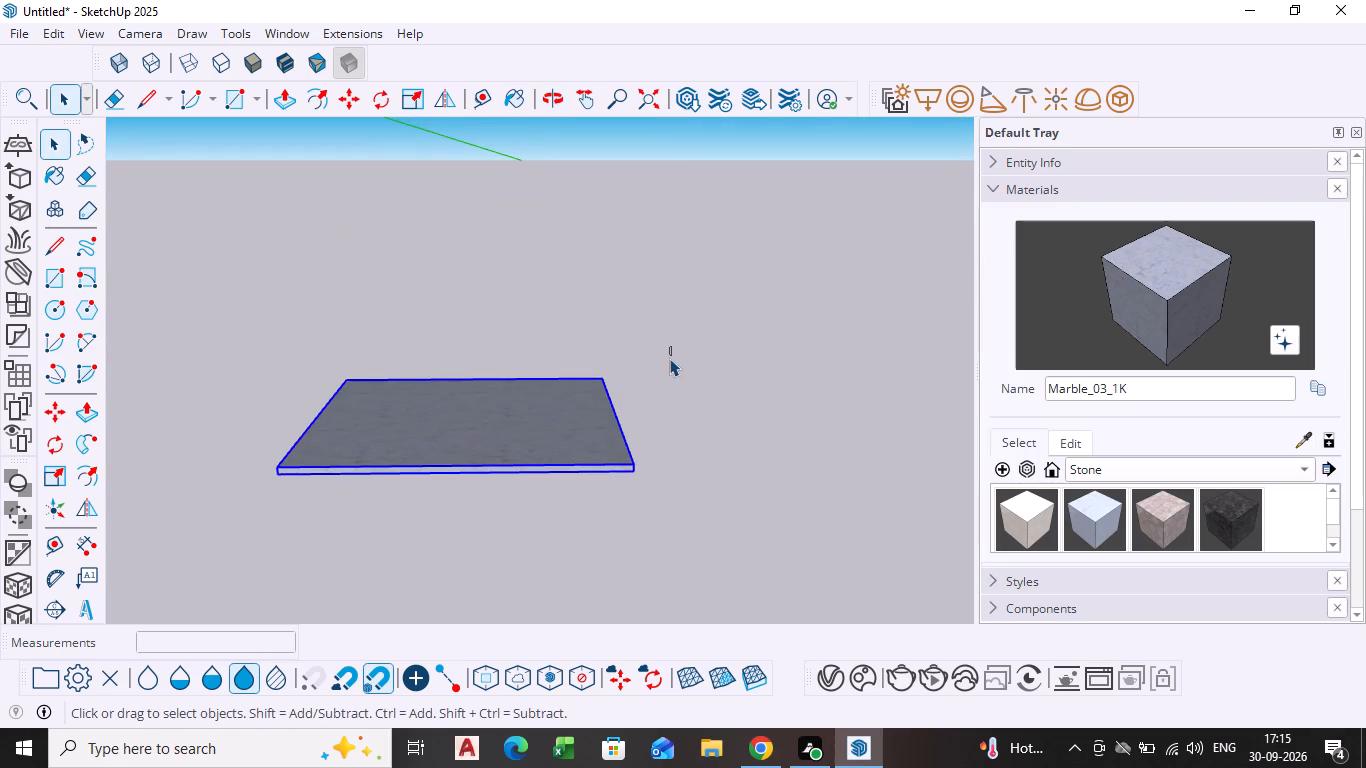
{"action": "left_click_drag", "start_coordinate": [669, 358], "coordinate": [668, 359]}
{"action": "middle_click_drag", "start_coordinate": [472, 483], "coordinate": [511, 582]}
{"action": "middle_click_drag", "start_coordinate": [536, 429], "coordinate": [522, 520]}
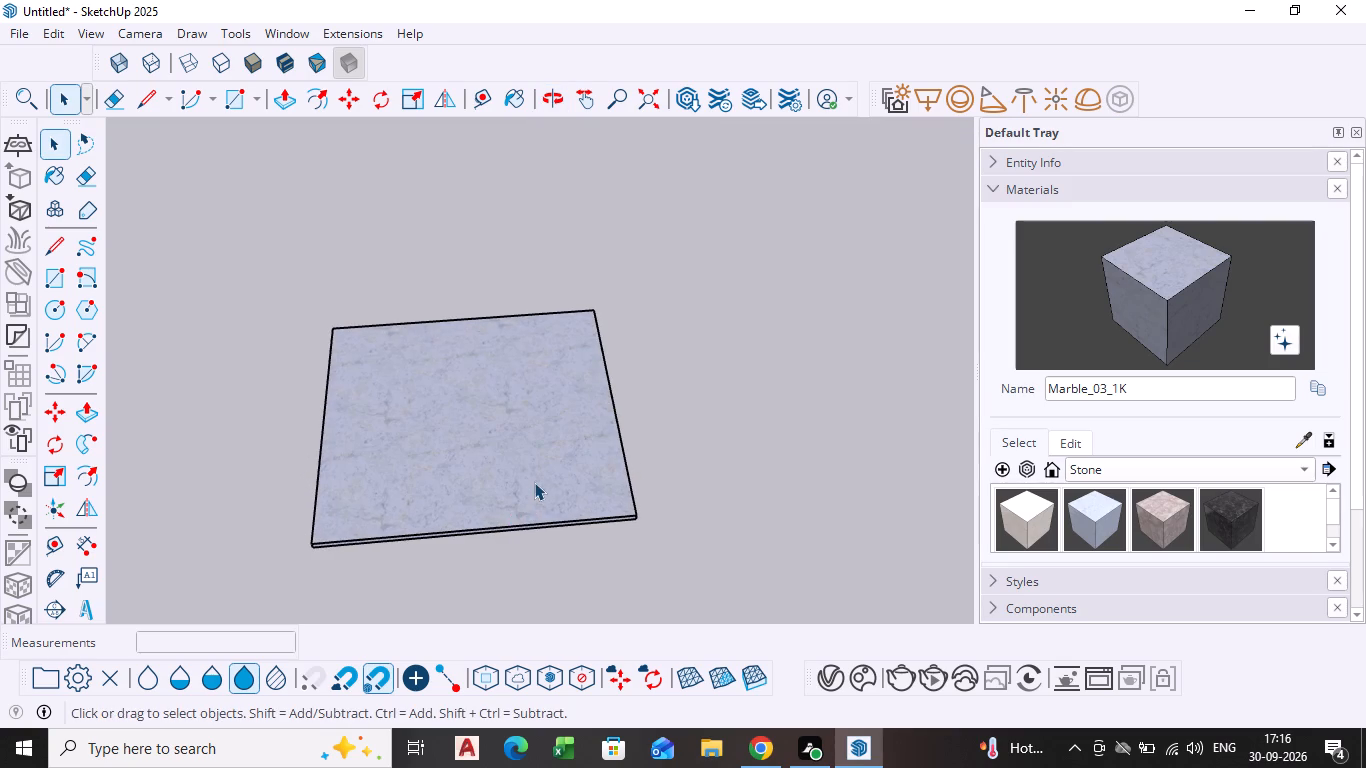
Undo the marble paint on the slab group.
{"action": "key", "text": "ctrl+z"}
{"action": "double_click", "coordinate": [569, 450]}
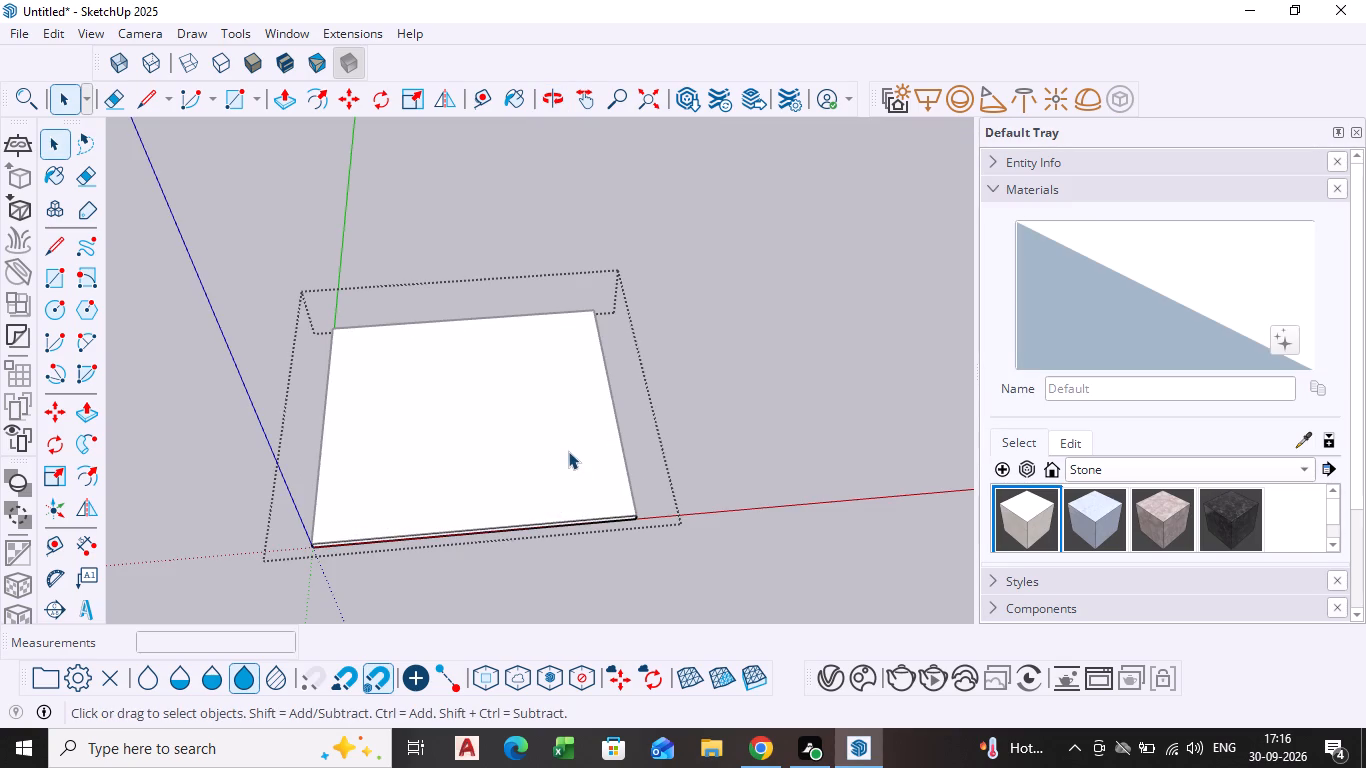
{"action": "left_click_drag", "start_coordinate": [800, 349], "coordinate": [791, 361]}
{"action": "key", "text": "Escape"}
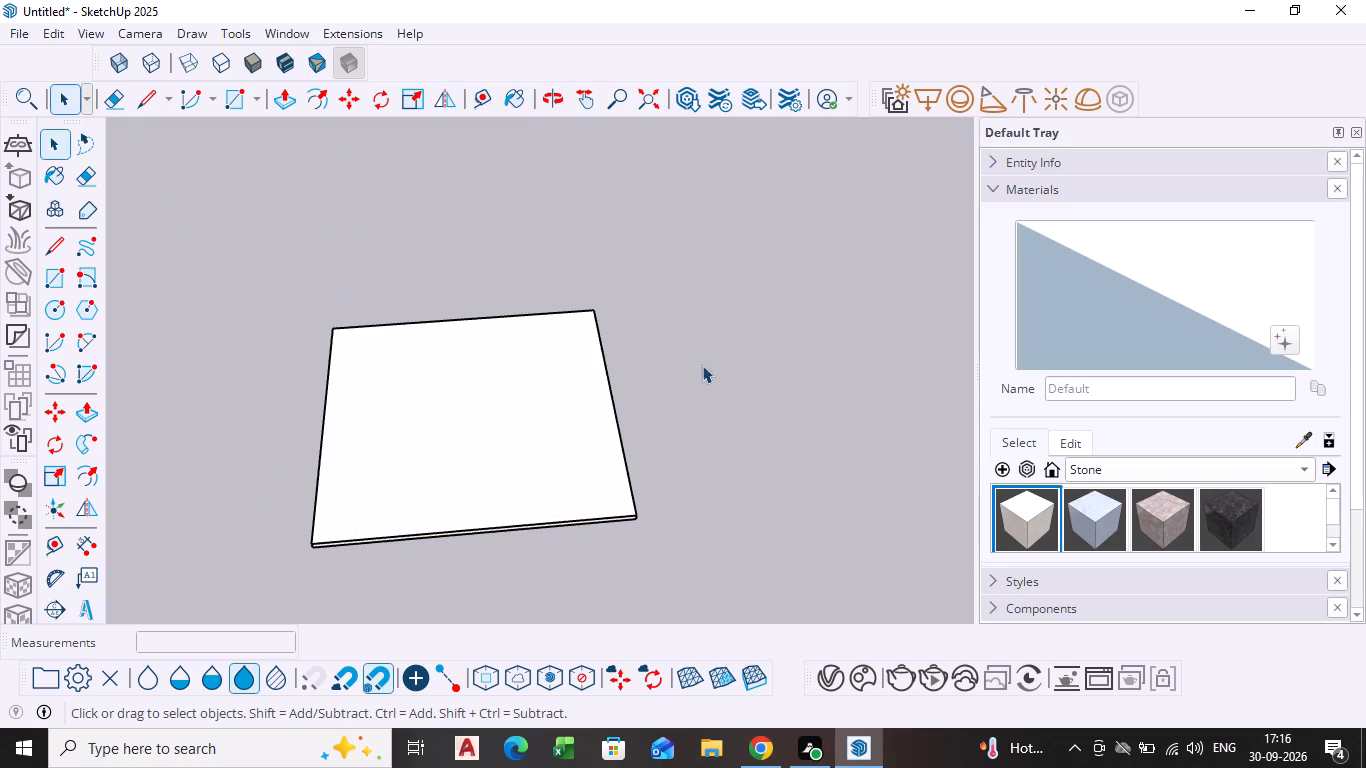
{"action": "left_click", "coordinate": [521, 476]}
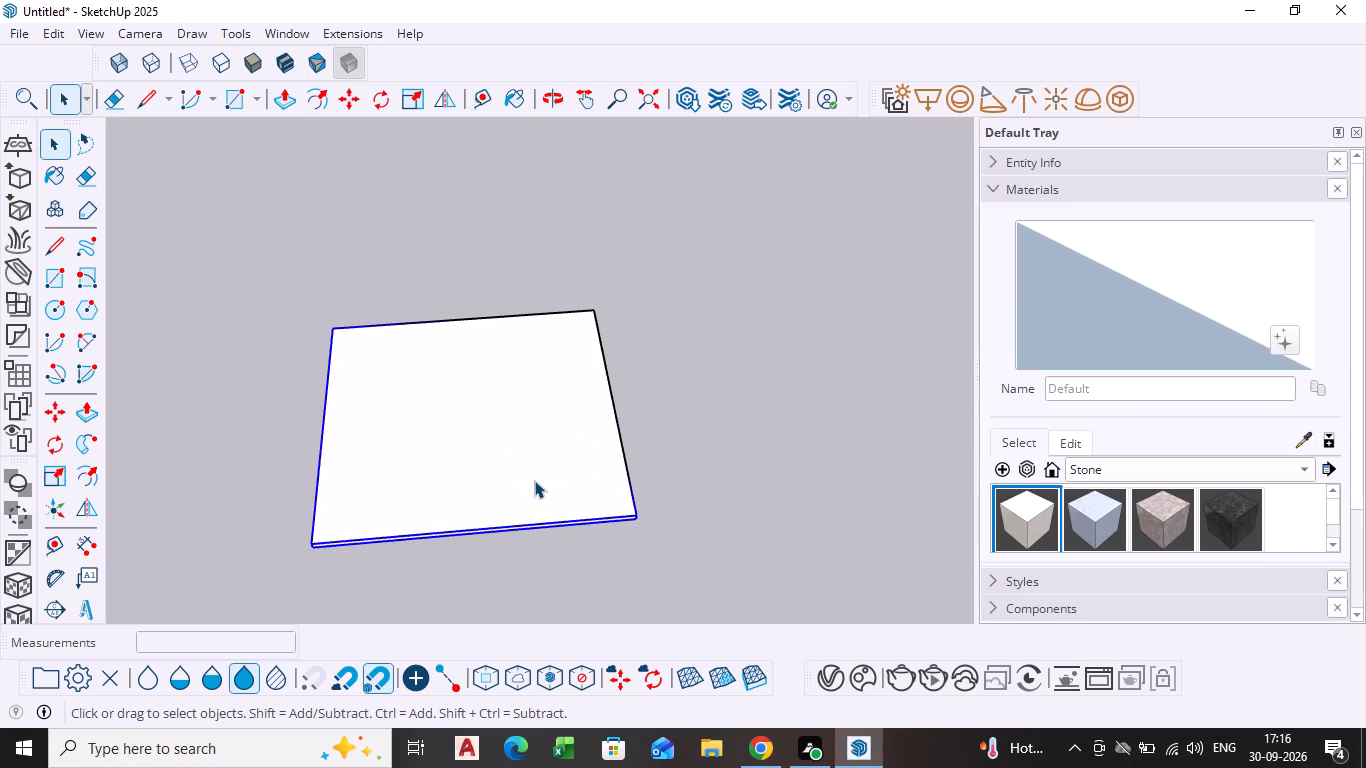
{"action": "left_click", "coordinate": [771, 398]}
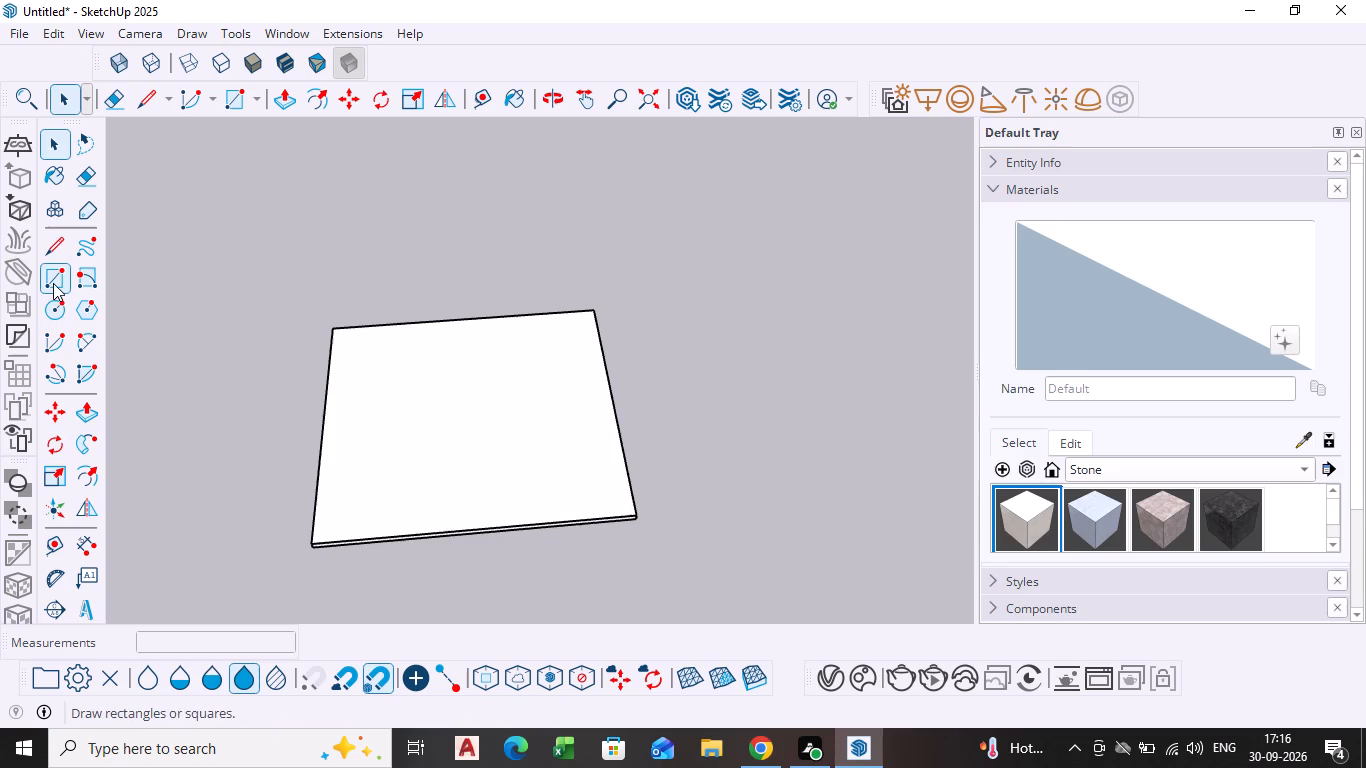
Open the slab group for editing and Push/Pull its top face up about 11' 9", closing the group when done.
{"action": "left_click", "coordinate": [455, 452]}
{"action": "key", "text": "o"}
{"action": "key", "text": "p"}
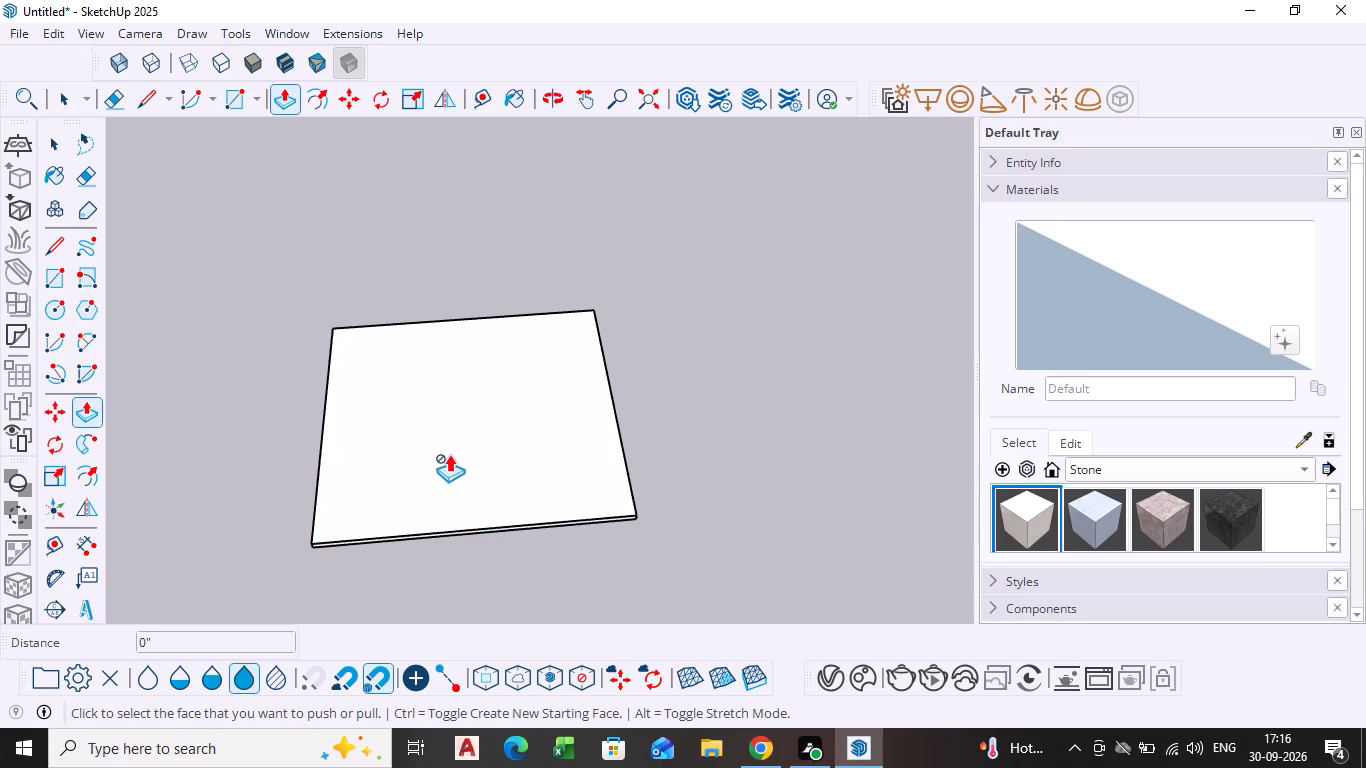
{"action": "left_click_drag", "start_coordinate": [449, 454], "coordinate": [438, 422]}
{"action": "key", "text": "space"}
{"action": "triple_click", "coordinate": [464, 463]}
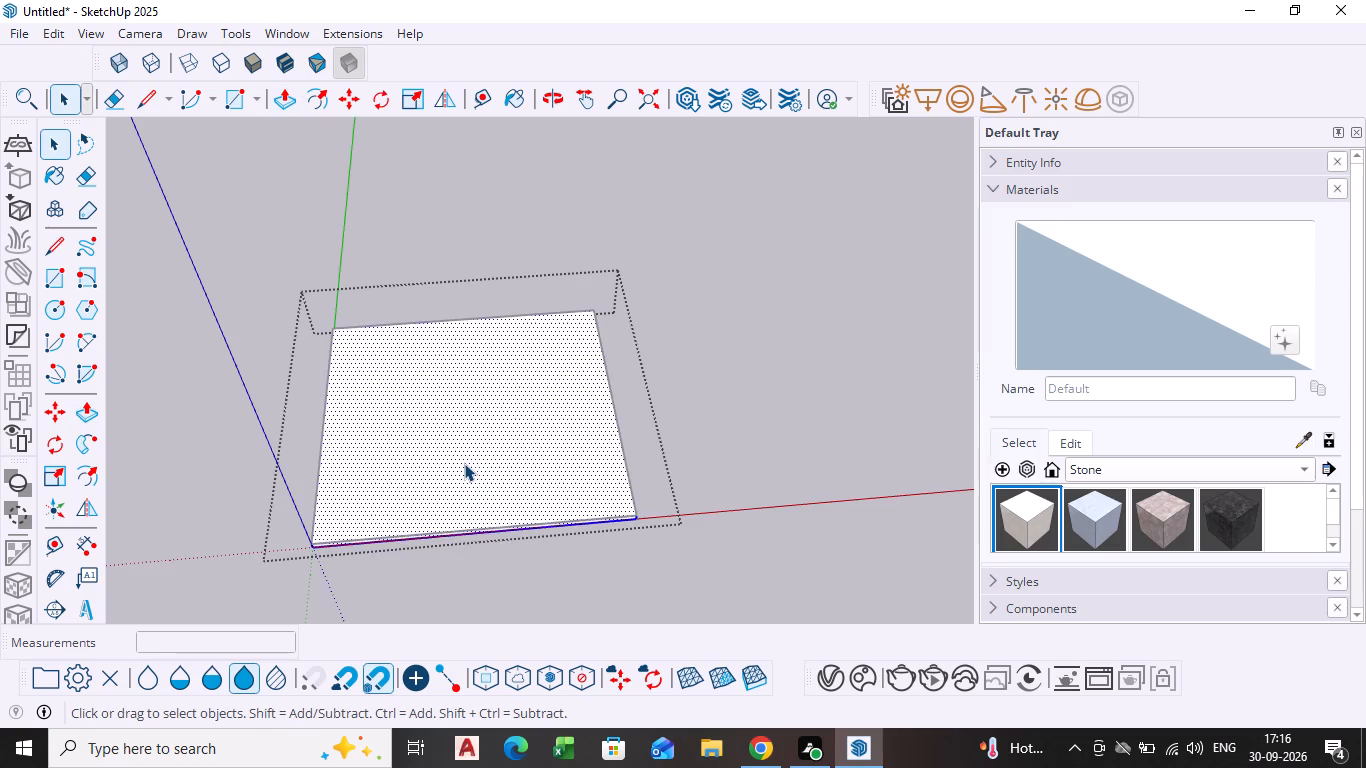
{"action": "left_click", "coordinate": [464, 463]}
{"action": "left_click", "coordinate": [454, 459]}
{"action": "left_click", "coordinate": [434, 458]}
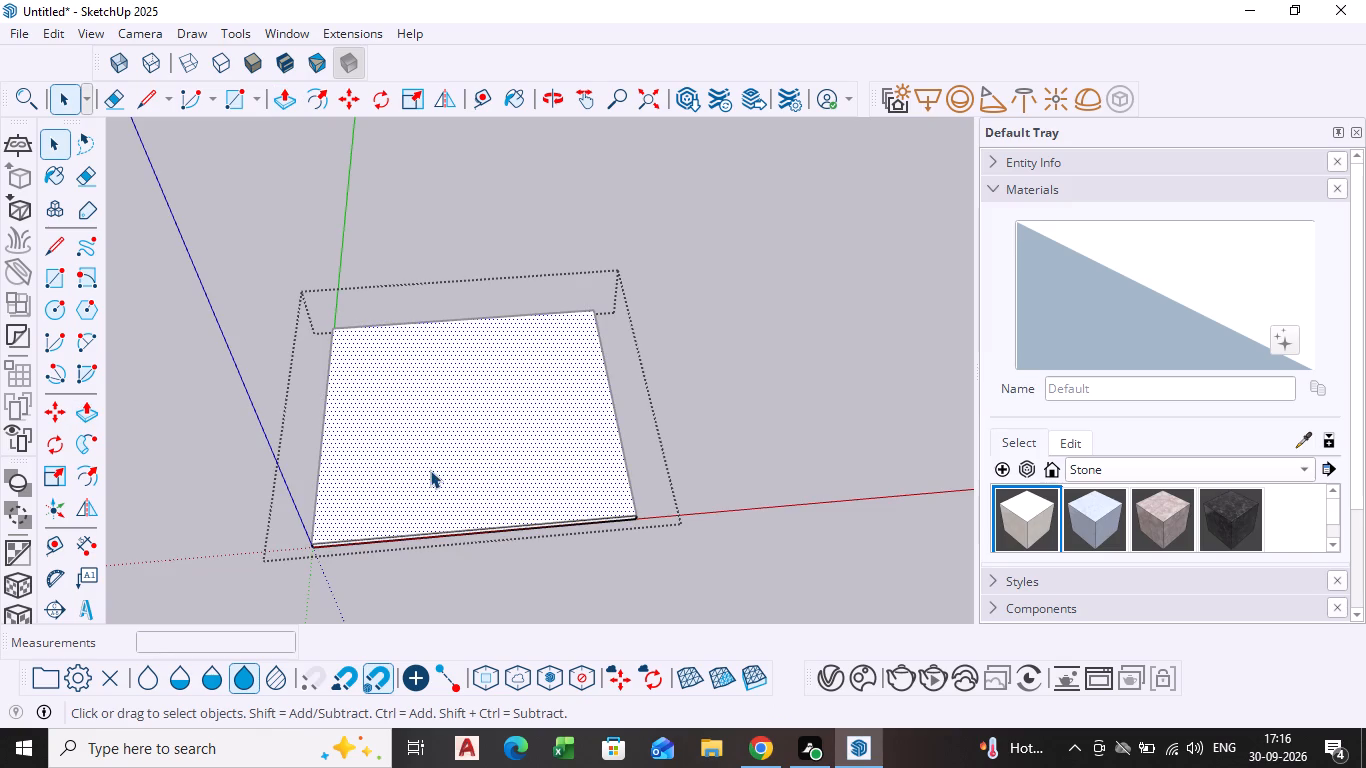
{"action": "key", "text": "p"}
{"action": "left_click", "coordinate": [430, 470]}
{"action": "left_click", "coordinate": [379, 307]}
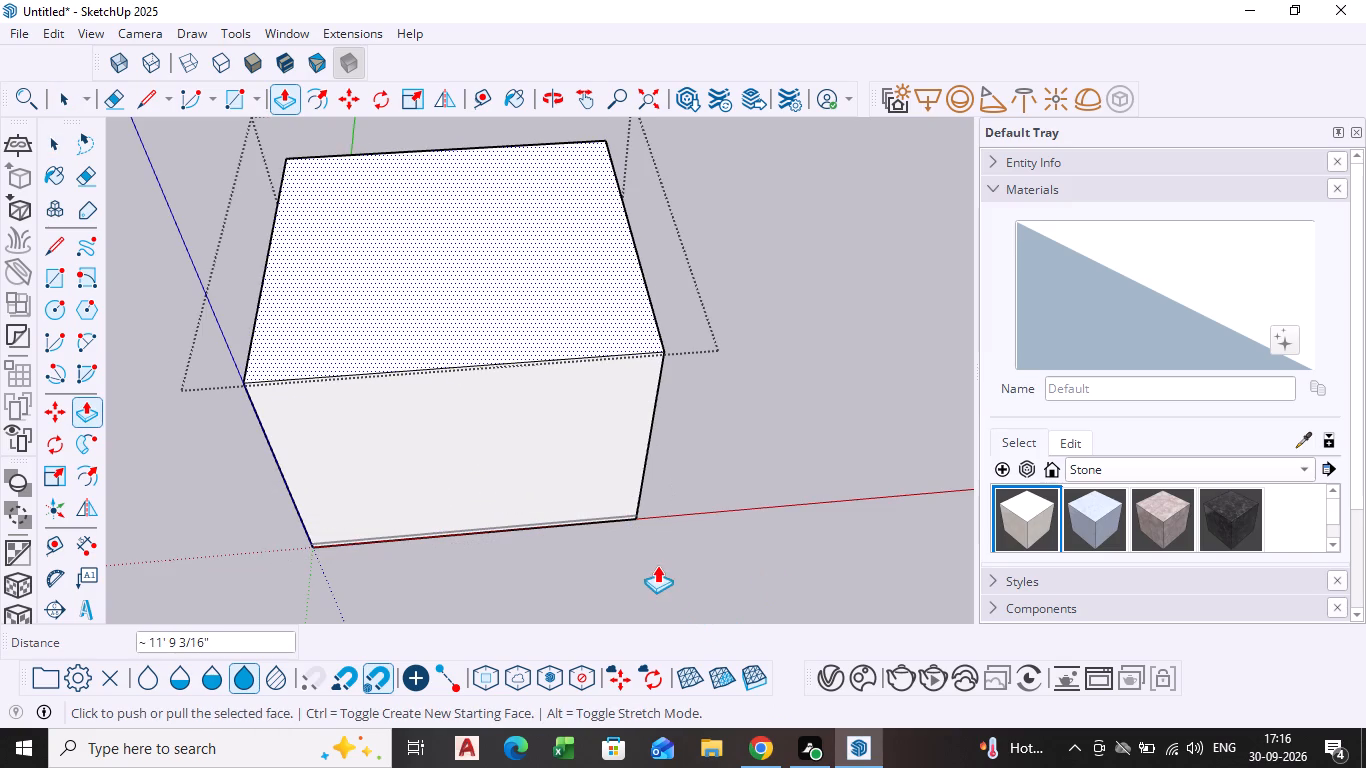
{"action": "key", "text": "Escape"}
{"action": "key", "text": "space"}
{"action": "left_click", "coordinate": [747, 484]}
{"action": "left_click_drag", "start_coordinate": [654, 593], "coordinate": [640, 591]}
Examine the raised block from the side and from above.
{"action": "middle_click", "coordinate": [458, 476]}
{"action": "middle_click_drag", "start_coordinate": [518, 565], "coordinate": [525, 339]}
{"action": "middle_click_drag", "start_coordinate": [615, 534], "coordinate": [597, 544]}
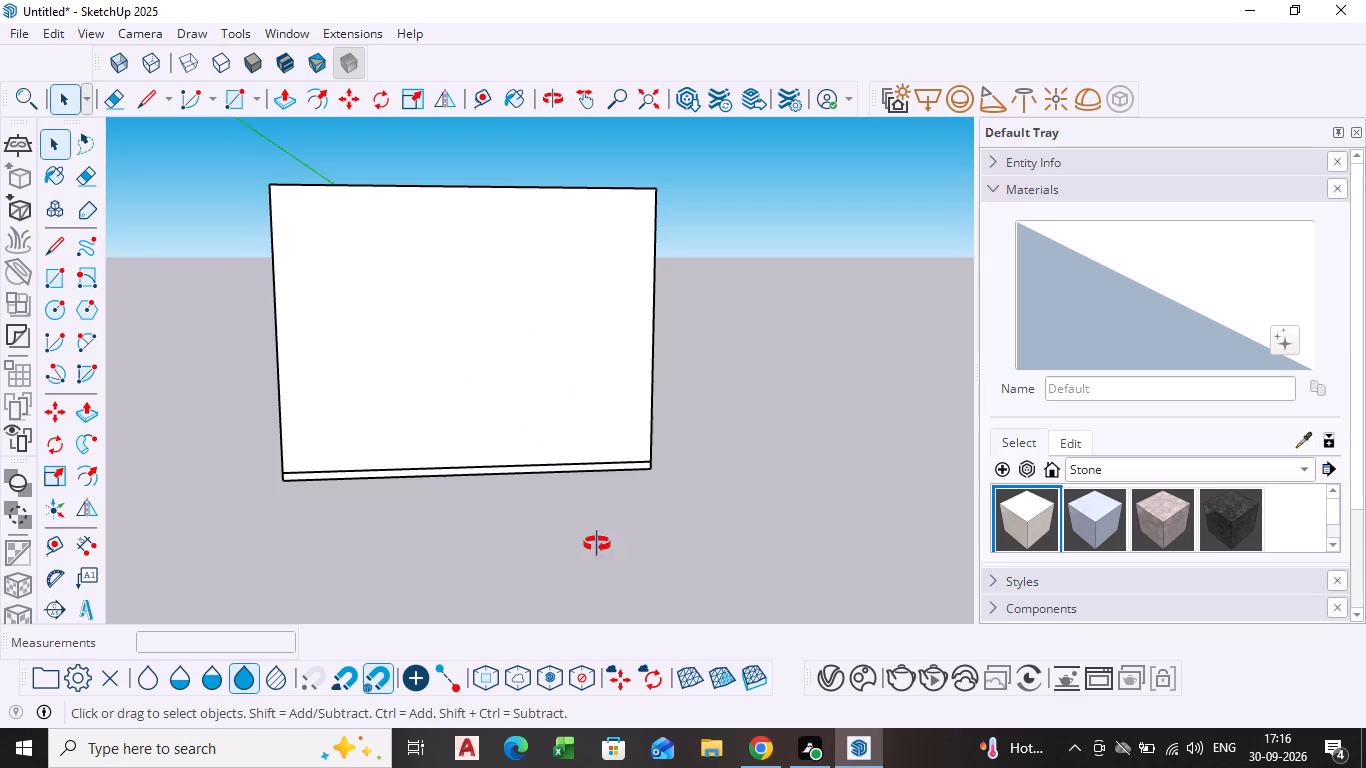
{"action": "middle_click_drag", "start_coordinate": [597, 544], "coordinate": [533, 591]}
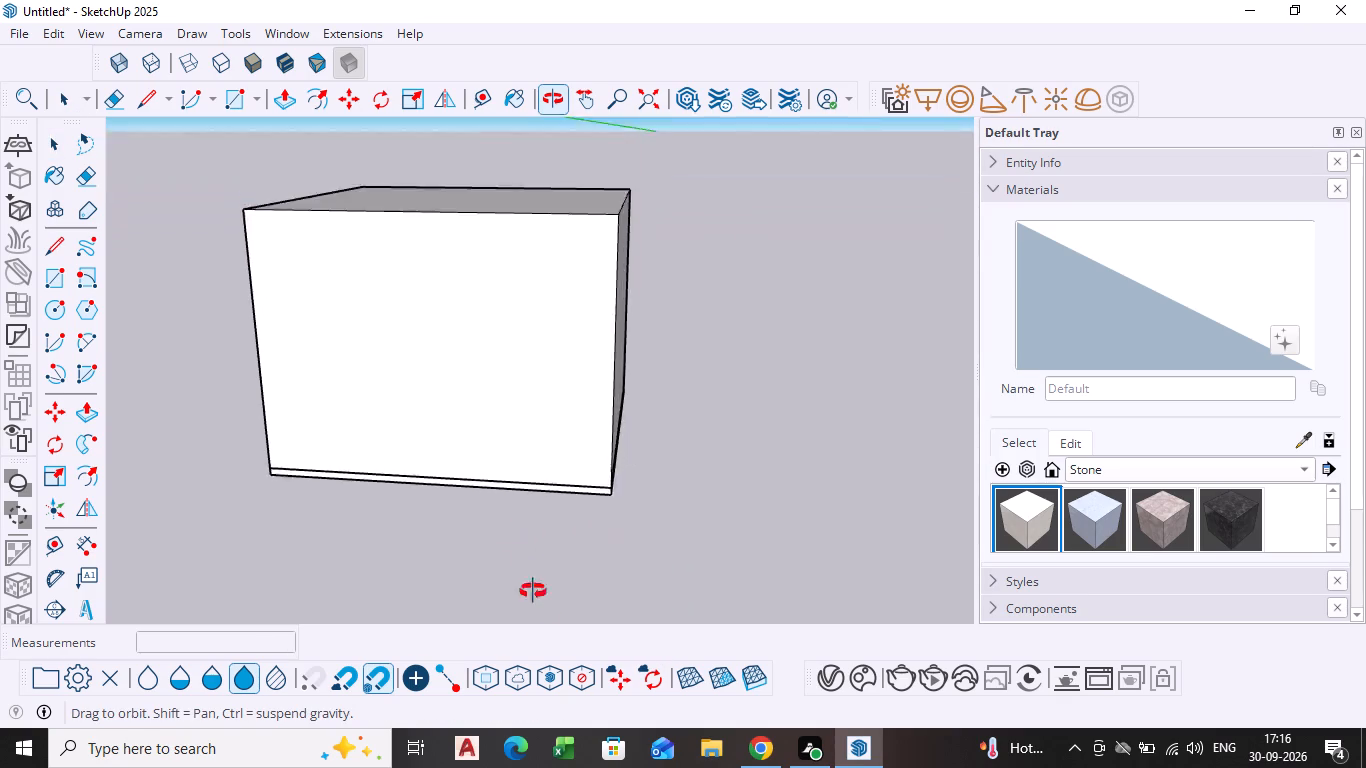
{"action": "middle_click_drag", "start_coordinate": [533, 591], "coordinate": [562, 636]}
{"action": "scroll", "coordinate": [456, 436], "scroll_direction": "down", "scroll_amount": 1}
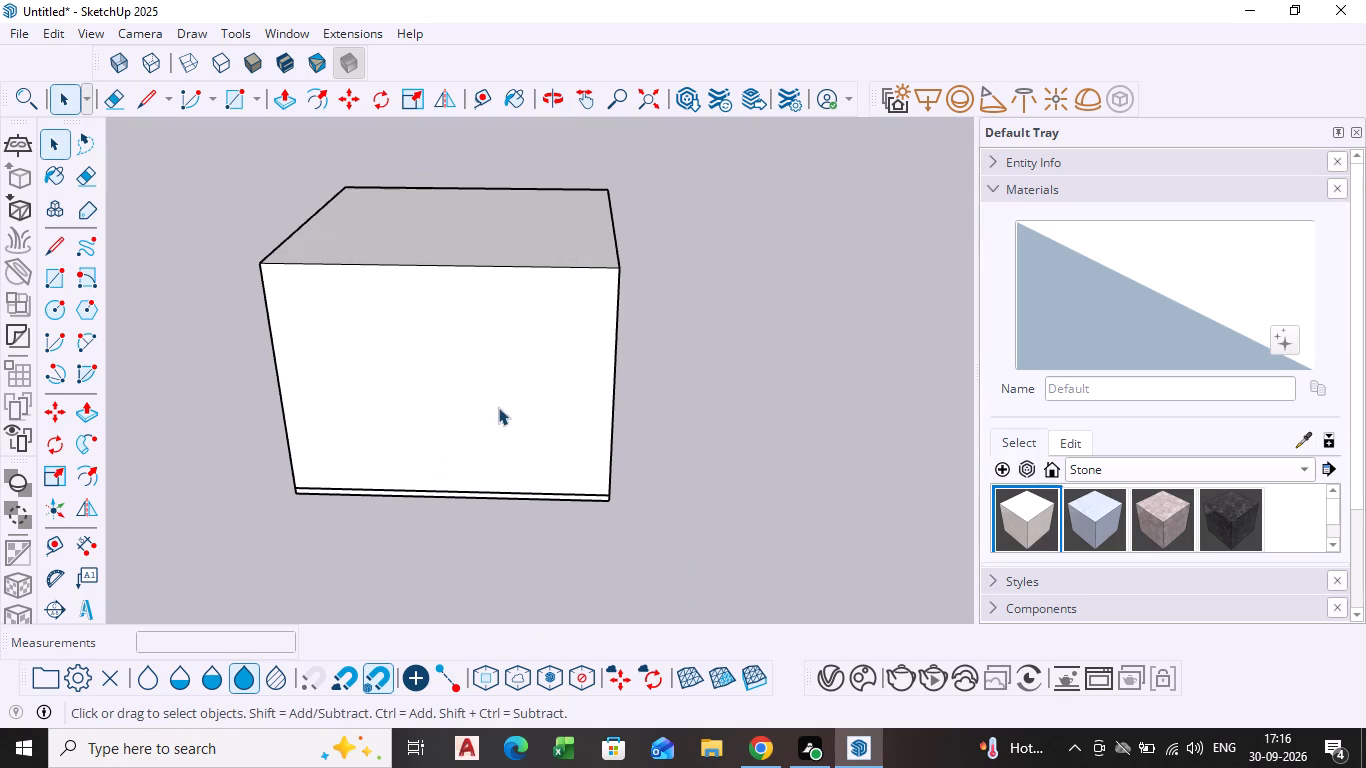
{"action": "scroll", "coordinate": [496, 467], "scroll_direction": "down", "scroll_amount": 2}
{"action": "middle_click_drag", "start_coordinate": [495, 471], "coordinate": [545, 622]}
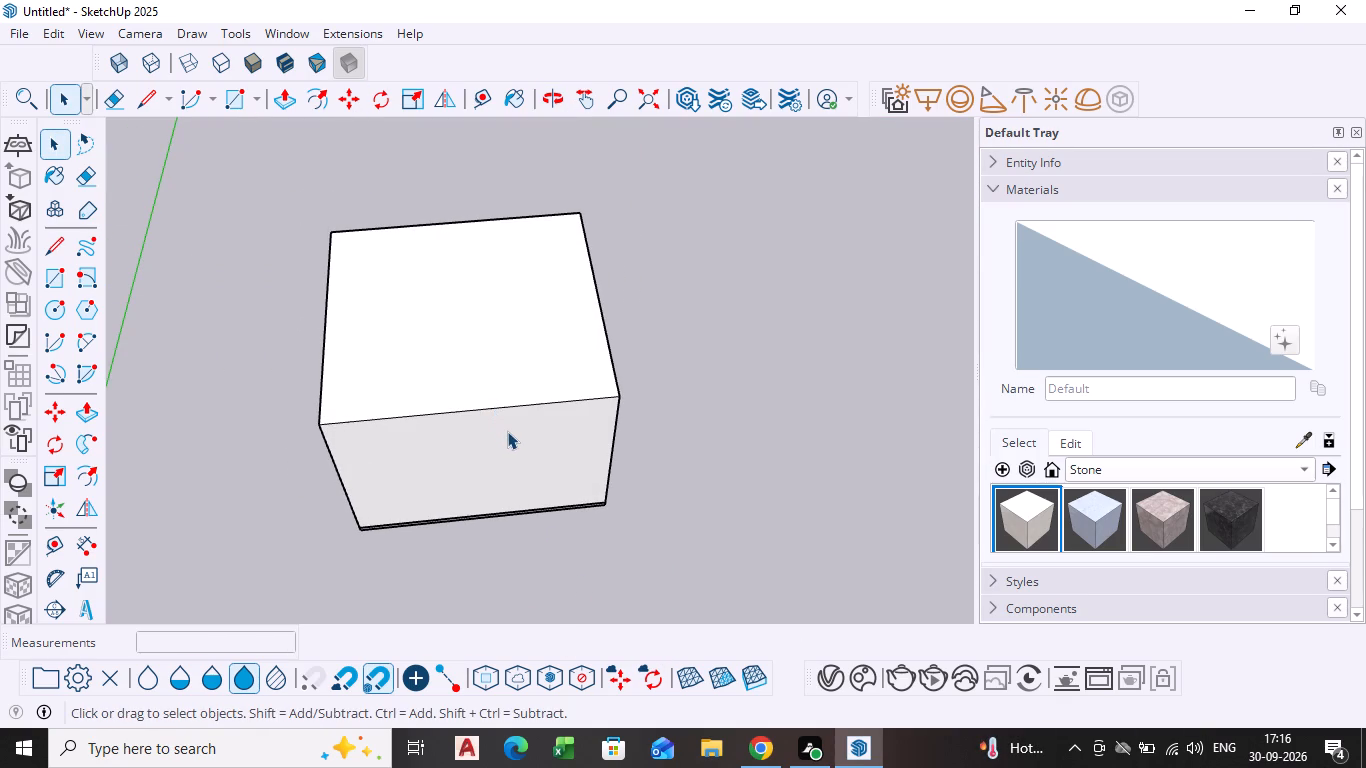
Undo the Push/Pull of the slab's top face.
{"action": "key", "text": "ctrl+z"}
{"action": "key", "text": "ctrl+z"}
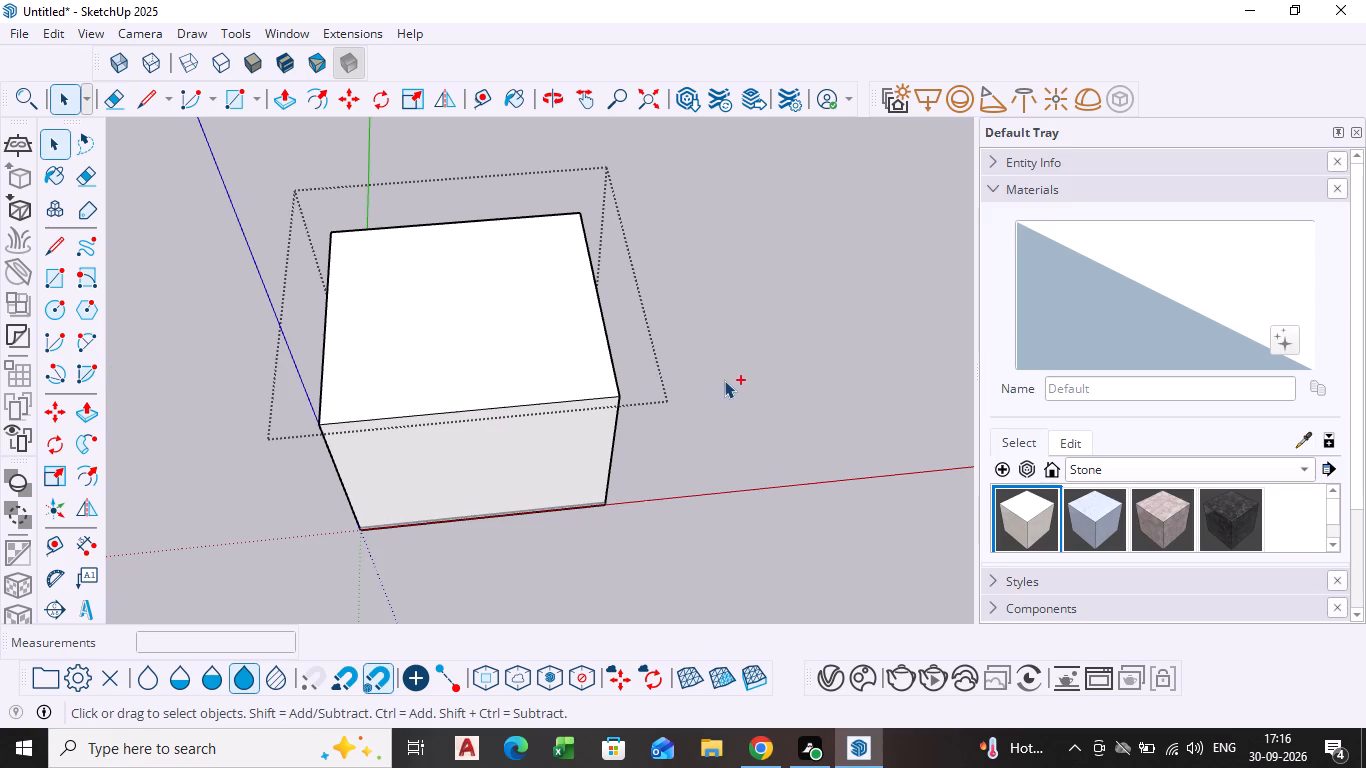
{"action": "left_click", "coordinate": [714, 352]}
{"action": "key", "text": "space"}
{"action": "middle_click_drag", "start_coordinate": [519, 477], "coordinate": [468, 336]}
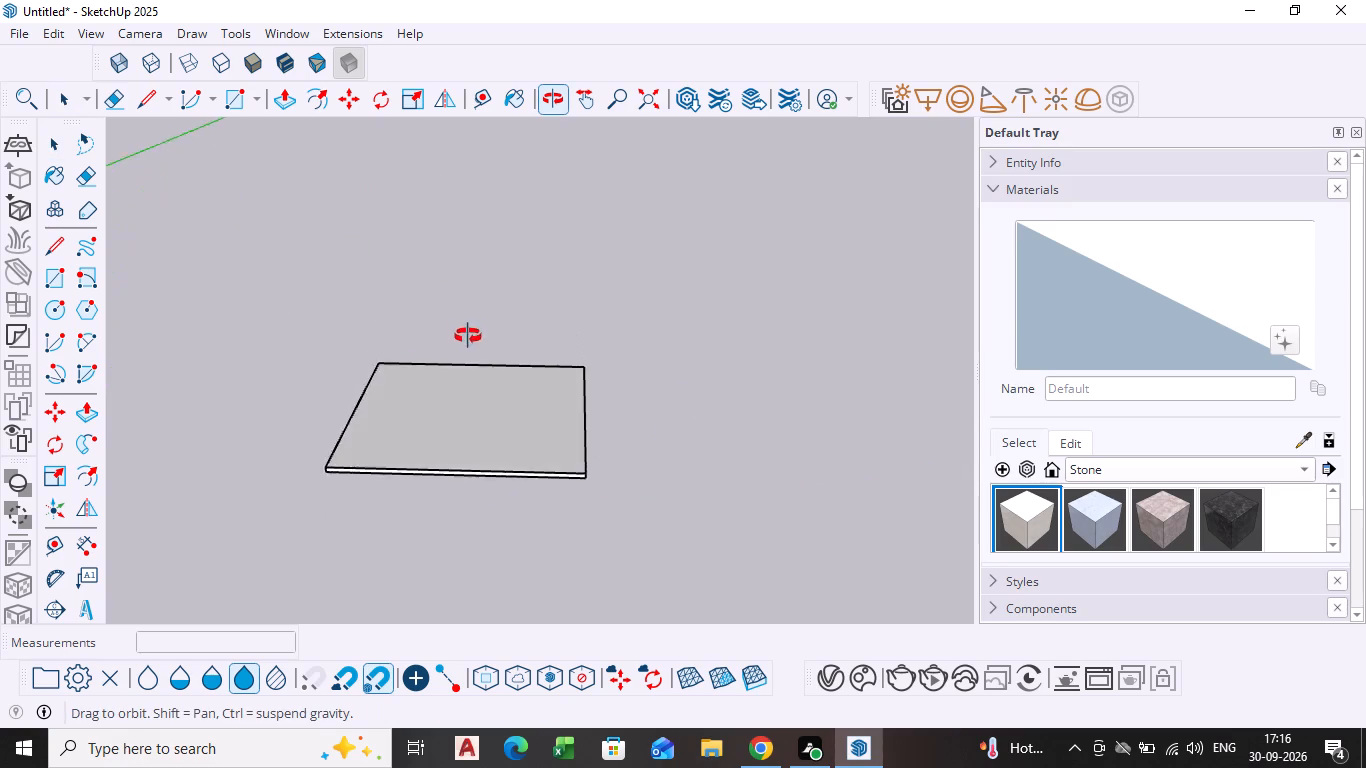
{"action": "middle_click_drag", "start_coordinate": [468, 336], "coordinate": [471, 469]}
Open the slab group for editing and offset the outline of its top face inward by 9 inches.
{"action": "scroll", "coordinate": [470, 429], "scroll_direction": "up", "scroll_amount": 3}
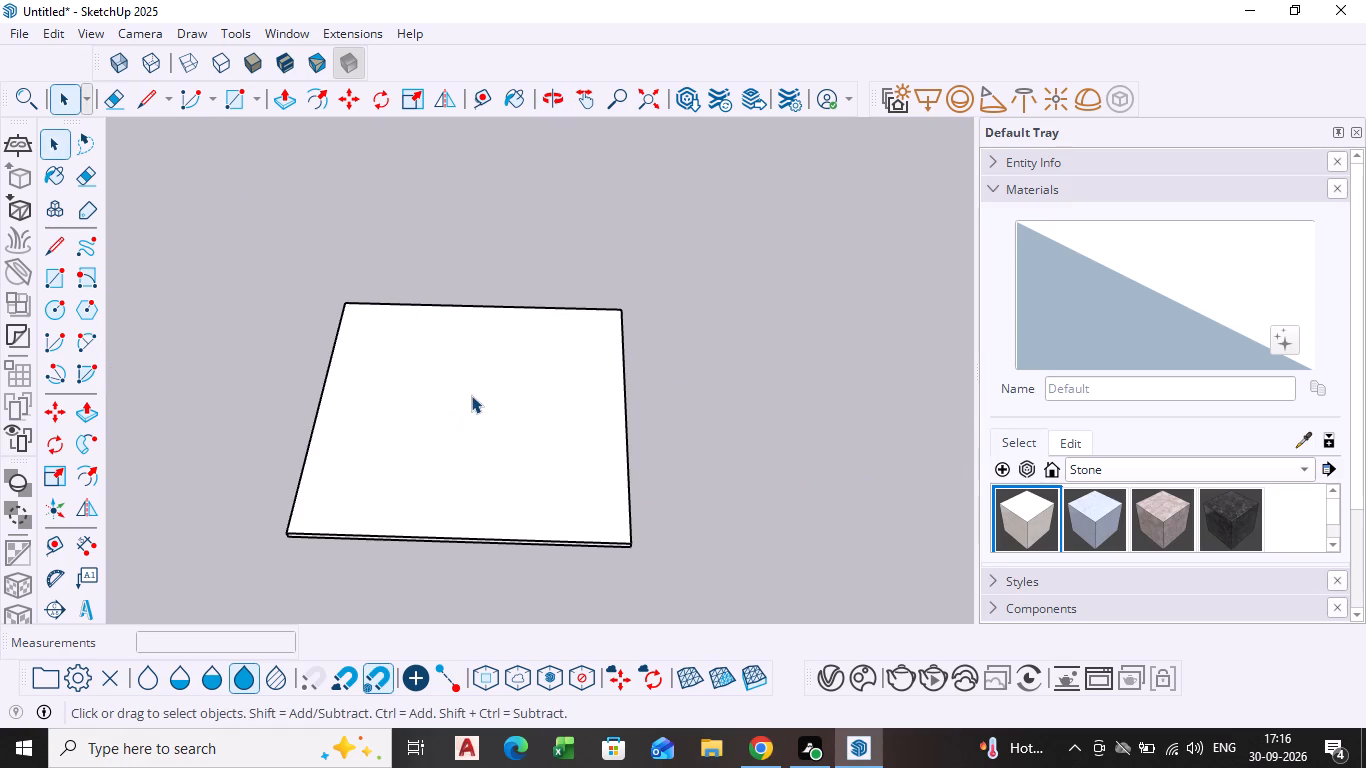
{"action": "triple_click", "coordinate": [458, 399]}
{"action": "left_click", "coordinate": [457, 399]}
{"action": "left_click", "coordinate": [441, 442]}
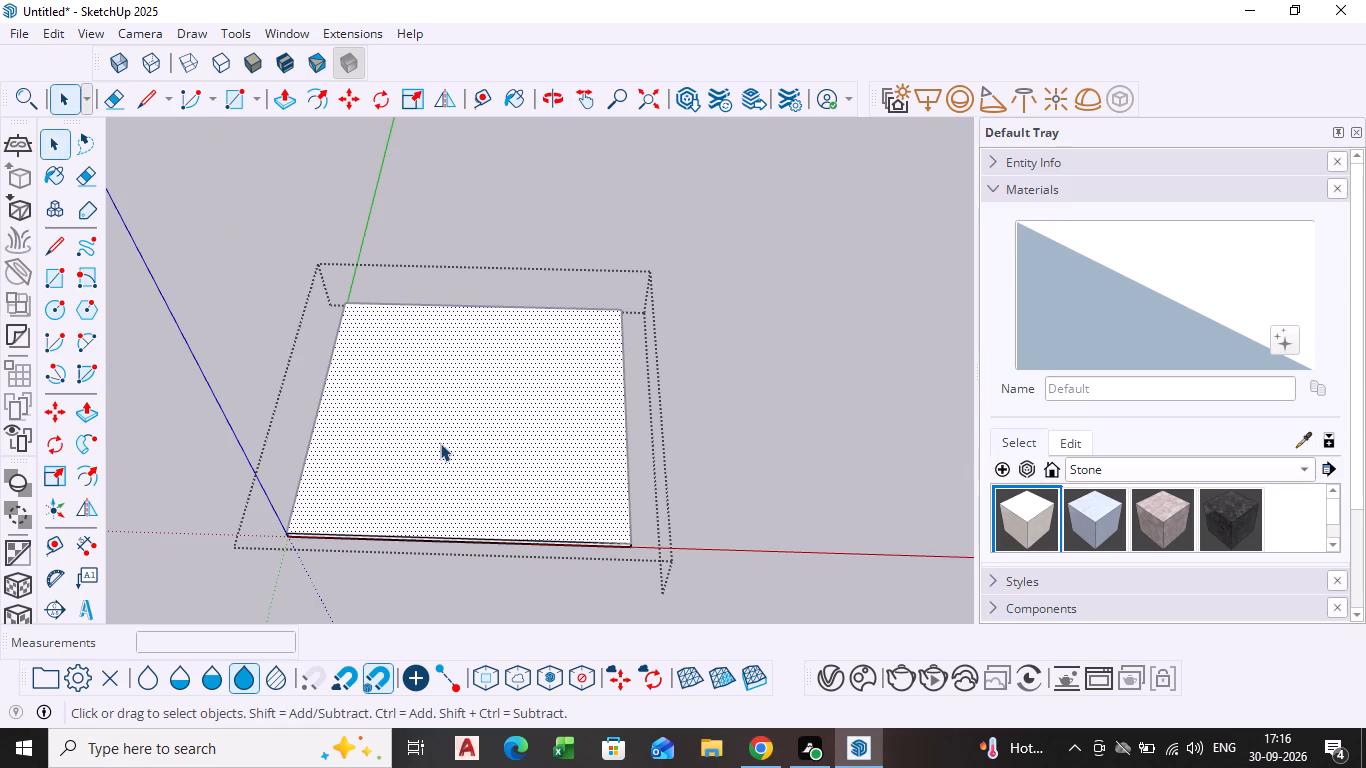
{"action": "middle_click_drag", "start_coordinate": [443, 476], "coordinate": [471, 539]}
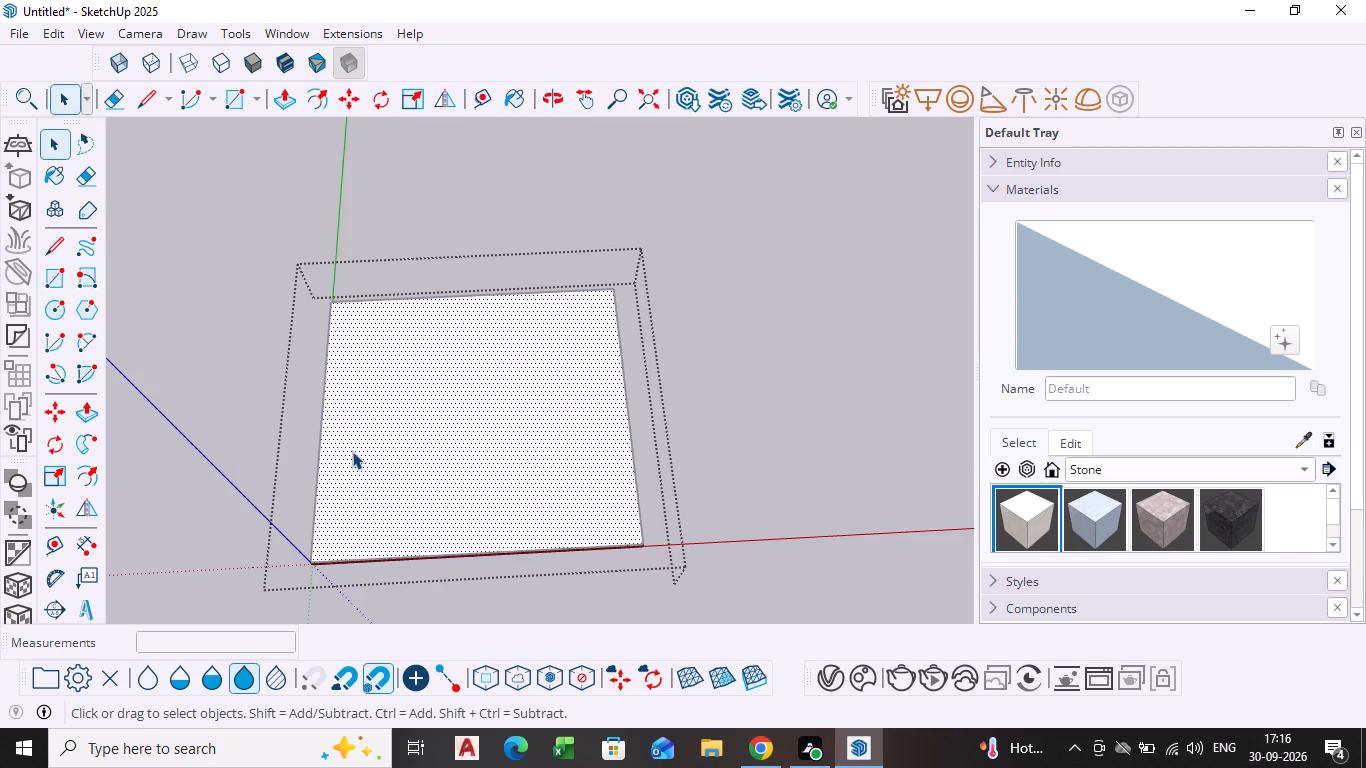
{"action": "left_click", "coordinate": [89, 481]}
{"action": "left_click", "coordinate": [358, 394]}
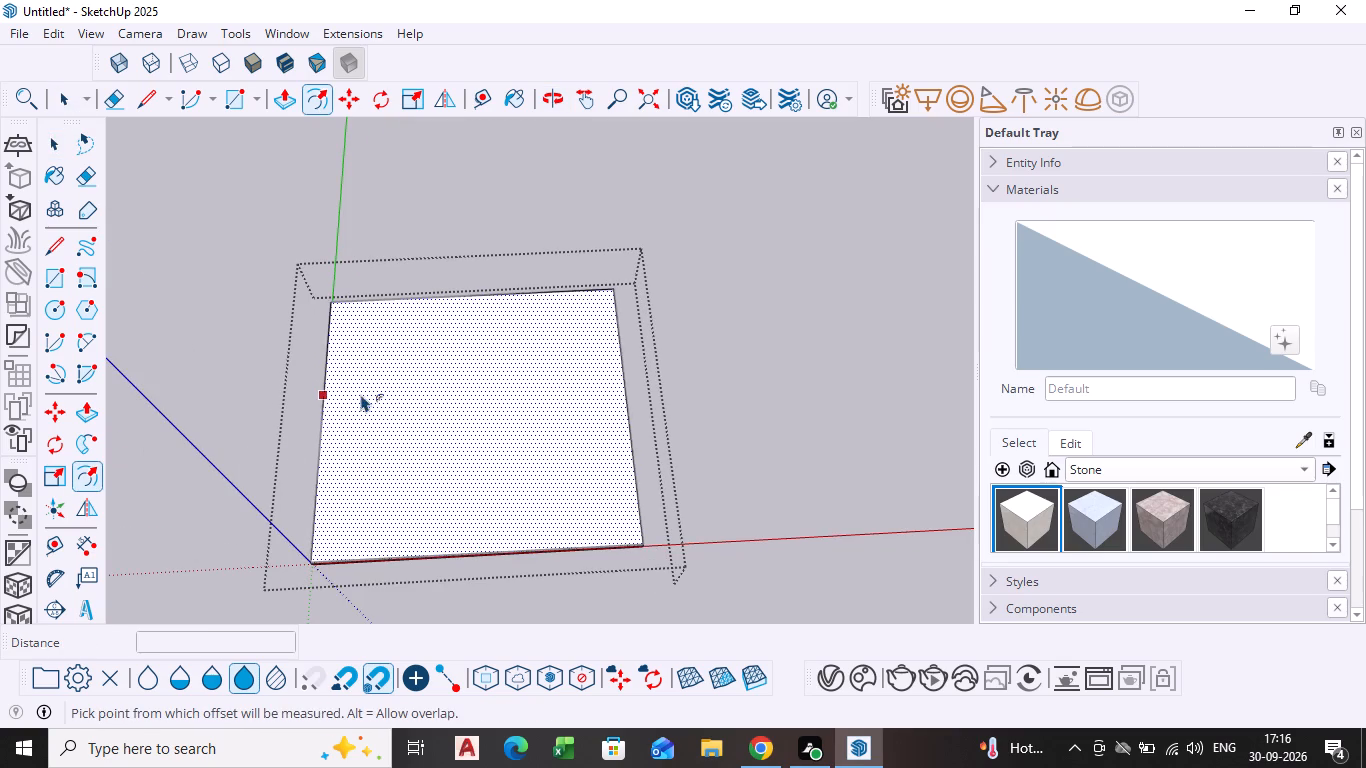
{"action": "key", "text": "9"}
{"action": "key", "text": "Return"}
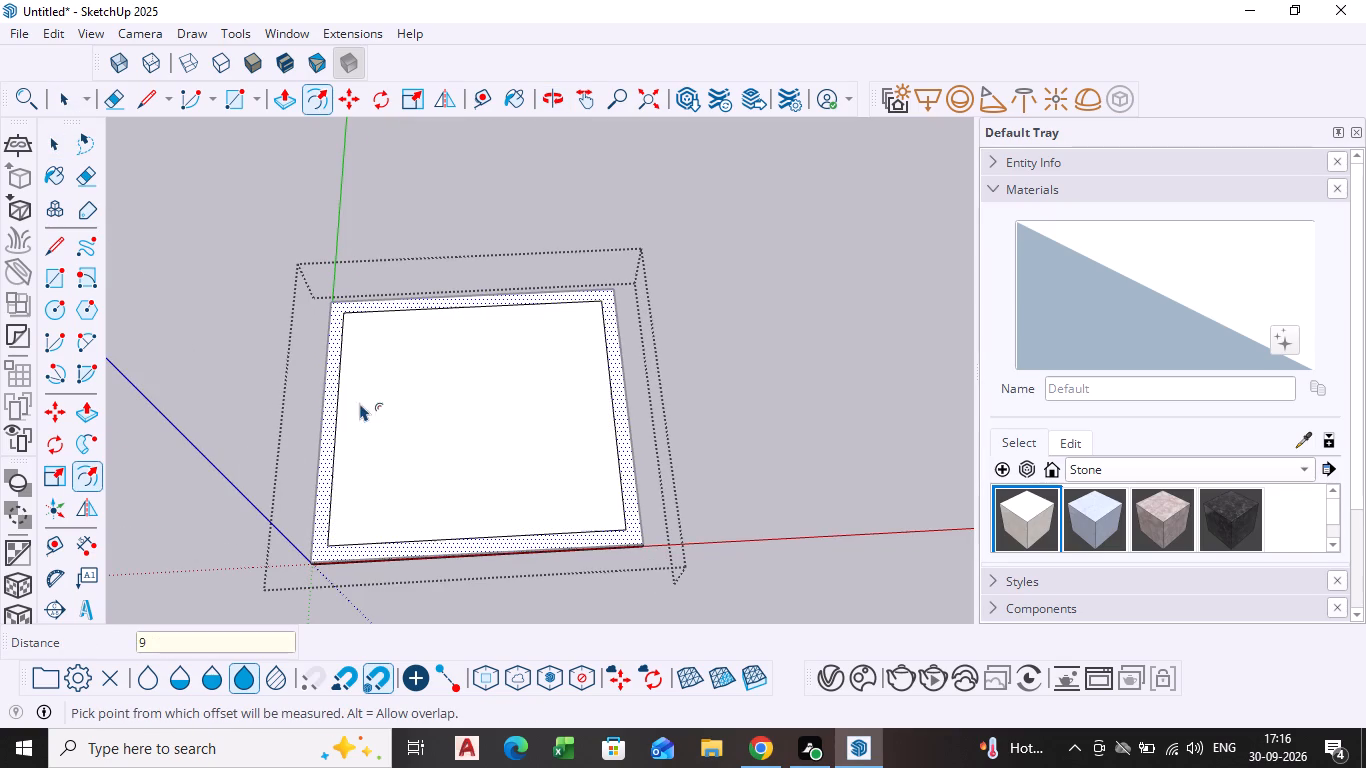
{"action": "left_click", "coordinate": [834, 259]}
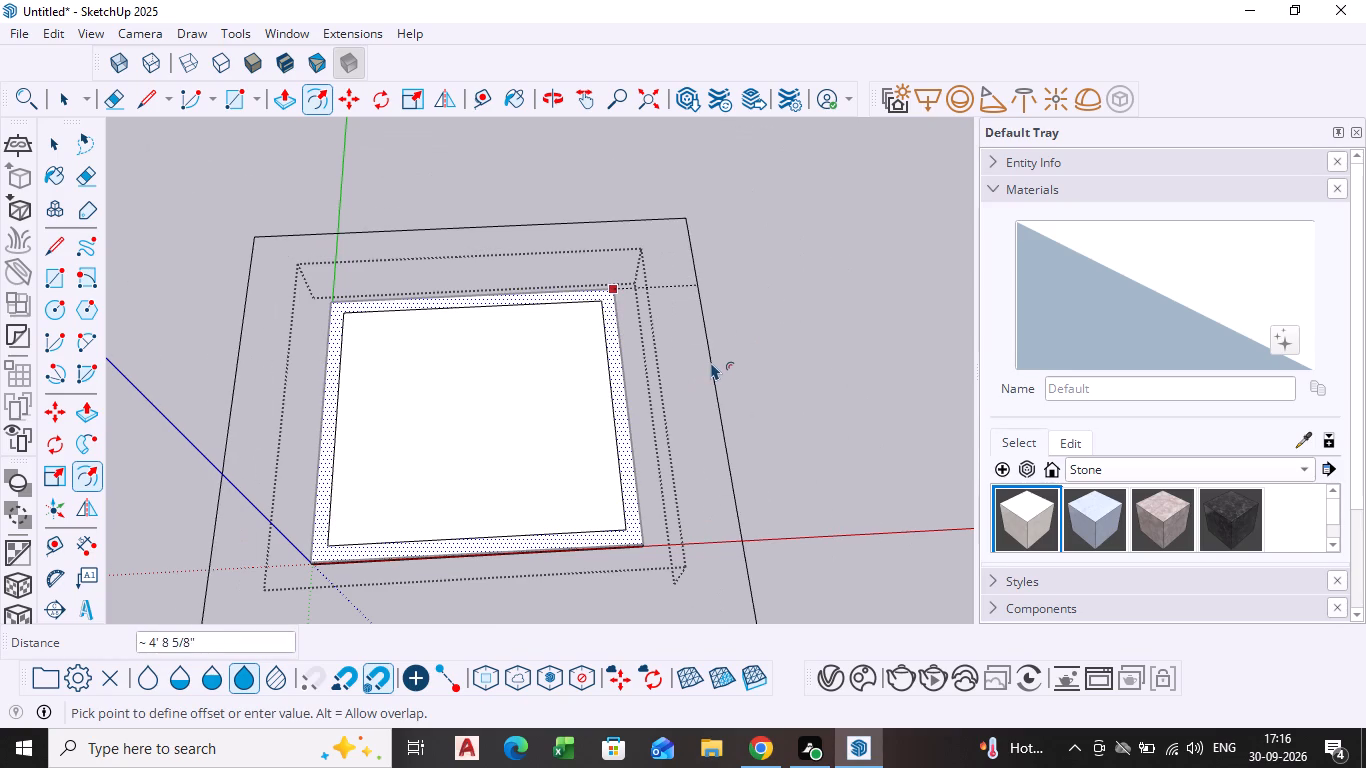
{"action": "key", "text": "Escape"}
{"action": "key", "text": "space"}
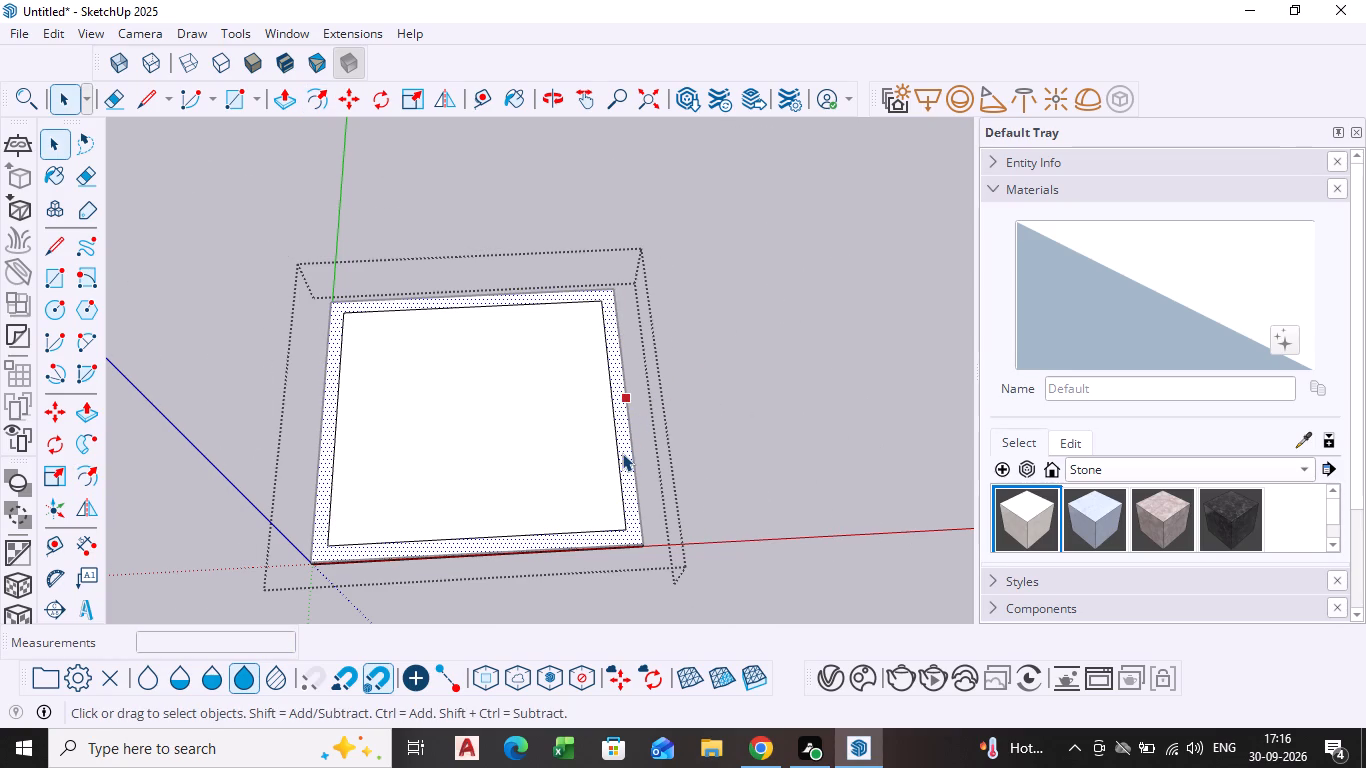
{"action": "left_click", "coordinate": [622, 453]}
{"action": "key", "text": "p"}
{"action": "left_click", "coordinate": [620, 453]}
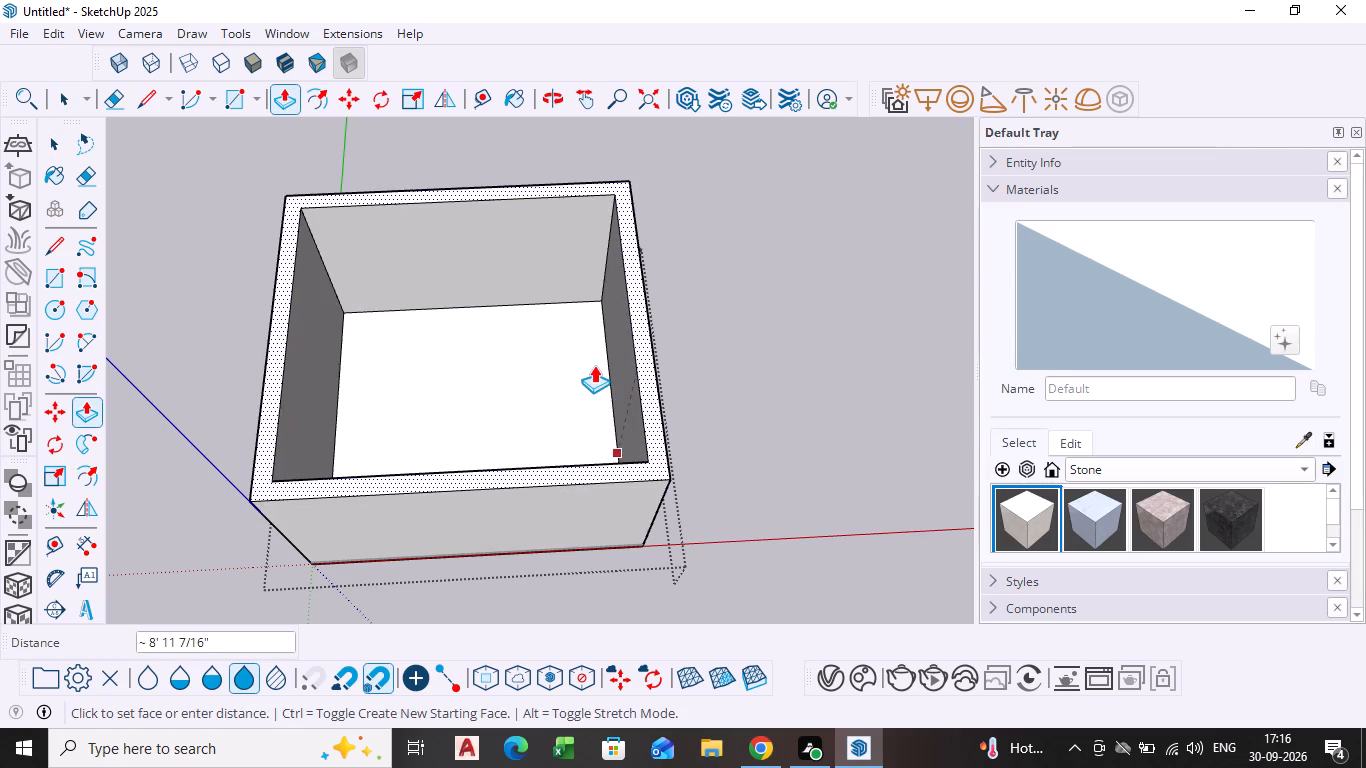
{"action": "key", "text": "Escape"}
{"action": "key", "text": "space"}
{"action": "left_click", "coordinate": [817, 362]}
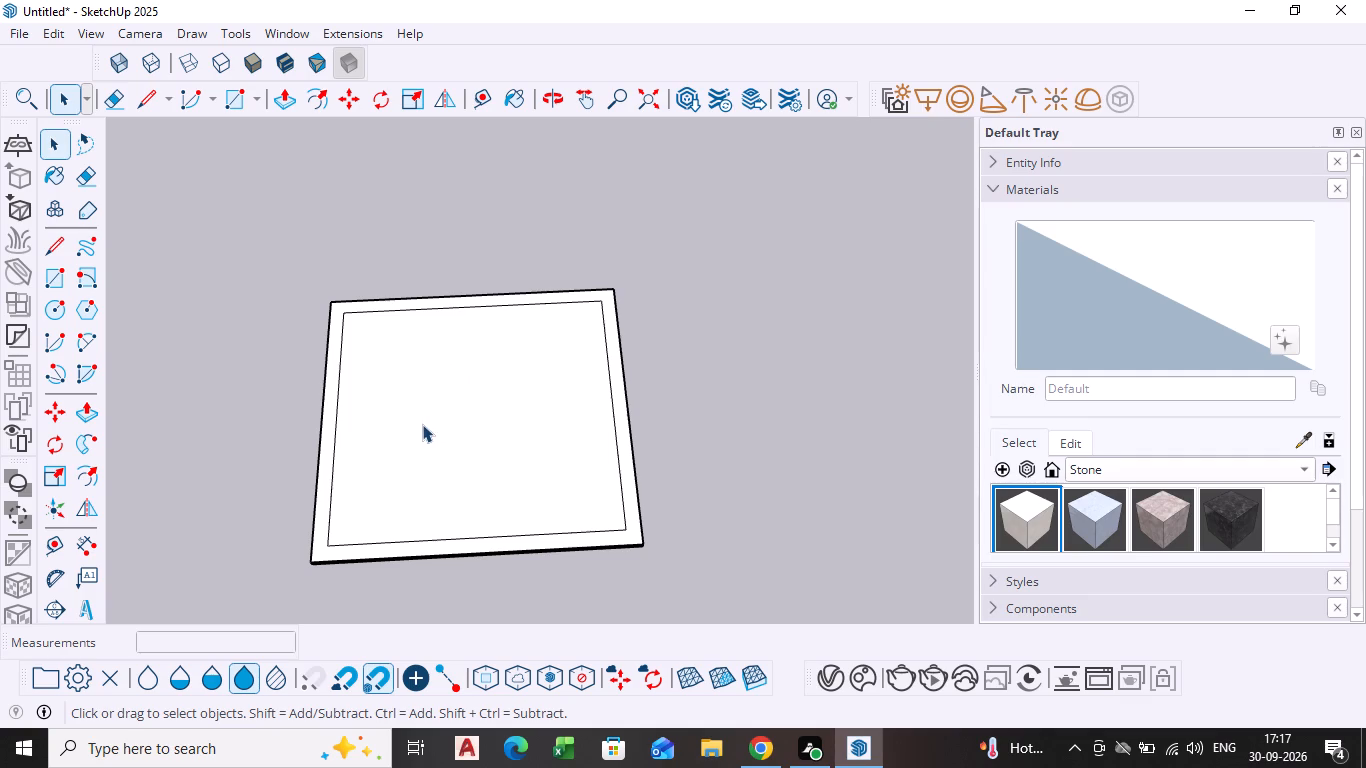
Delete the slab group with its inset border and all remaining loose geometry to empty the model.
{"action": "left_click", "coordinate": [290, 226]}
{"action": "left_click_drag", "start_coordinate": [315, 207], "coordinate": [663, 574]}
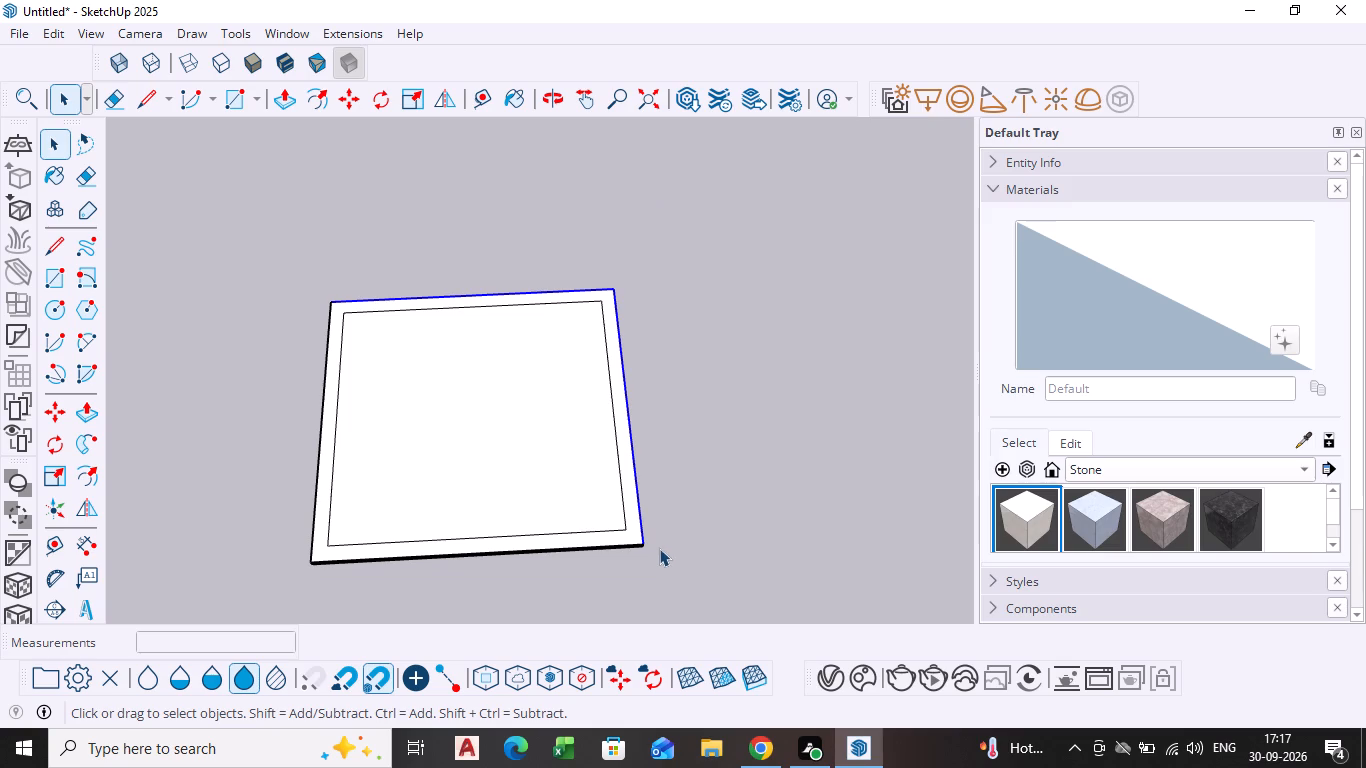
{"action": "key", "text": "Delete"}
{"action": "left_click_drag", "start_coordinate": [228, 215], "coordinate": [712, 583]}
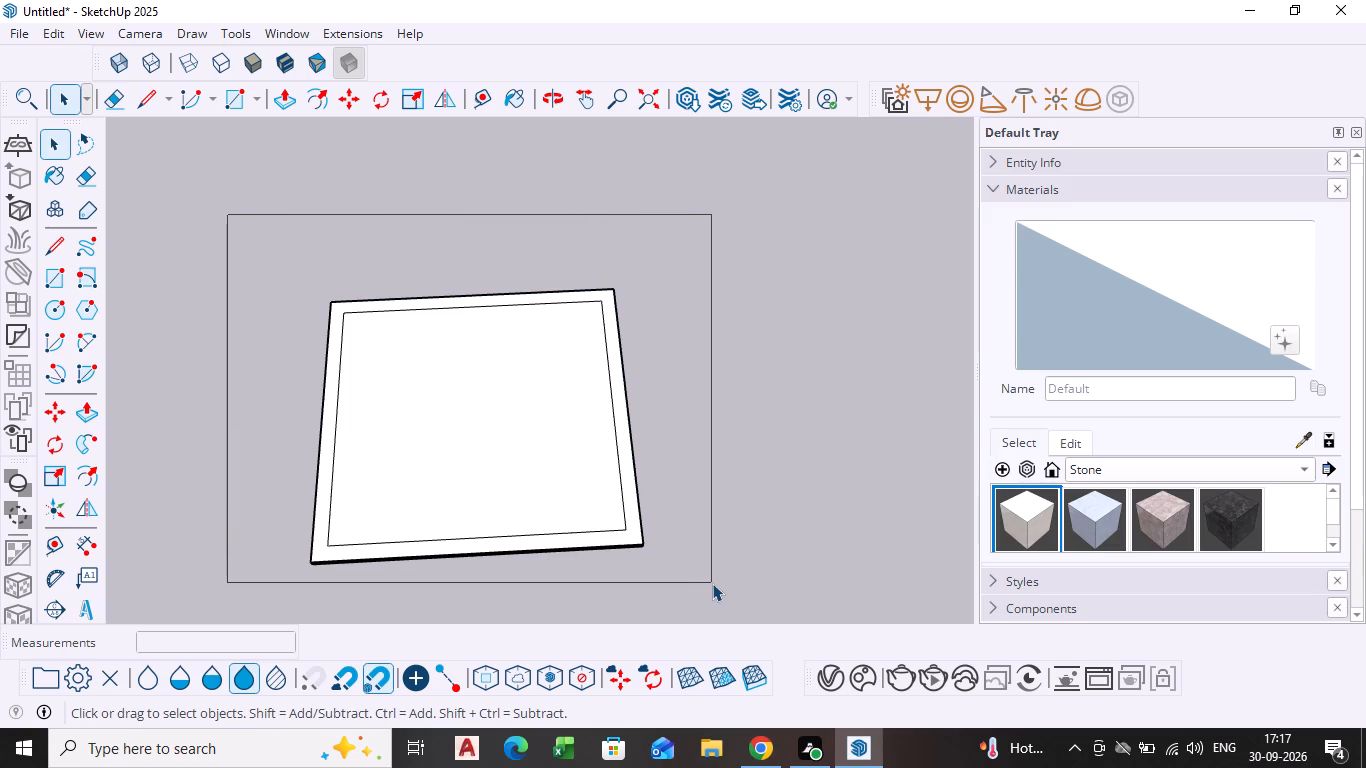
{"action": "left_click_drag", "start_coordinate": [712, 583], "coordinate": [713, 581]}
{"action": "key", "text": "Delete"}
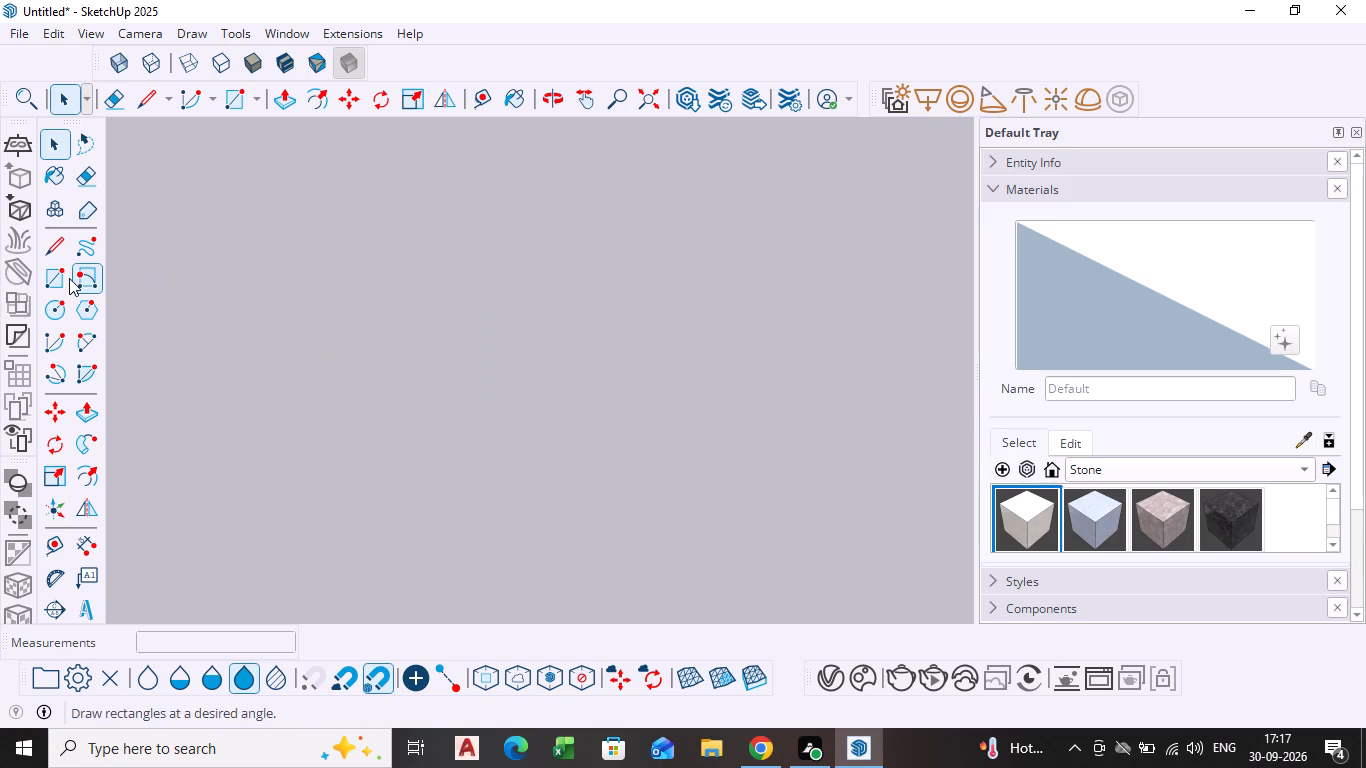
Draw a flat rectangle about 13' 8" by 10' in the empty model.
{"action": "left_click_drag", "start_coordinate": [66, 271], "coordinate": [80, 276]}
{"action": "left_click", "coordinate": [393, 277]}
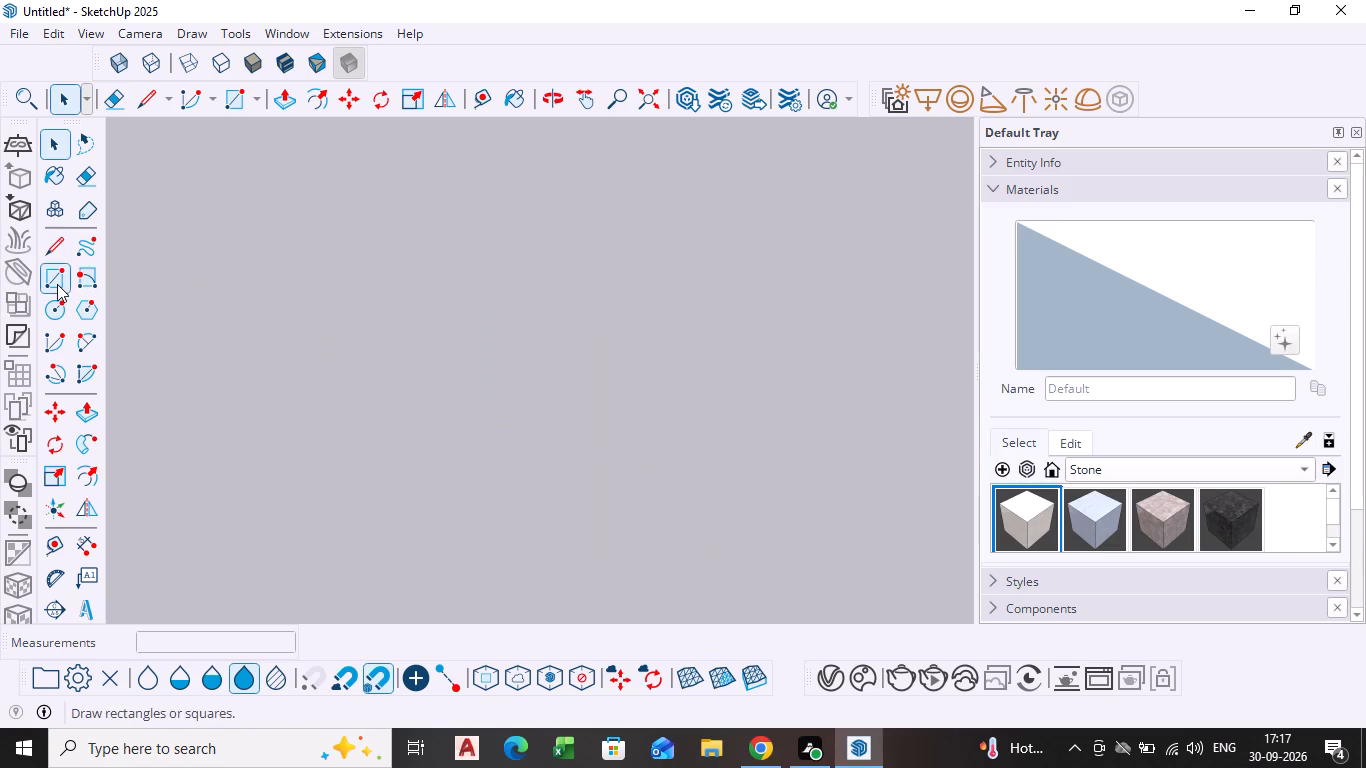
{"action": "left_click_drag", "start_coordinate": [59, 287], "coordinate": [69, 282]}
{"action": "left_click_drag", "start_coordinate": [328, 251], "coordinate": [658, 493]}
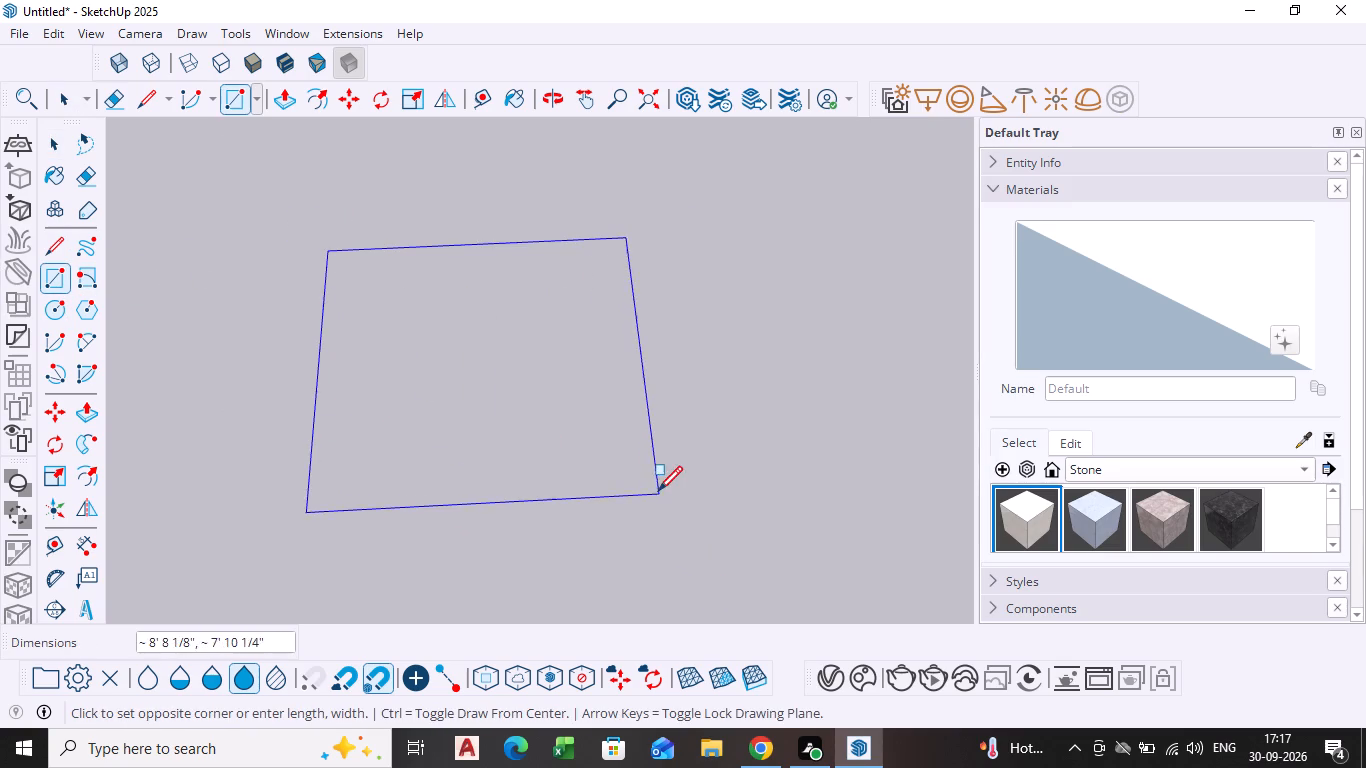
{"action": "left_click_drag", "start_coordinate": [658, 493], "coordinate": [709, 522]}
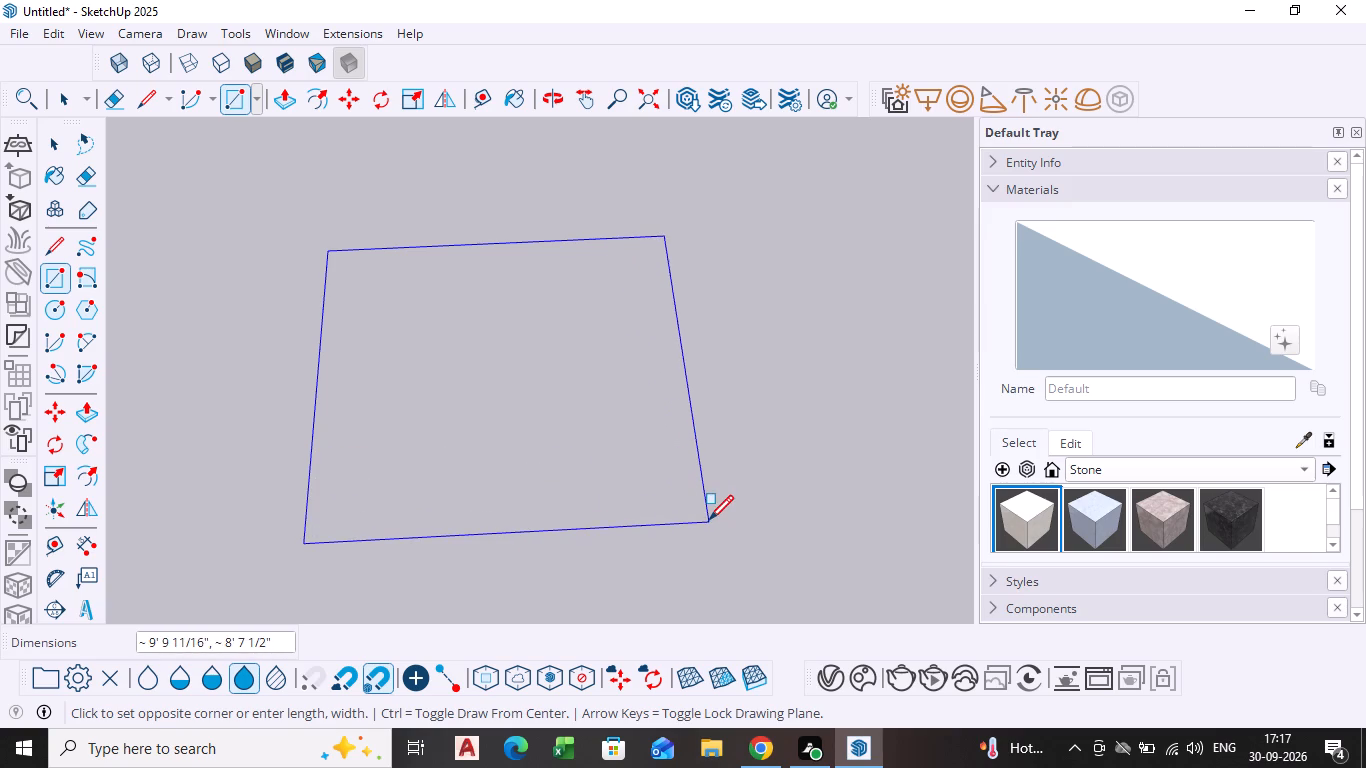
{"action": "left_click_drag", "start_coordinate": [709, 522], "coordinate": [780, 562]}
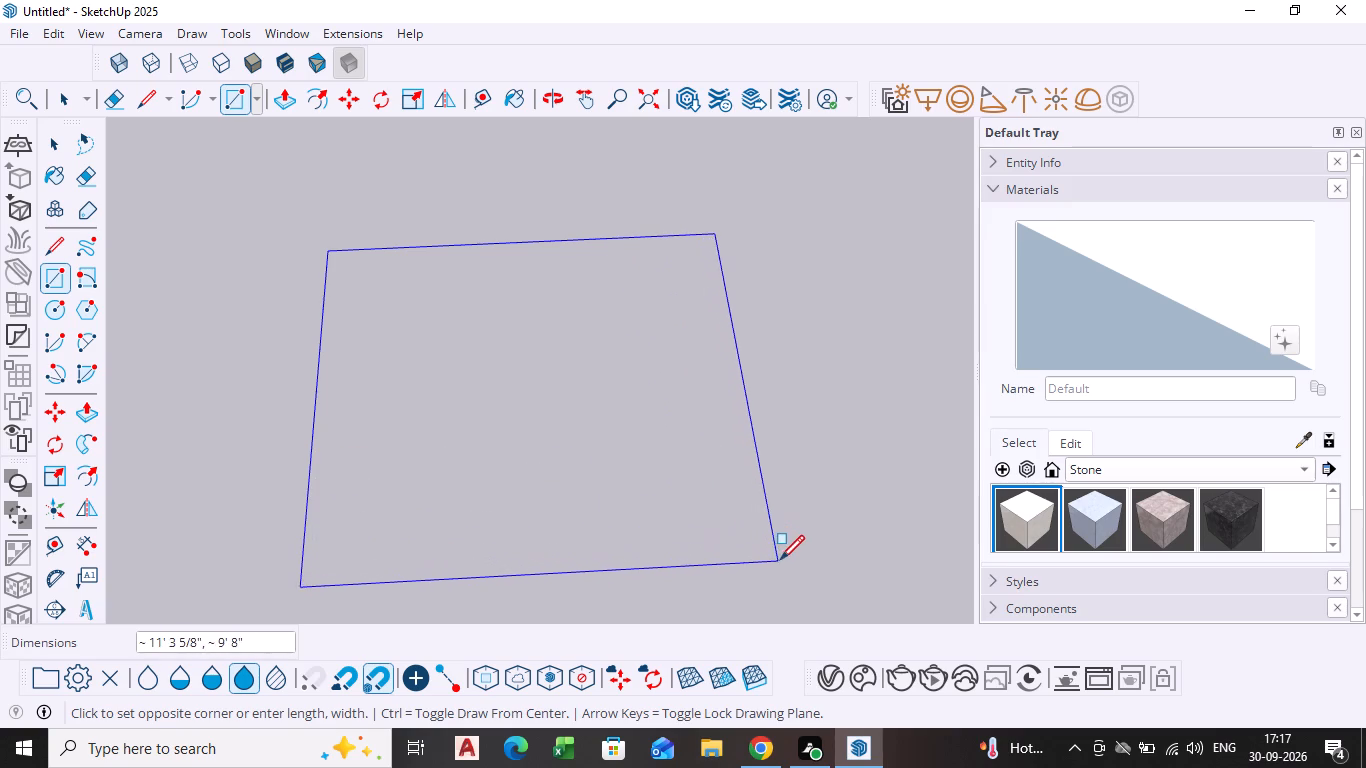
{"action": "left_click_drag", "start_coordinate": [780, 562], "coordinate": [871, 572]}
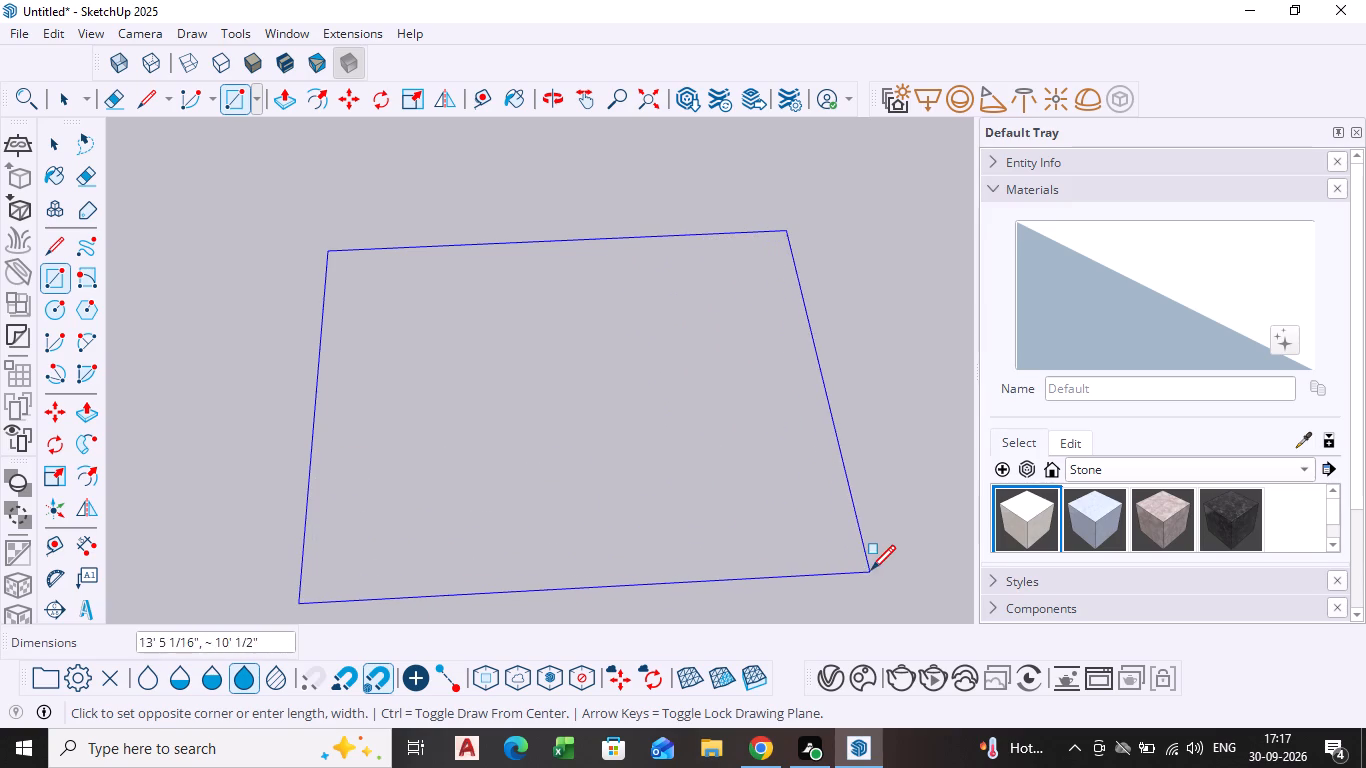
{"action": "left_click_drag", "start_coordinate": [871, 572], "coordinate": [881, 570]}
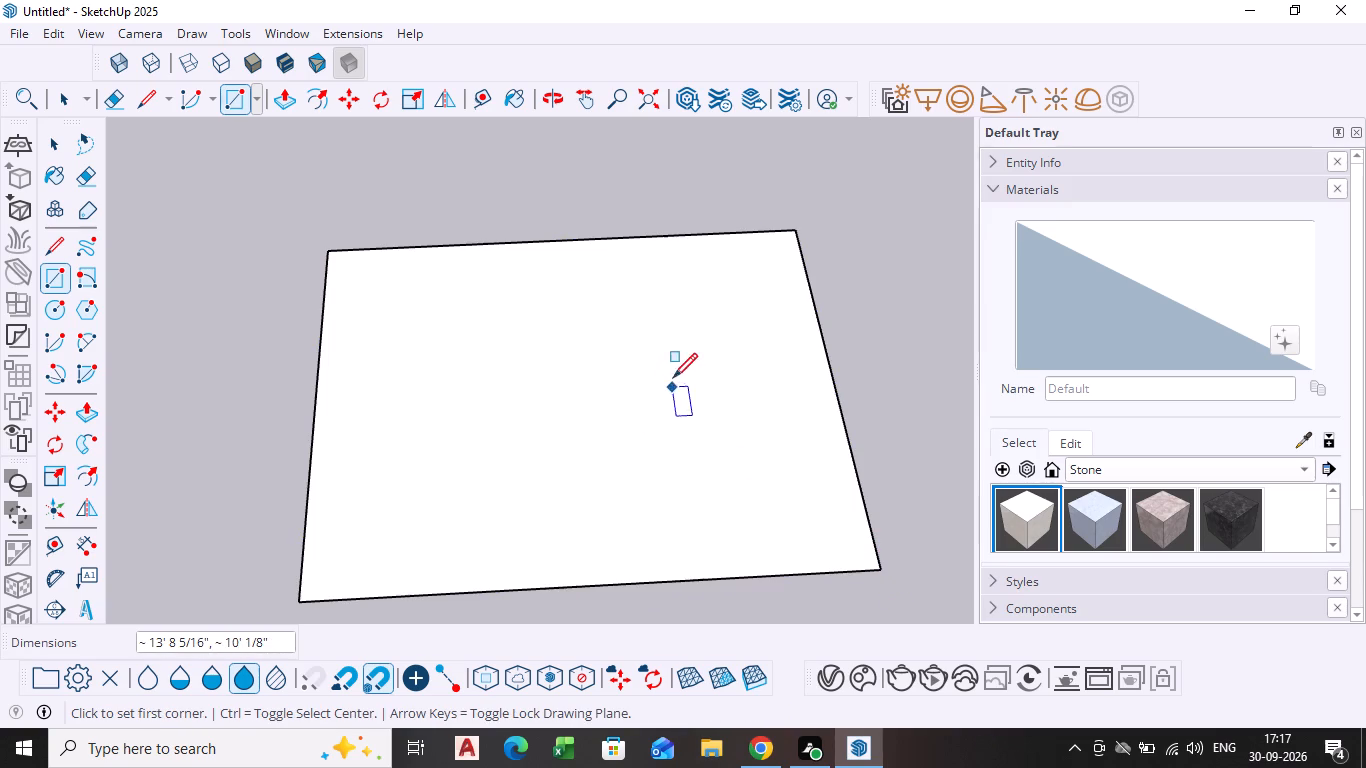
Push/Pull the rectangle's face up 4 inches to form a thin slab.
{"action": "key", "text": "space"}
{"action": "left_click", "coordinate": [644, 403]}
{"action": "key", "text": "p"}
{"action": "left_click", "coordinate": [641, 404]}
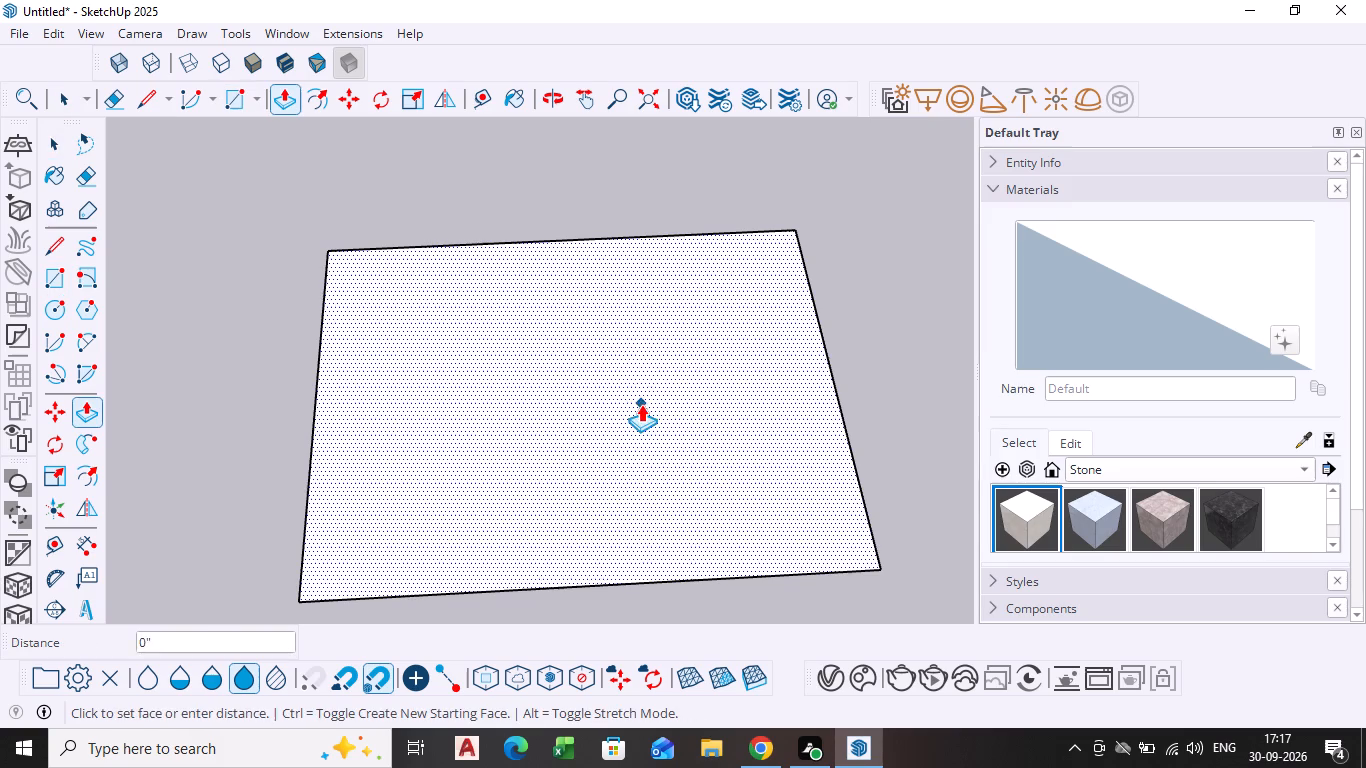
{"action": "type", "text": "4'"}
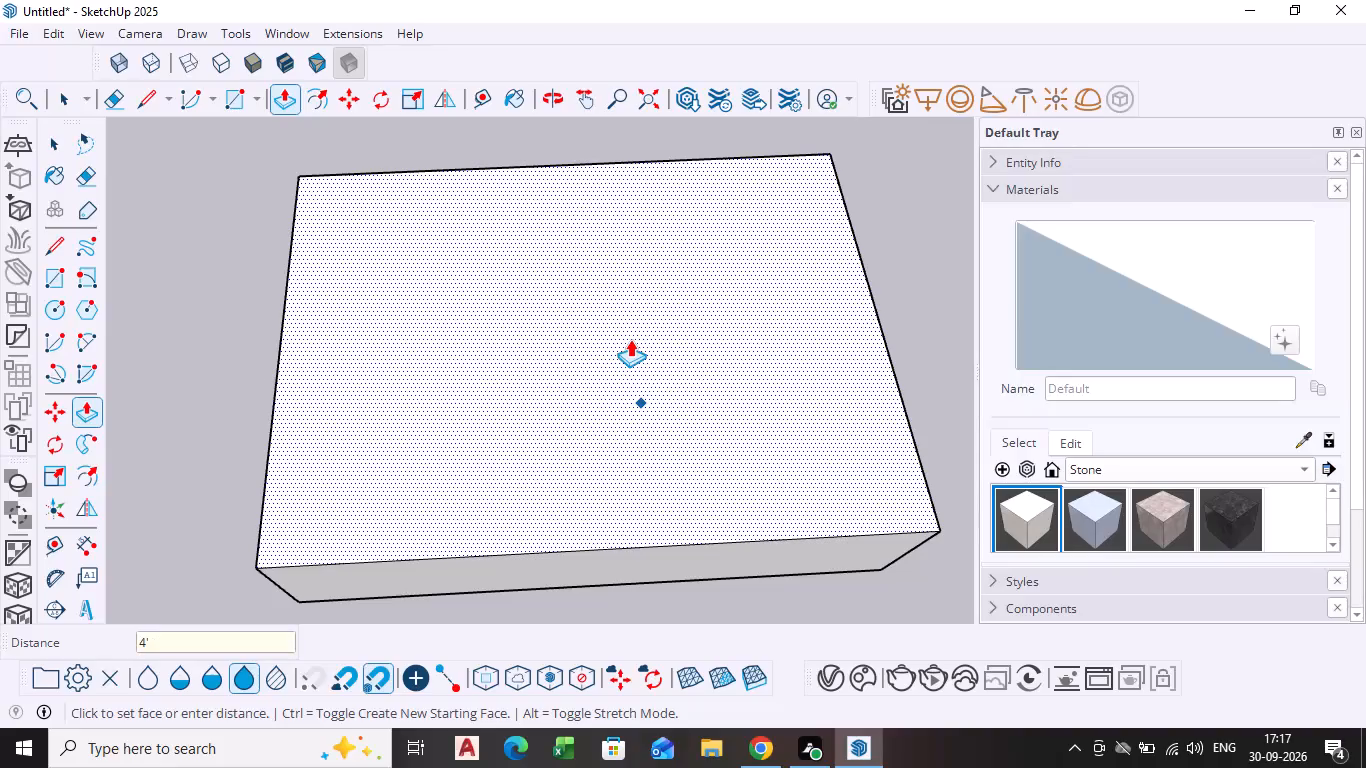
{"action": "key", "text": "Return"}
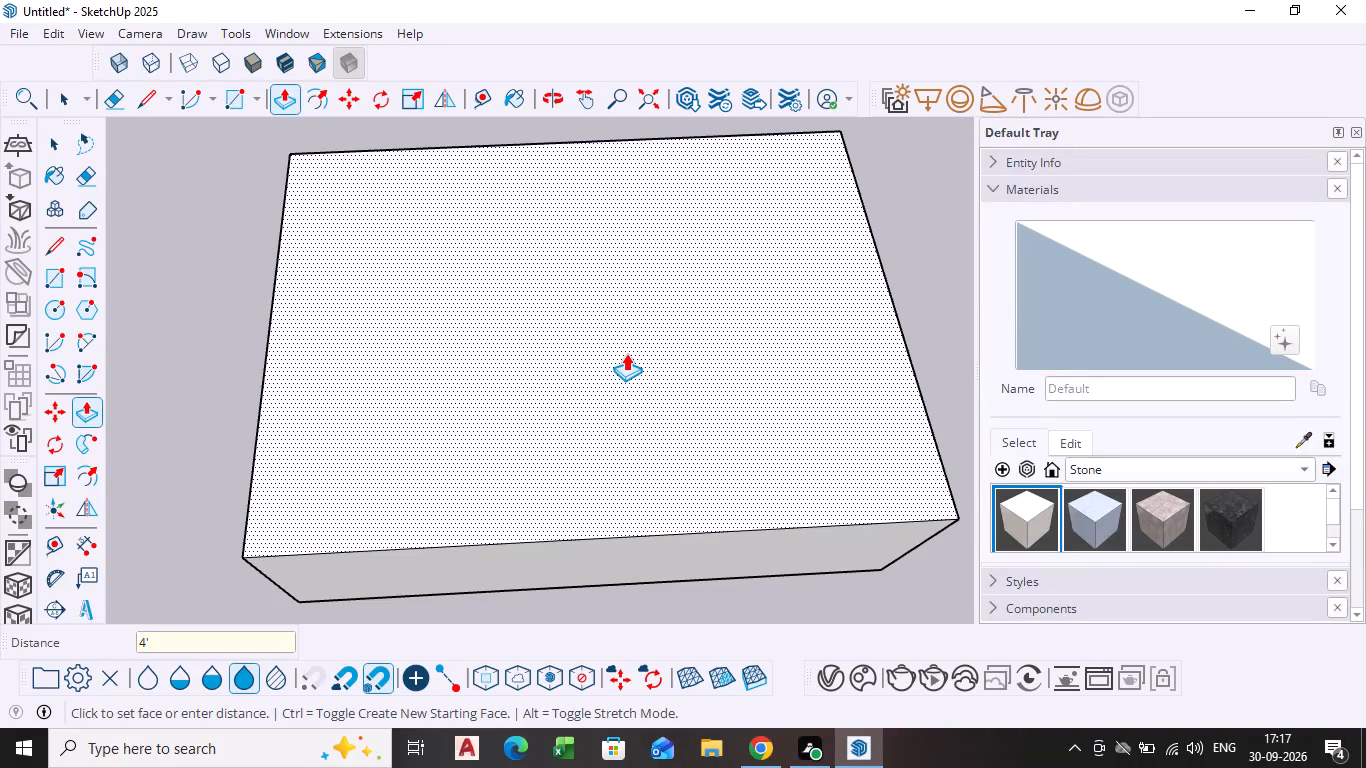
{"action": "key", "text": "BackSpace"}
{"action": "key", "text": "4"}
{"action": "key", "text": "Return"}
{"action": "key", "text": "space"}
{"action": "left_click", "coordinate": [891, 259]}
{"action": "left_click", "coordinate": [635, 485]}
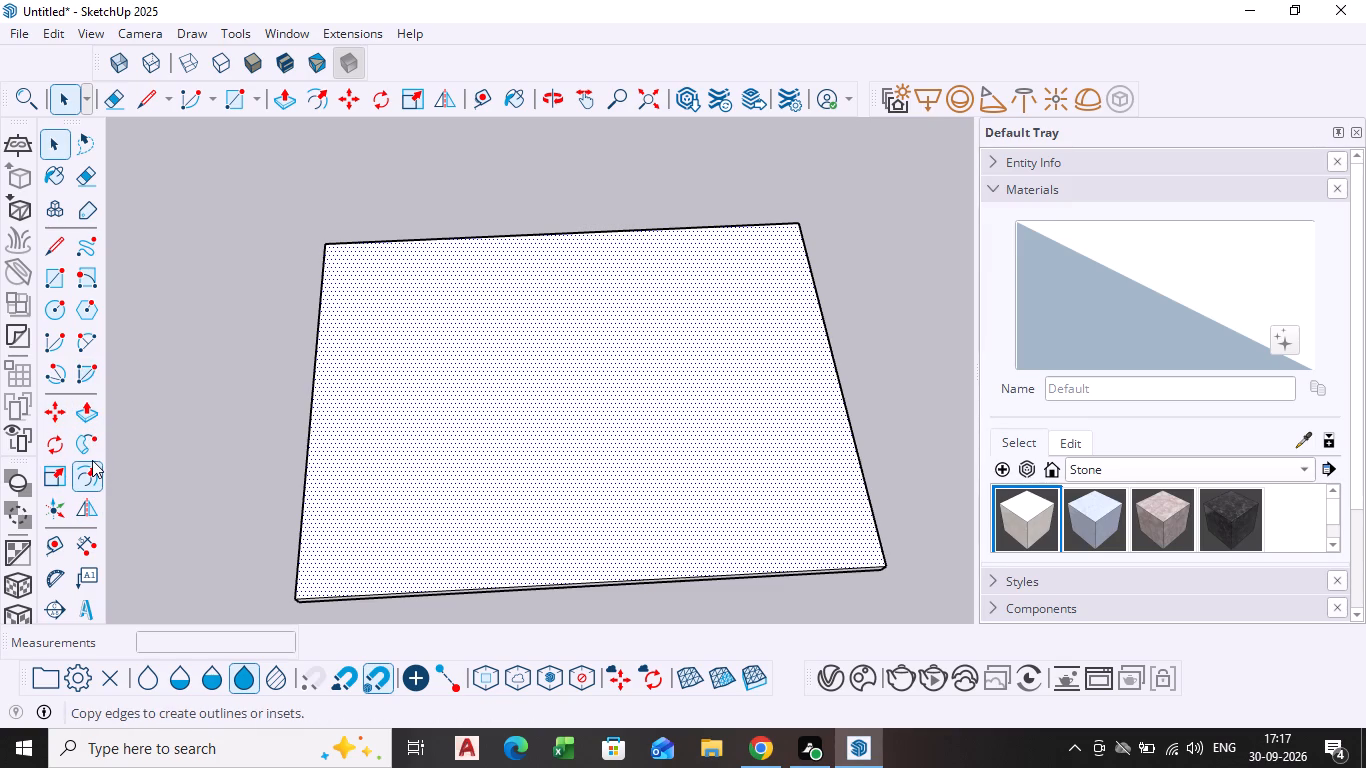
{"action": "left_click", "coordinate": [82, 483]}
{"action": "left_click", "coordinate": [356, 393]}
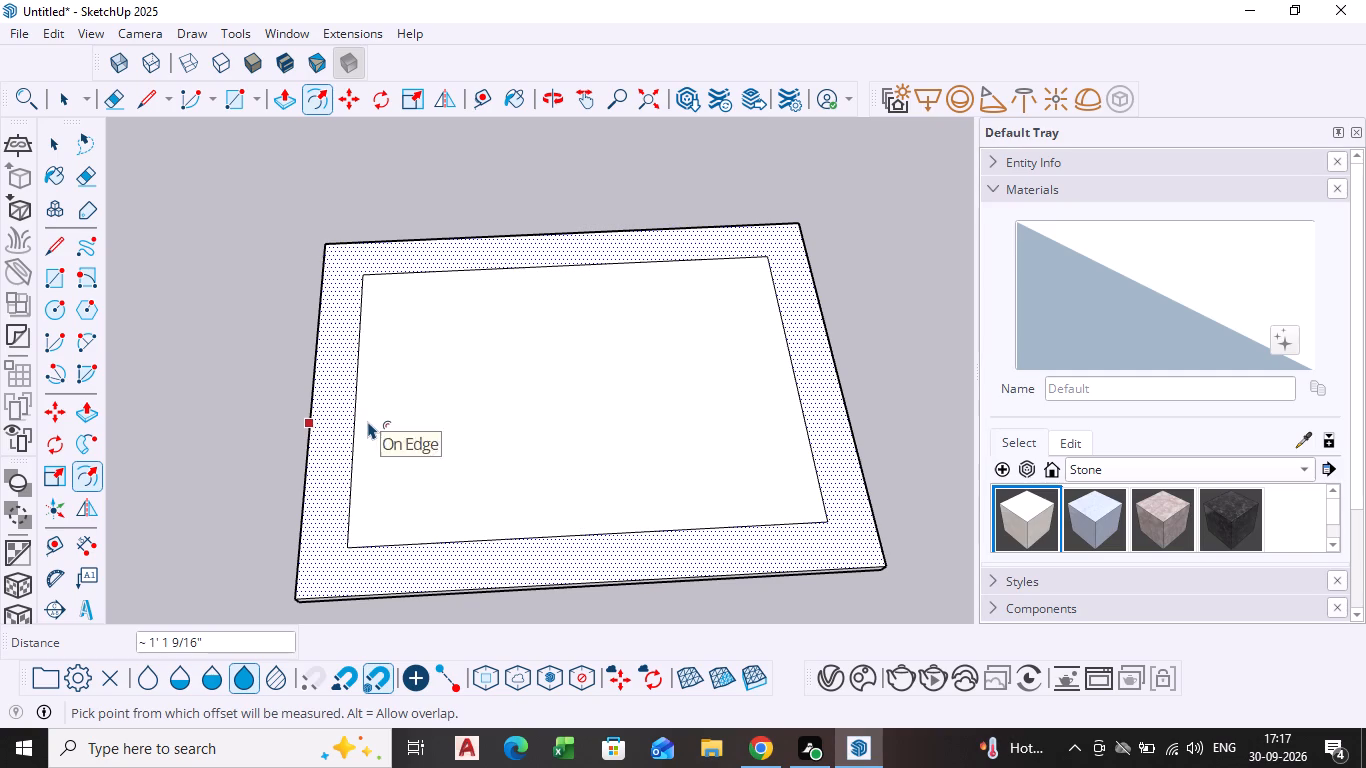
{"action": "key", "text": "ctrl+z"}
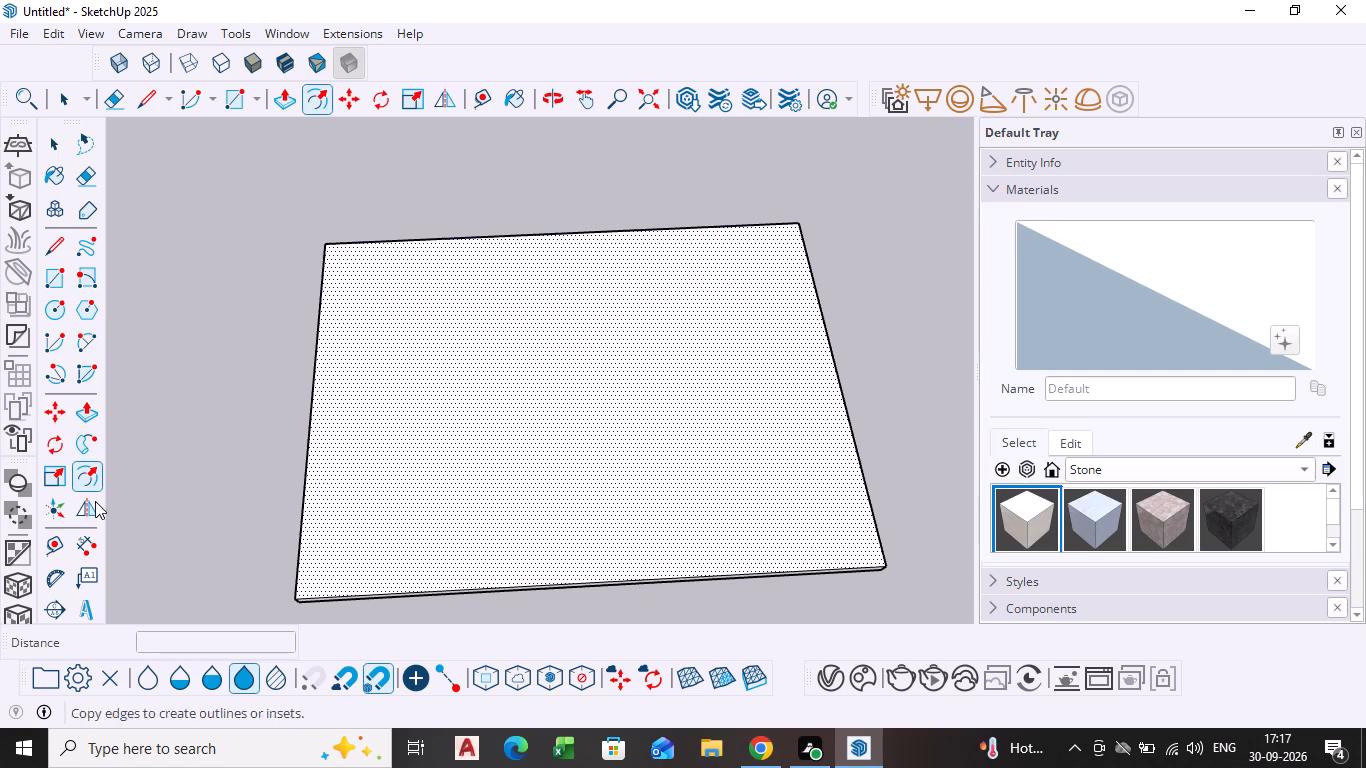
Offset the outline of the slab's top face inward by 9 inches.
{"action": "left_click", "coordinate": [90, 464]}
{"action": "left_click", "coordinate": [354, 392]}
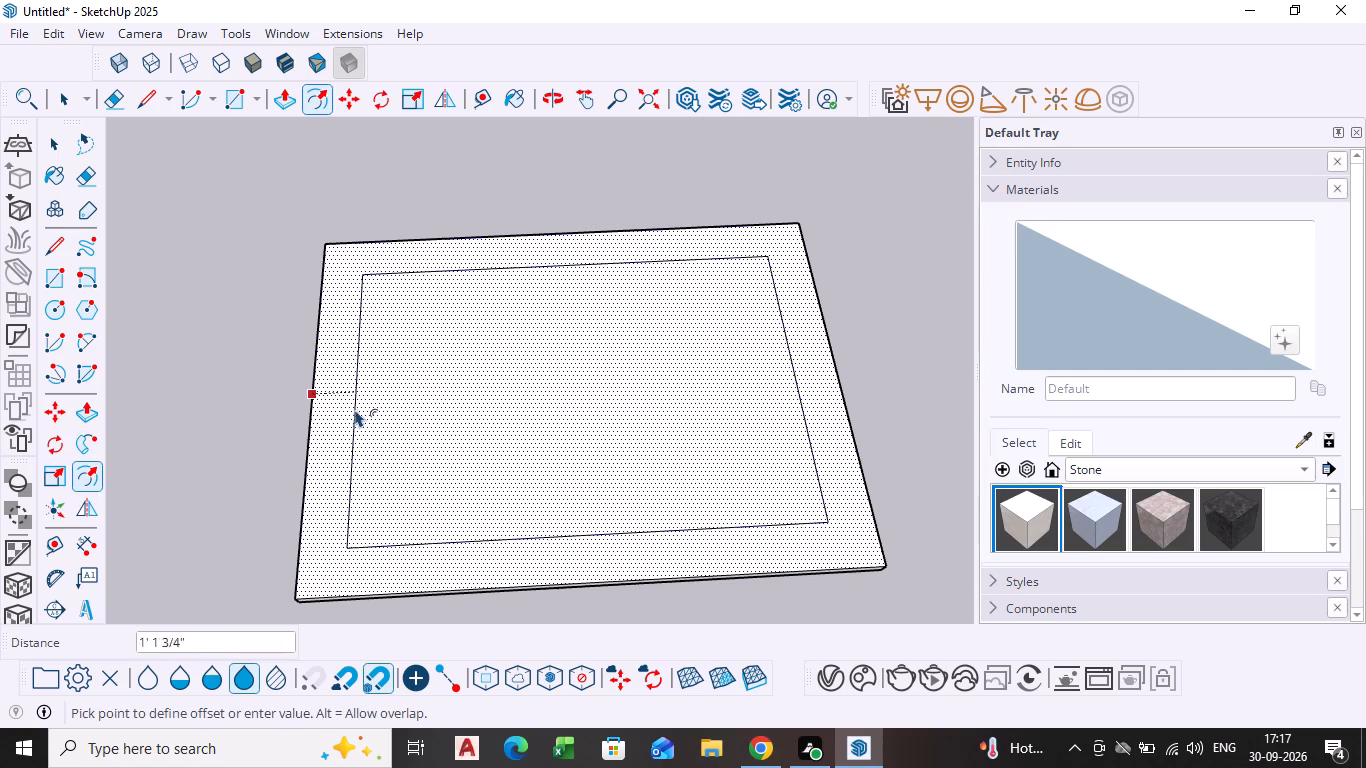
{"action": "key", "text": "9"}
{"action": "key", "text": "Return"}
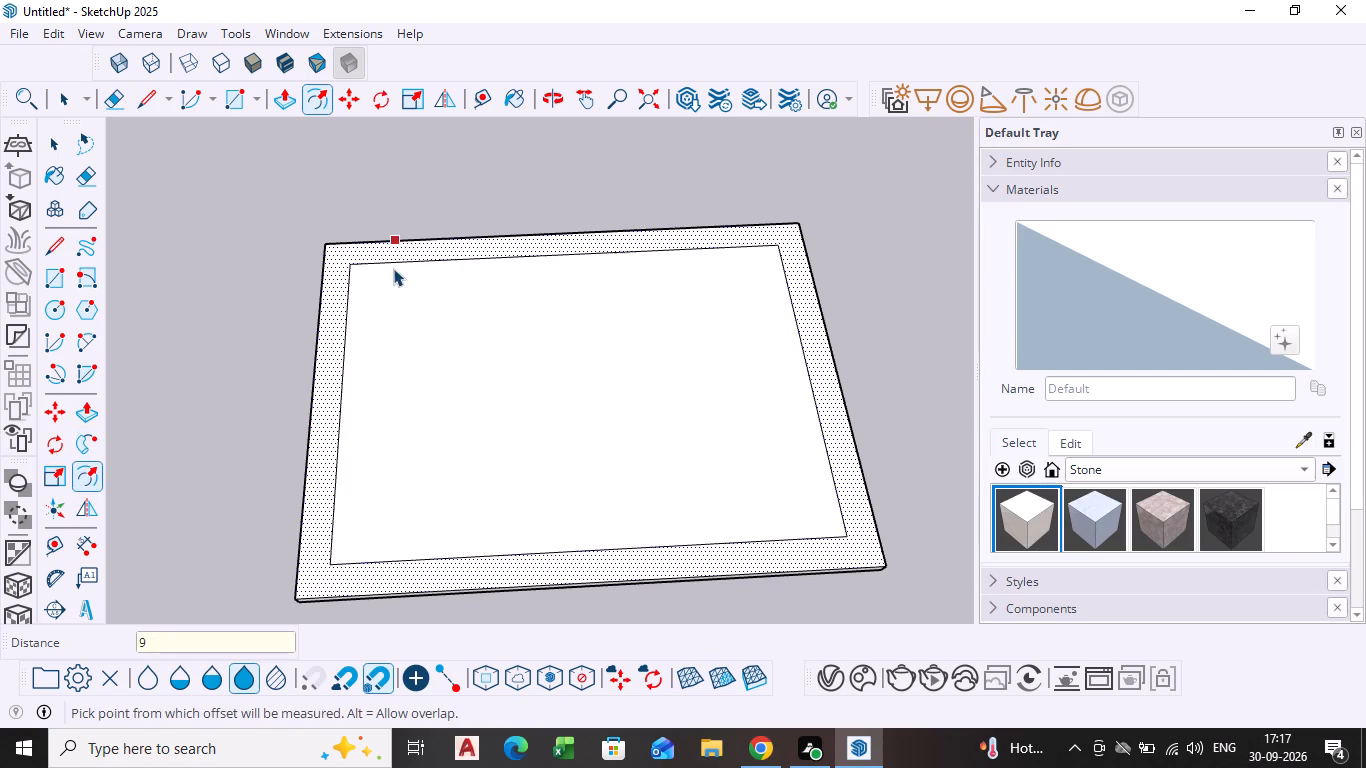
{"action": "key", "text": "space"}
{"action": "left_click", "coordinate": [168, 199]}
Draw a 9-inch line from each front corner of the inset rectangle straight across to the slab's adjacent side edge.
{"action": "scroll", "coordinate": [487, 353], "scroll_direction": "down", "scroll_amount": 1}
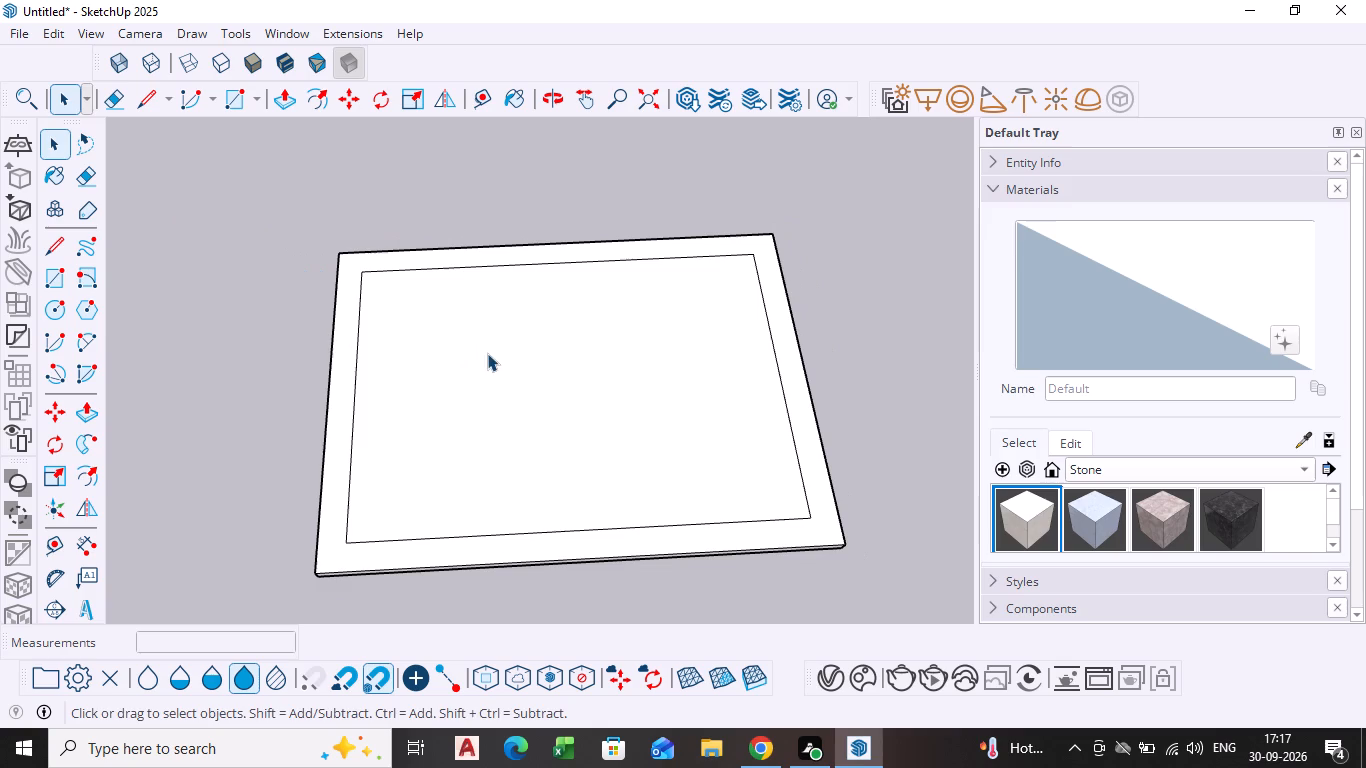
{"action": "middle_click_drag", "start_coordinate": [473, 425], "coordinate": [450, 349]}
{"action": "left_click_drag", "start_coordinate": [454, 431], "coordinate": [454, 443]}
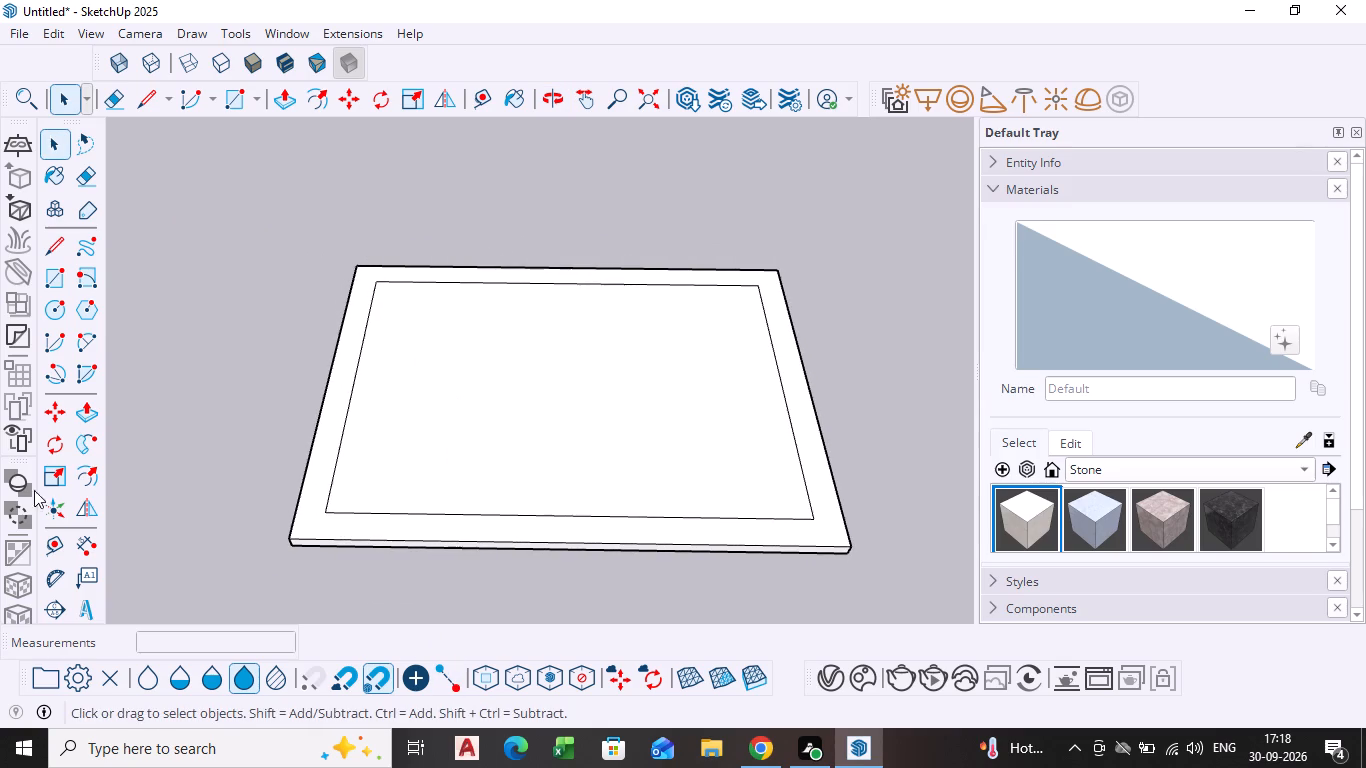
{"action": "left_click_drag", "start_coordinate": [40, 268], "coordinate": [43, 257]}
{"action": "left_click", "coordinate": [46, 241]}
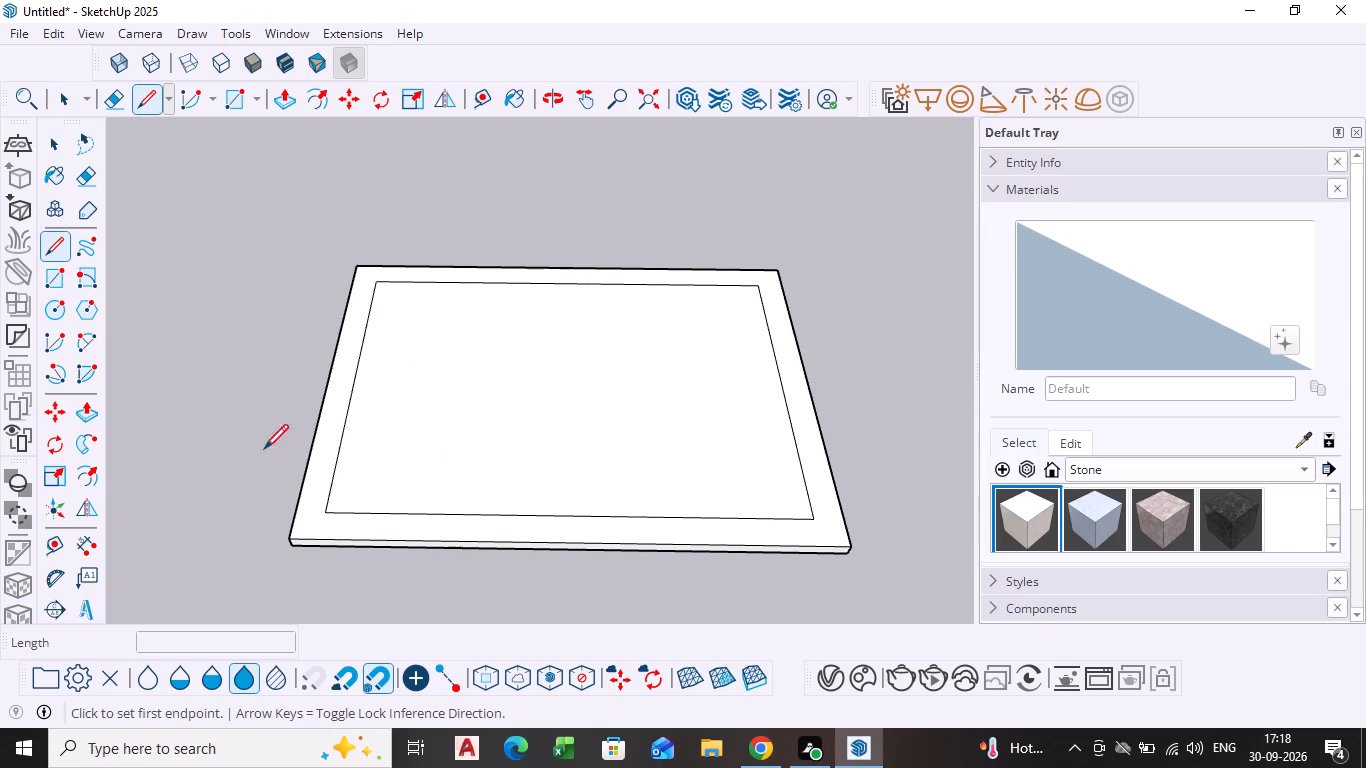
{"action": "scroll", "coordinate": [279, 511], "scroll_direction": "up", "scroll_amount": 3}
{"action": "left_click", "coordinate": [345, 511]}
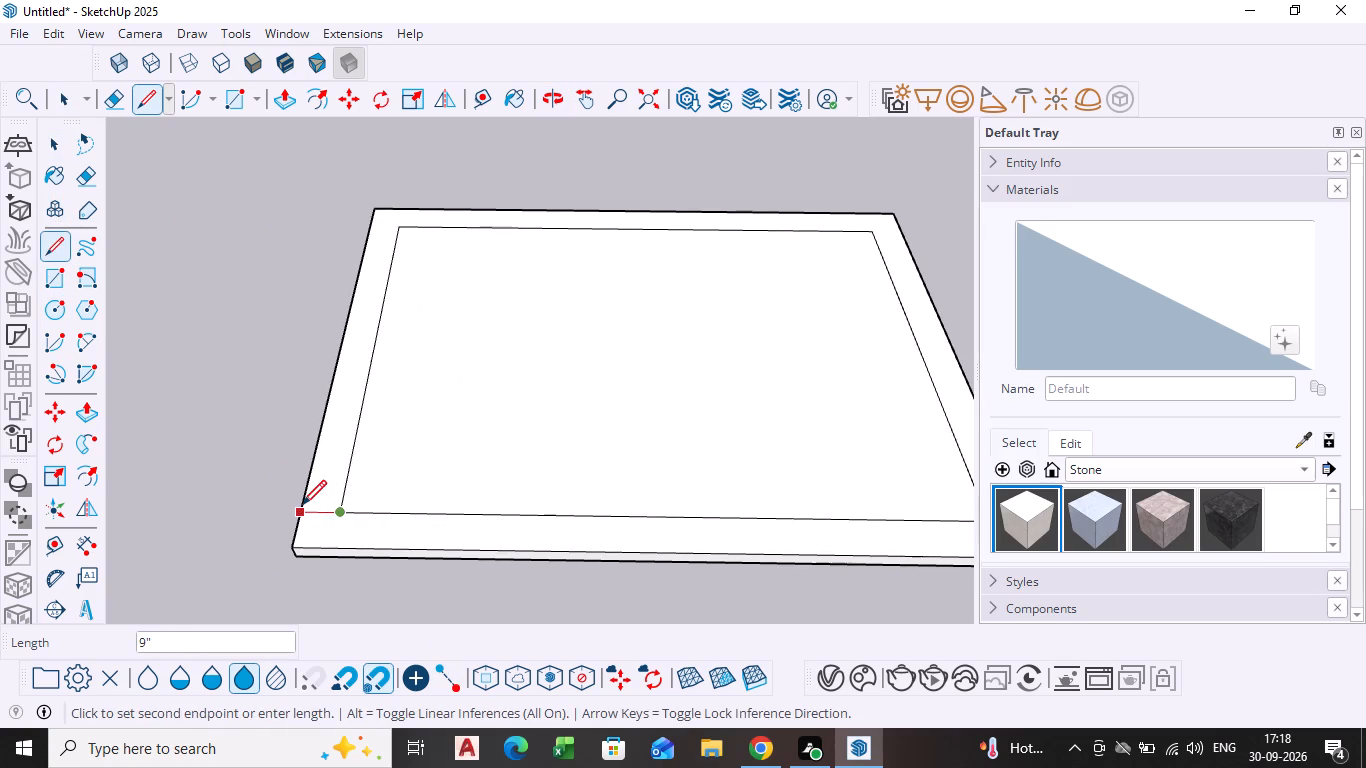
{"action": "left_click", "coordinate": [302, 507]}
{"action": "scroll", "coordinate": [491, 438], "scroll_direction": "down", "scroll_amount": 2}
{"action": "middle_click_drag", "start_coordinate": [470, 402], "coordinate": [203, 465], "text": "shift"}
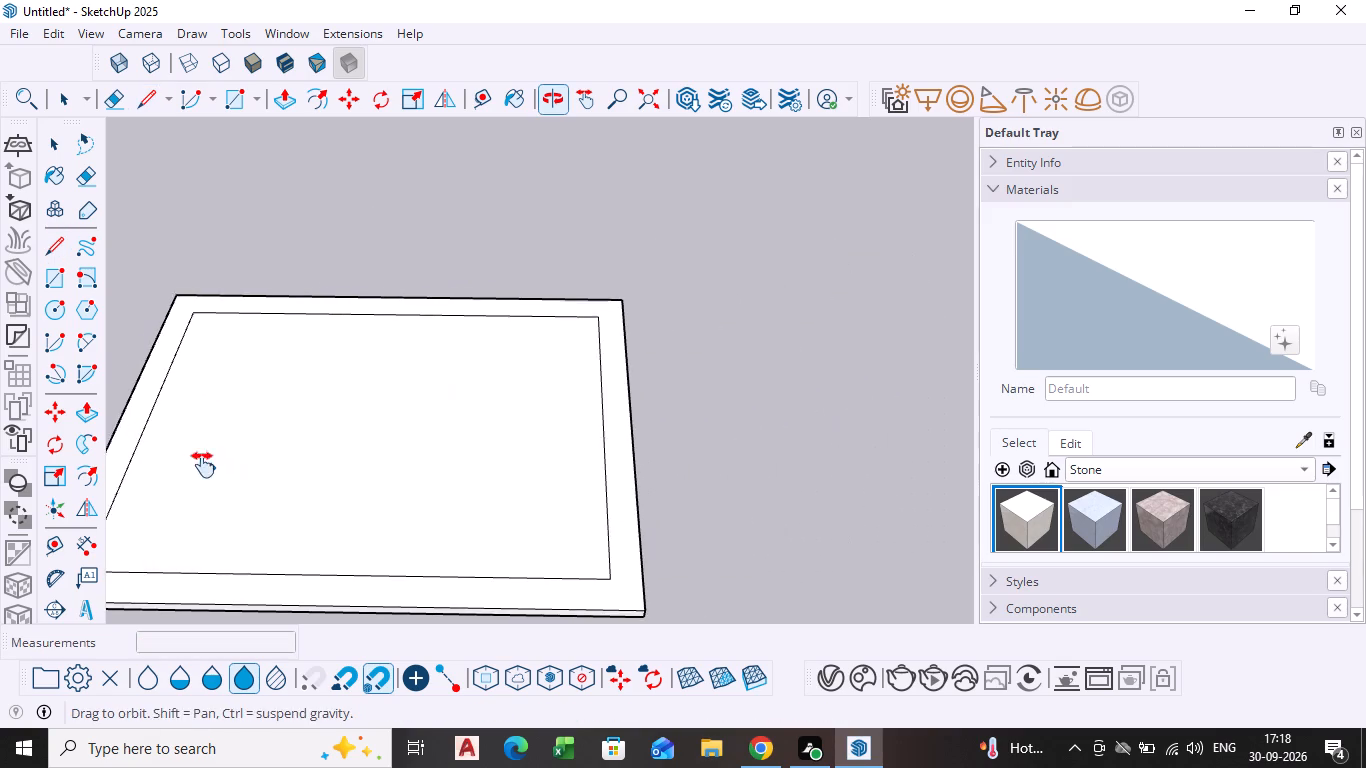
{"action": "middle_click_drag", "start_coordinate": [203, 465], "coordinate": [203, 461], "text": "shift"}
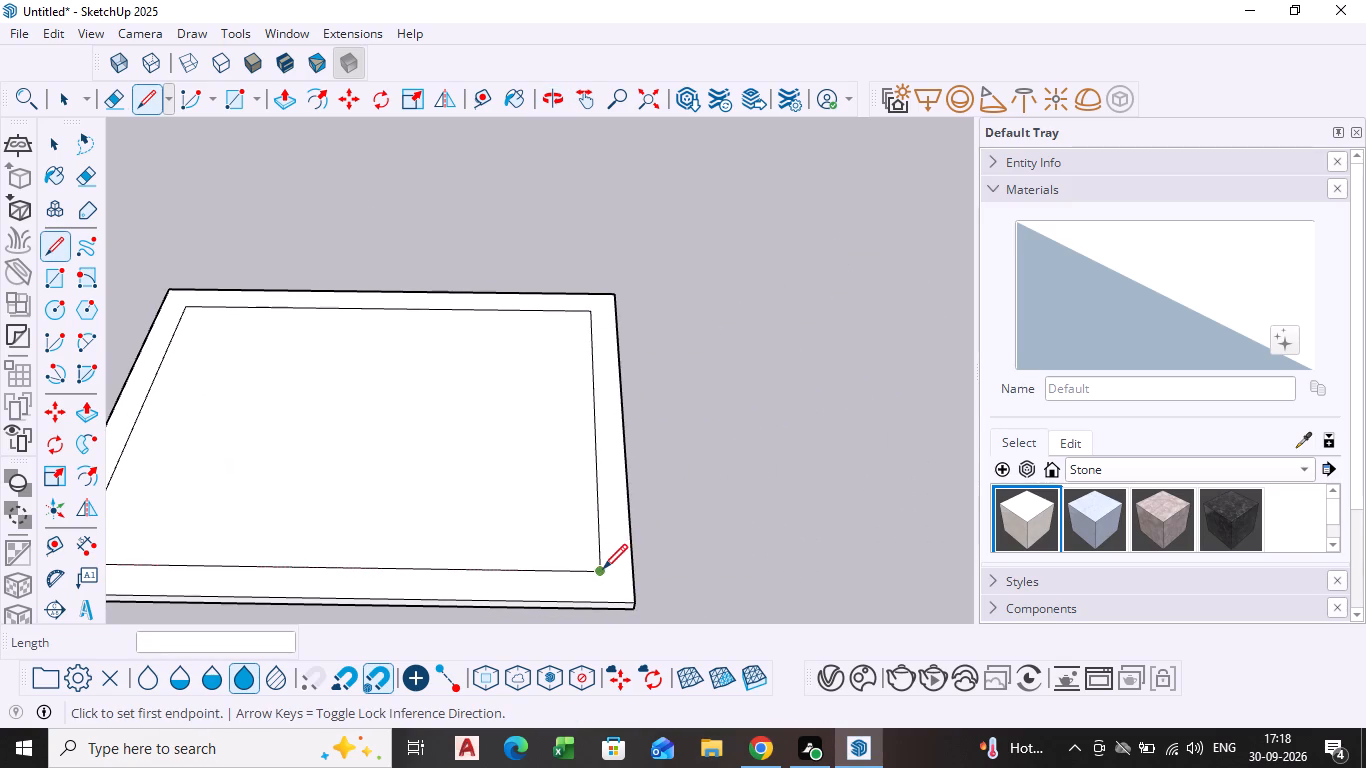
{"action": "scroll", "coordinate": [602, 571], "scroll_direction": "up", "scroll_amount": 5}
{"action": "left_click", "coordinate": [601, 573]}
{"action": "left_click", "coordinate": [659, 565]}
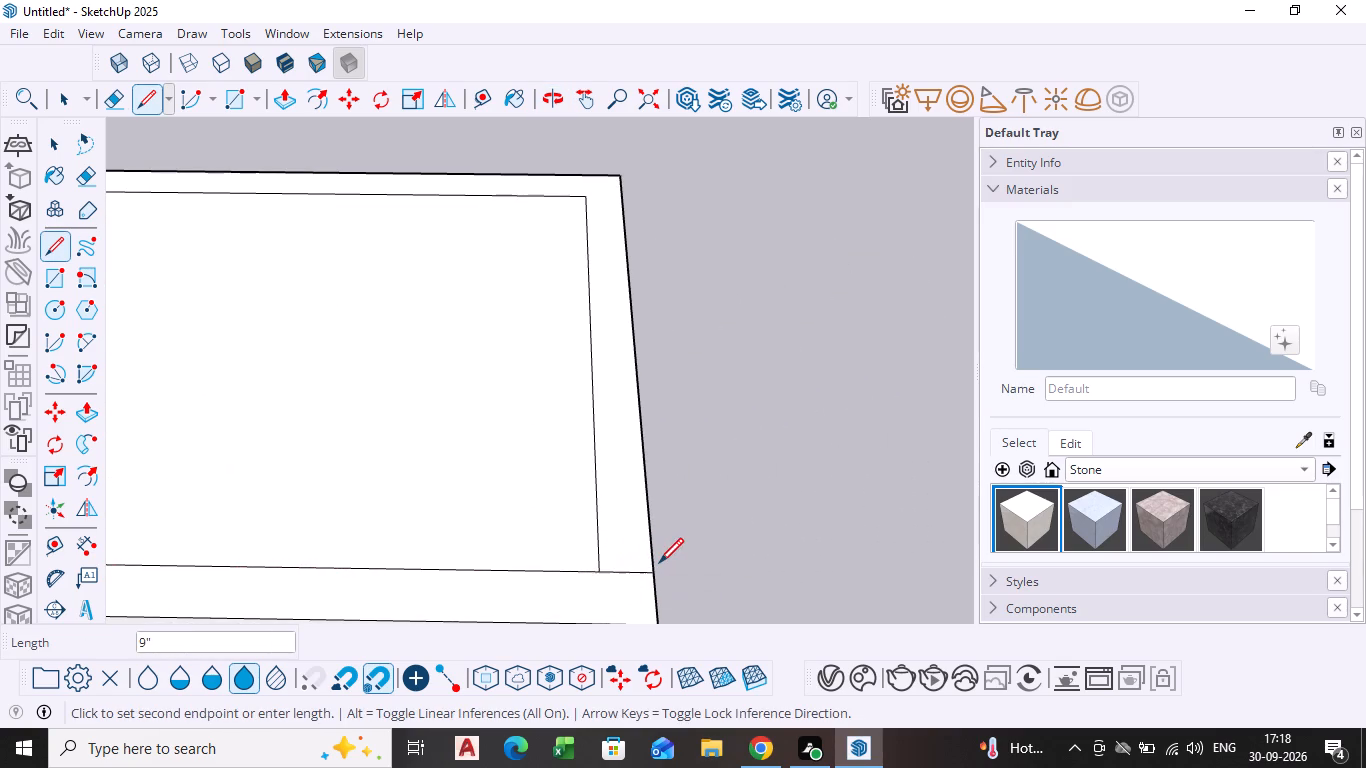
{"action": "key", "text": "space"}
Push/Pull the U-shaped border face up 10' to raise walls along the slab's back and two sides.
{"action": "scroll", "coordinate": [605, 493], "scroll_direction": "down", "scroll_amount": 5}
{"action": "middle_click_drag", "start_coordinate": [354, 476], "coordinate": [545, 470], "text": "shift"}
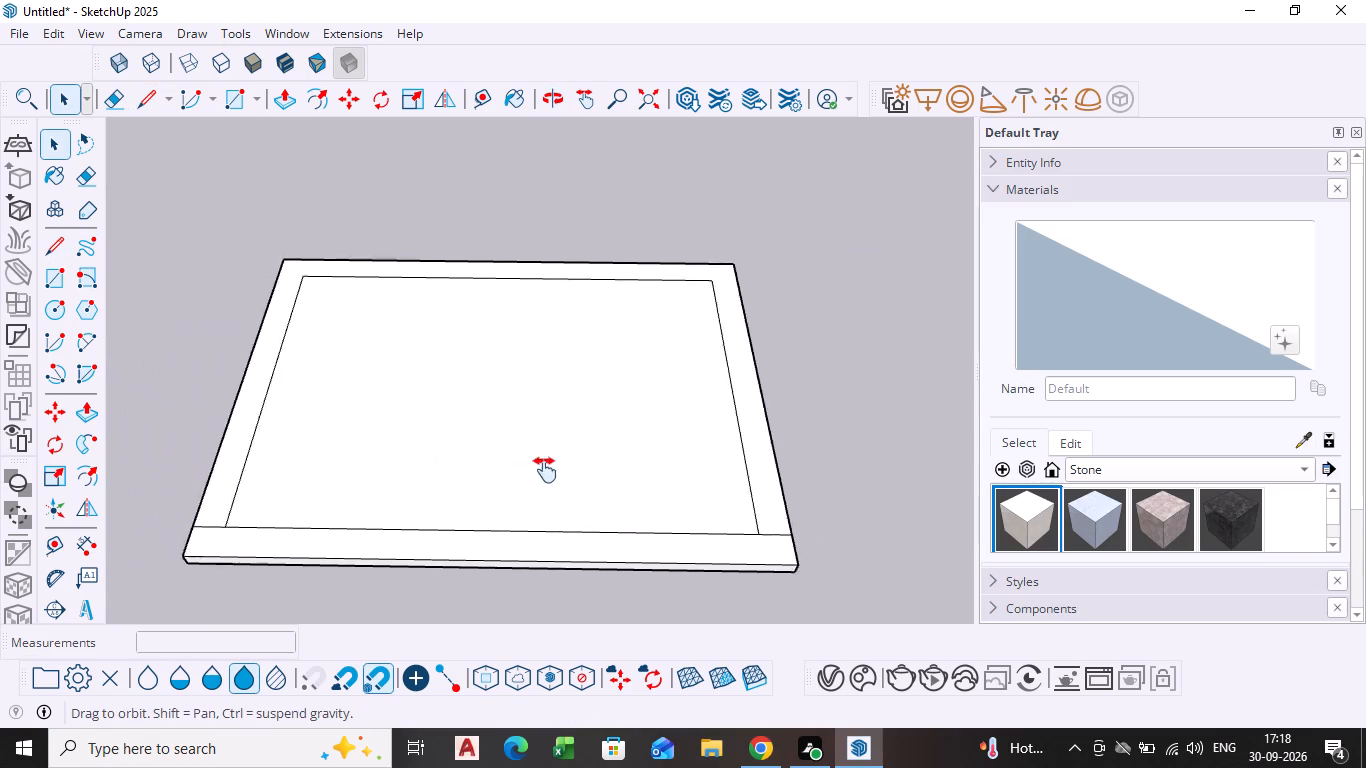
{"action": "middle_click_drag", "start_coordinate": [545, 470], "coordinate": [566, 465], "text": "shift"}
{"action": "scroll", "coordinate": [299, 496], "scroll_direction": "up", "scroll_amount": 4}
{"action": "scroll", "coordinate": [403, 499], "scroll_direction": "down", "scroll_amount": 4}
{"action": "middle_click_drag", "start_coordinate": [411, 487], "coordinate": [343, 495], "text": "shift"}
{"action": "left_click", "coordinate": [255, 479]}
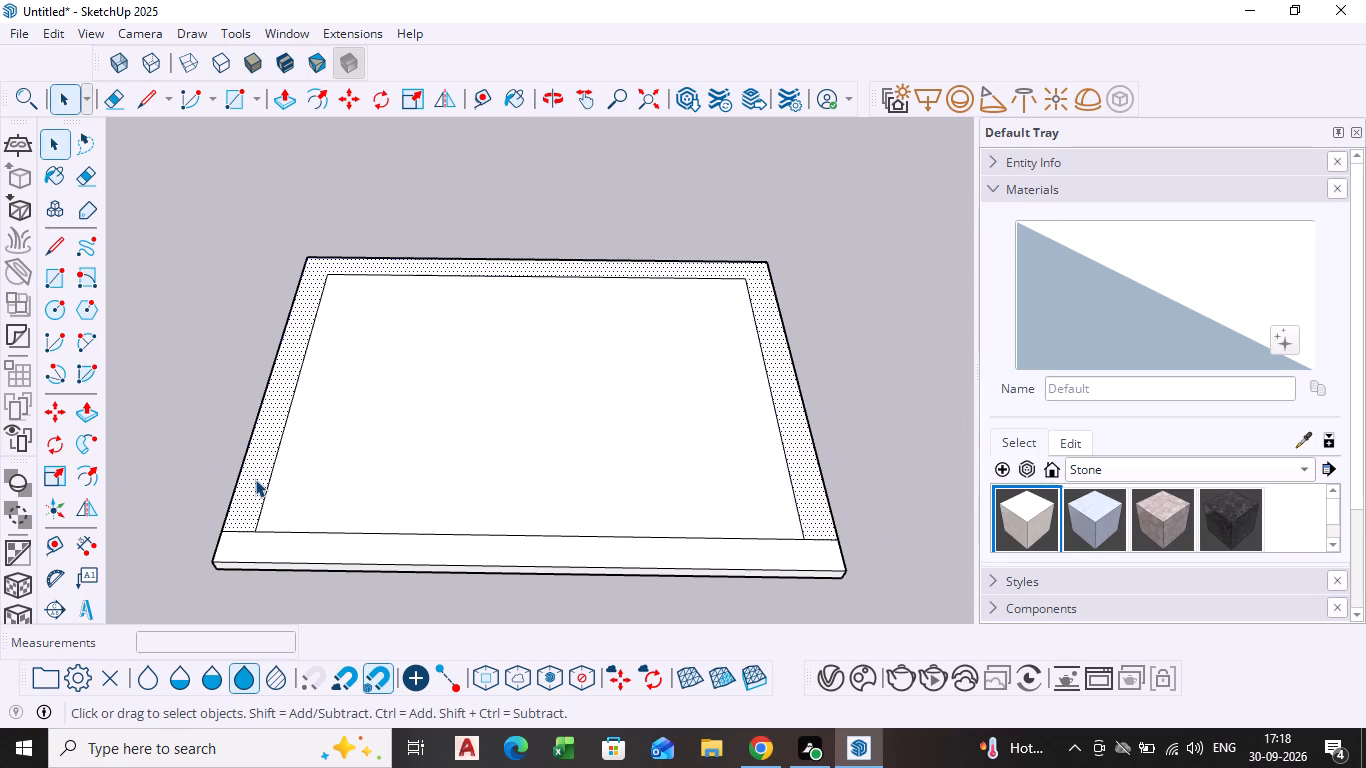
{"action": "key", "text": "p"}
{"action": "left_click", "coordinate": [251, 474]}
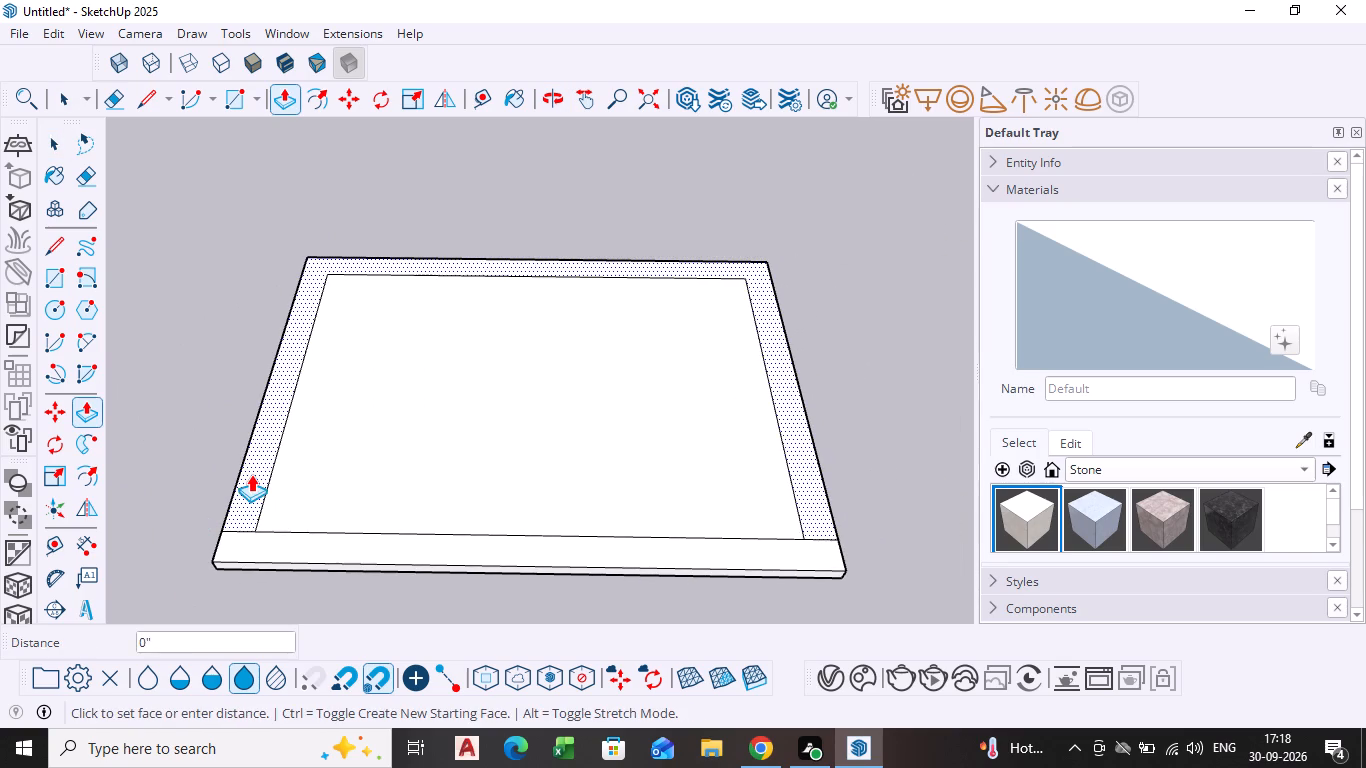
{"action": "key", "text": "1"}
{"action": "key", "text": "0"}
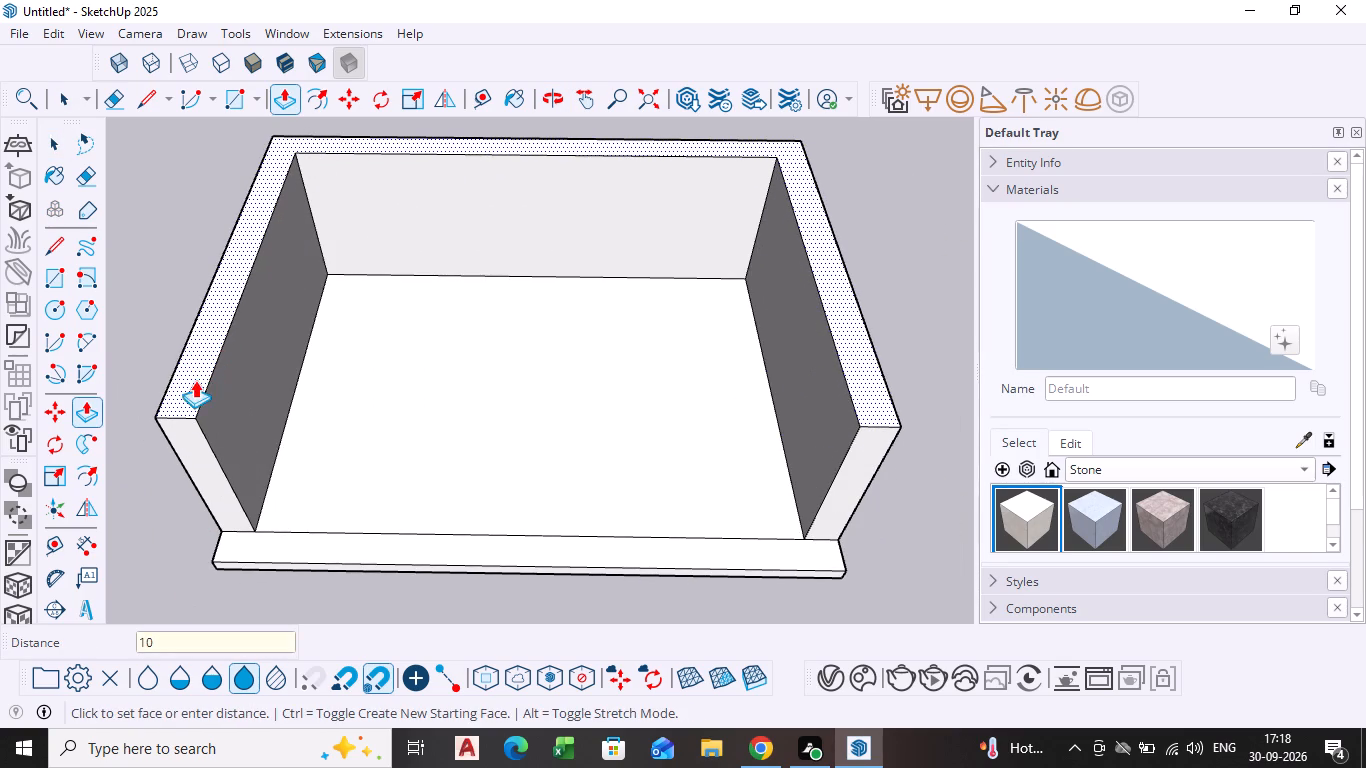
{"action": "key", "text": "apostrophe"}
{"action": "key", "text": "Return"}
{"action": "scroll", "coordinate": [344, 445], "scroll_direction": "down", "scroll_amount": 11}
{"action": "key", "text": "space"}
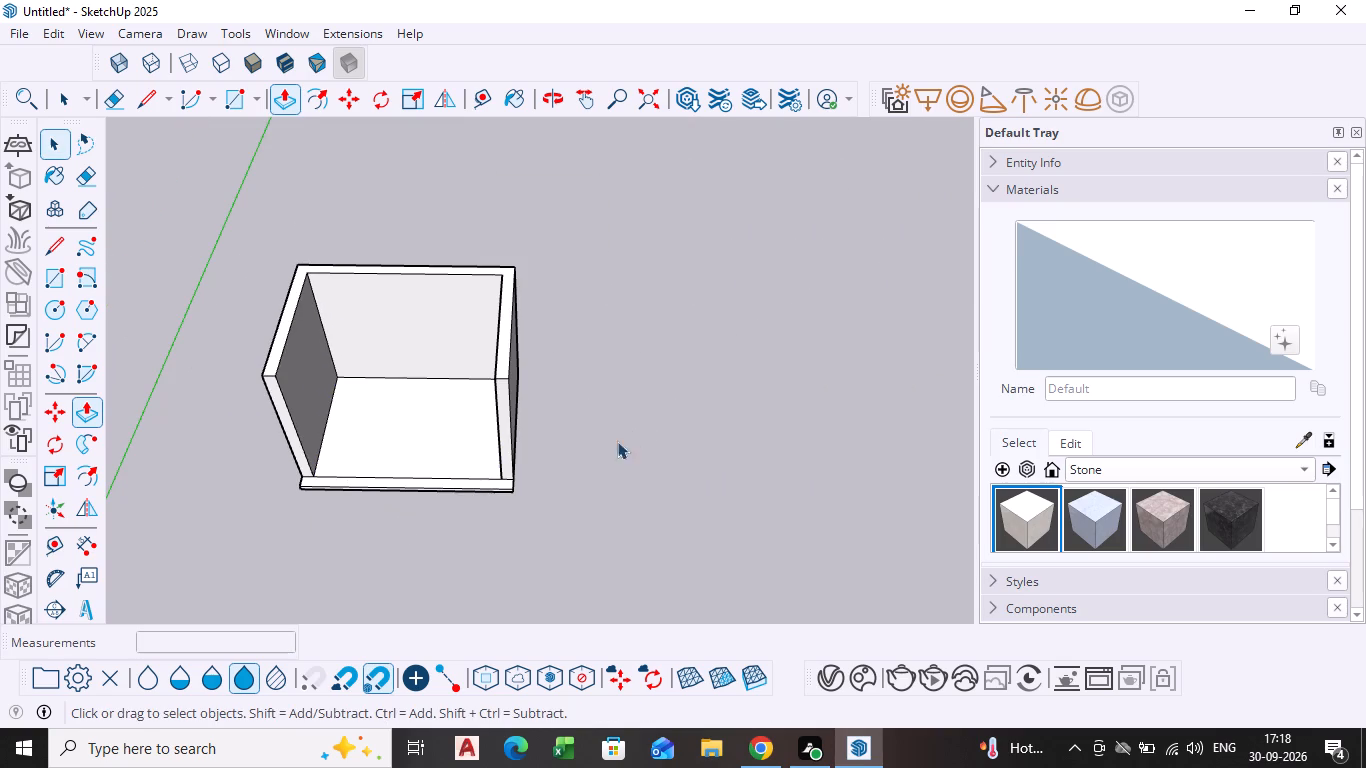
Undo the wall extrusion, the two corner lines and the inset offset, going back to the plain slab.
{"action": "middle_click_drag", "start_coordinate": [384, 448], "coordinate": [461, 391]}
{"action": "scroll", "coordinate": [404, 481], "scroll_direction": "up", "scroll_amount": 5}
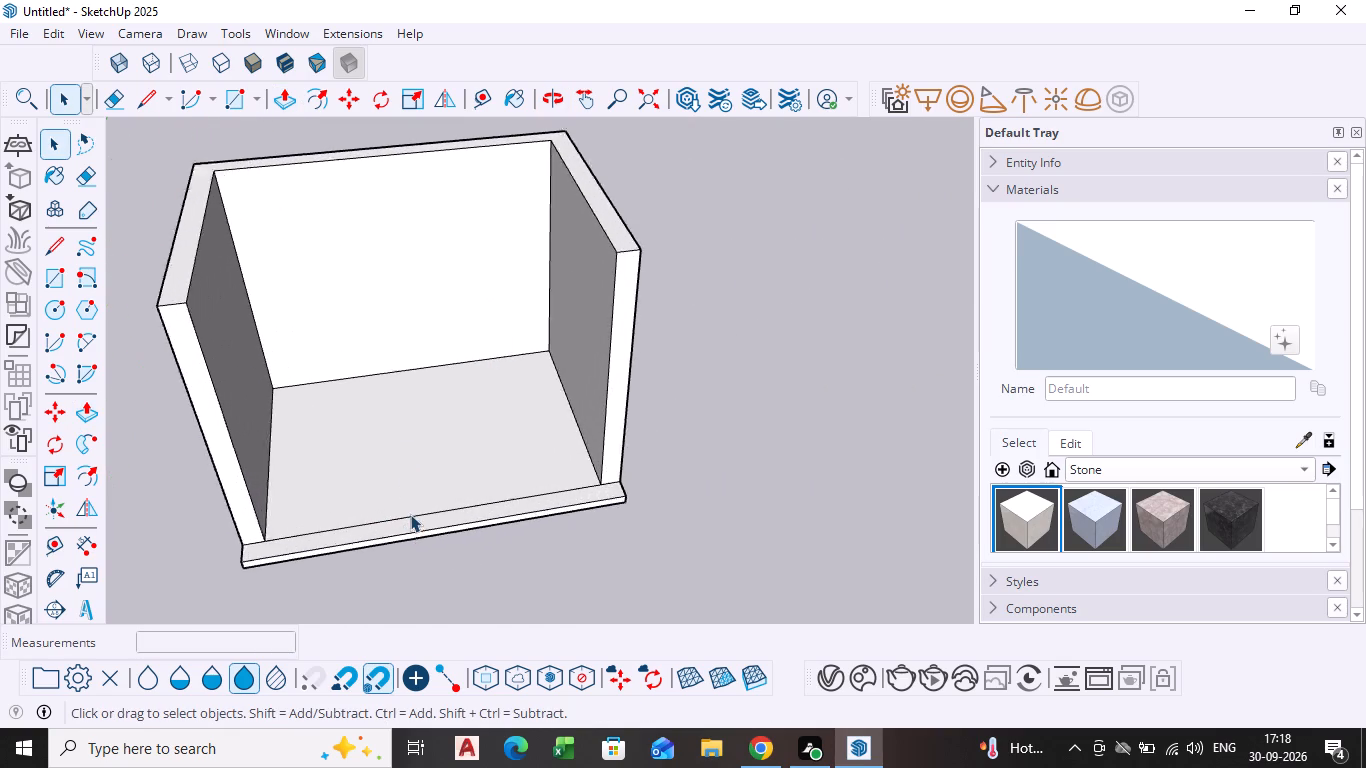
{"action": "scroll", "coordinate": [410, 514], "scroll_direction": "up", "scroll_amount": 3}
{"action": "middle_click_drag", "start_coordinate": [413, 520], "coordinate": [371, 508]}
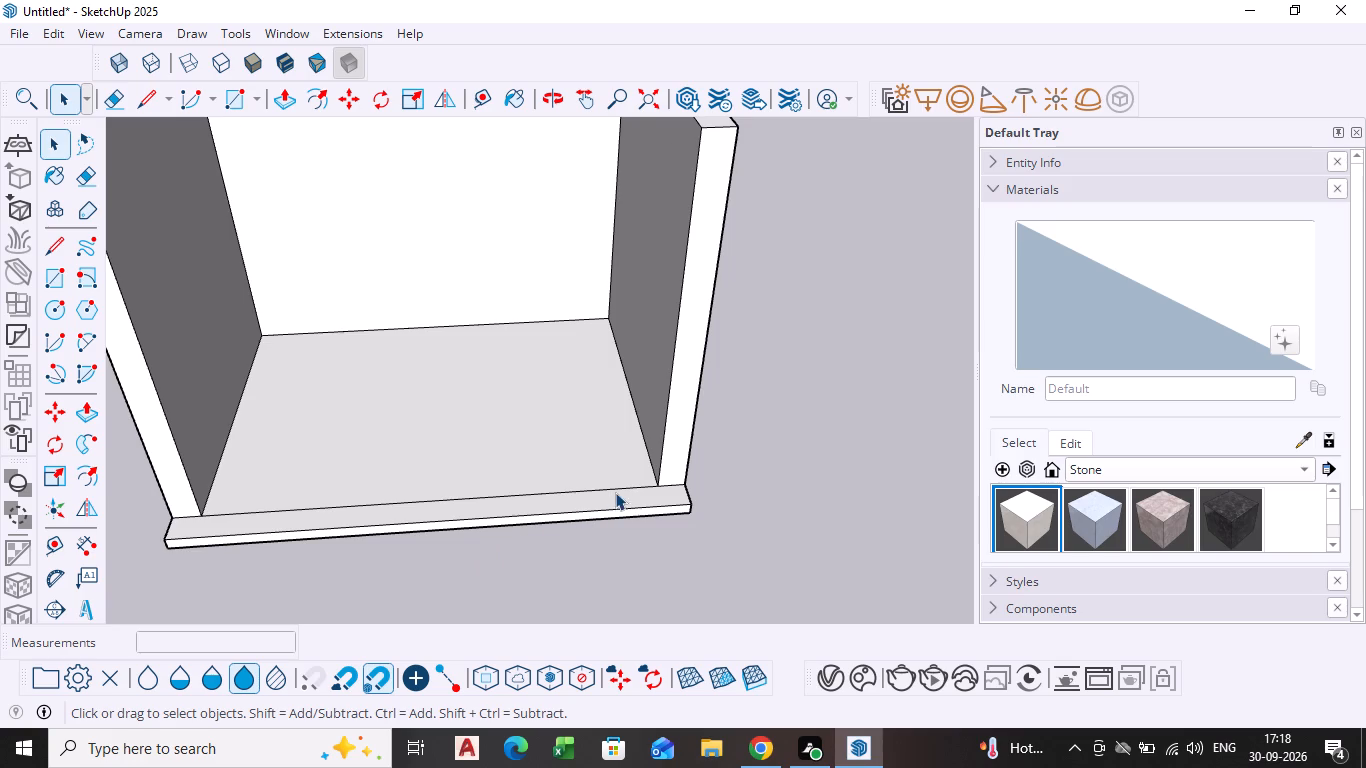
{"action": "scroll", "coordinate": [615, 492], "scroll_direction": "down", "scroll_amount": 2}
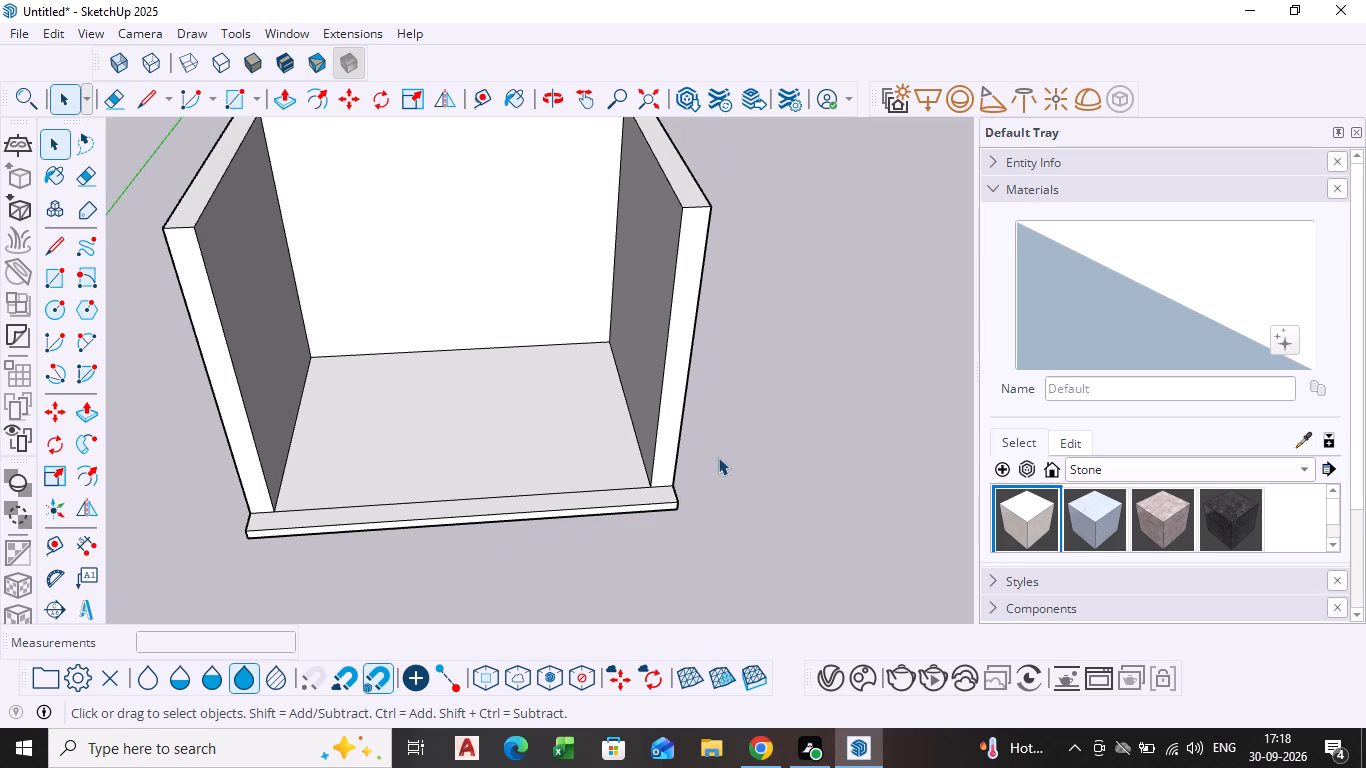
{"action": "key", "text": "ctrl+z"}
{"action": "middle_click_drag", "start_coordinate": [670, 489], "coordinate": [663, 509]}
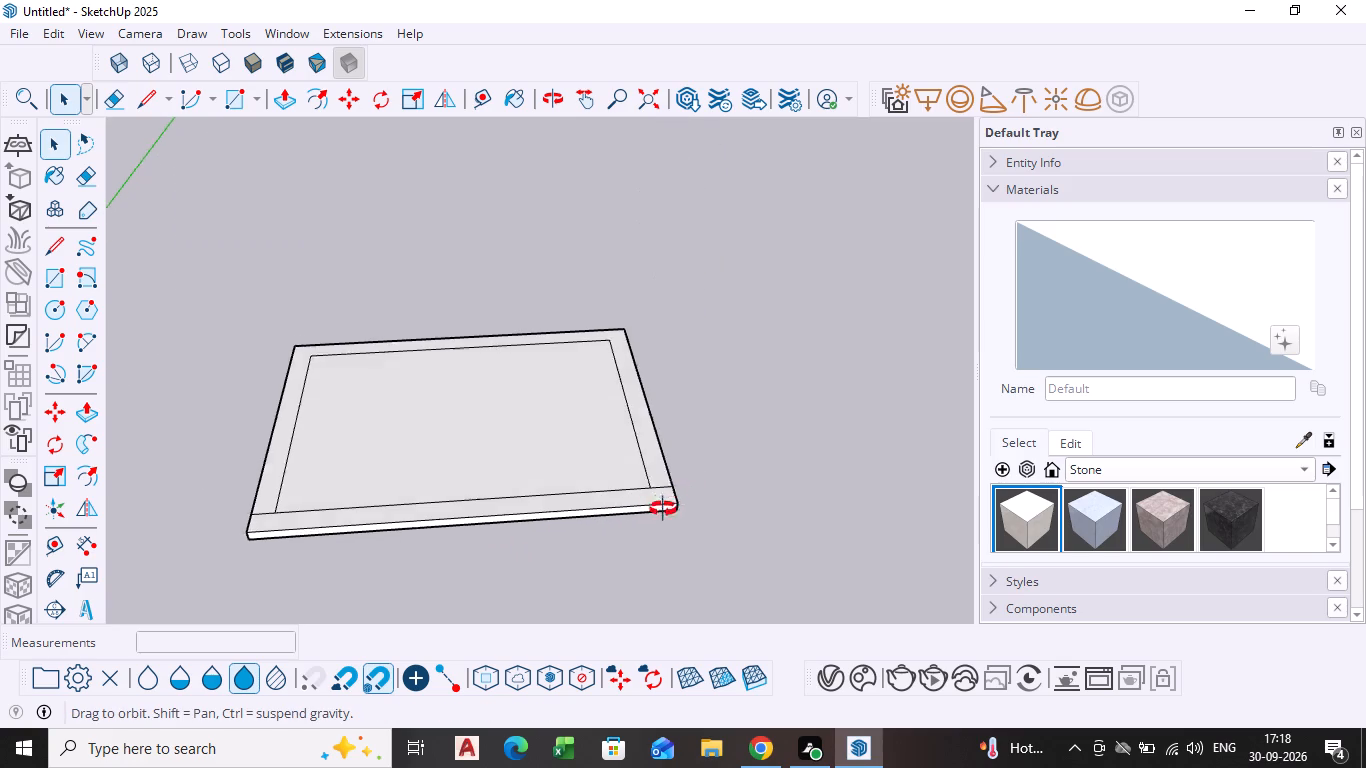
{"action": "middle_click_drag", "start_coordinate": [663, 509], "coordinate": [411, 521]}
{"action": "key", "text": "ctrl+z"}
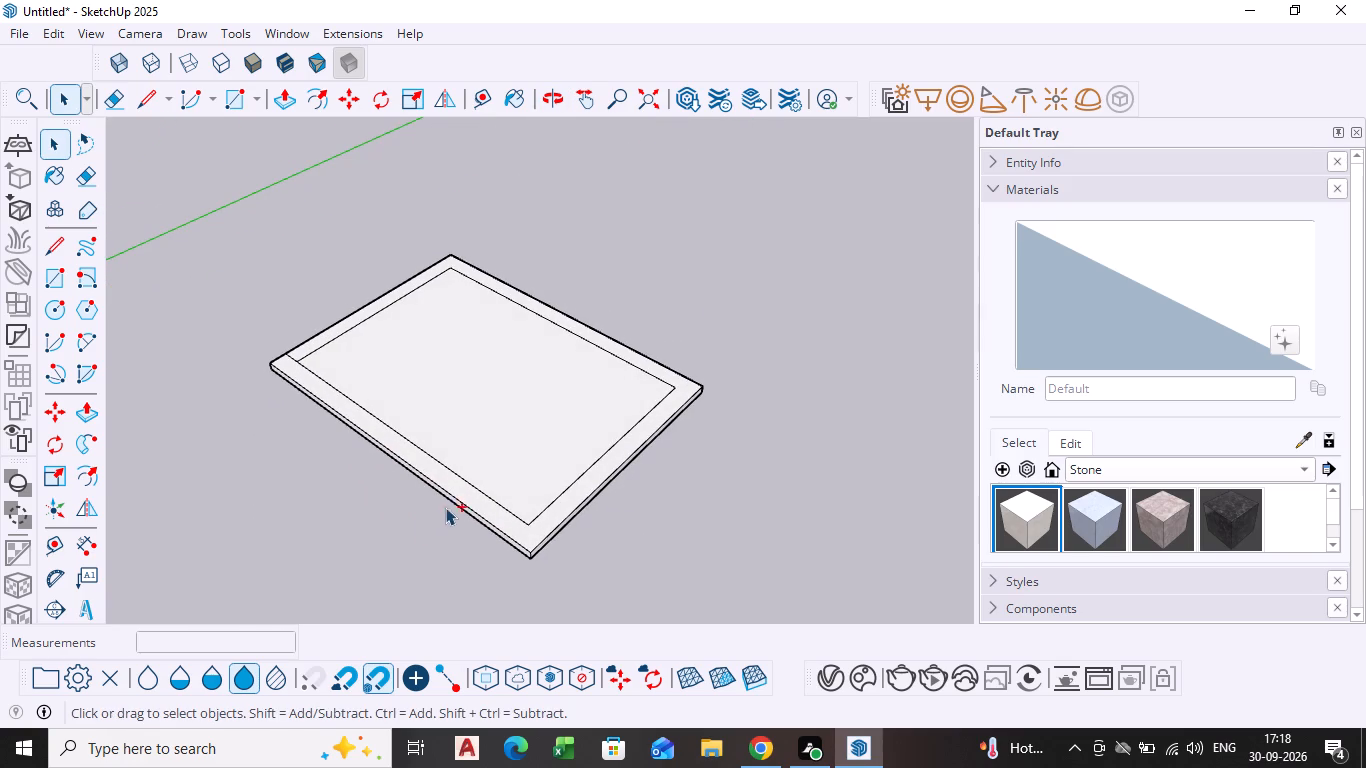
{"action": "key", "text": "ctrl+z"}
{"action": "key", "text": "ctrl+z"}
Push/Pull the slab's short end face outward about 6' to lengthen the slab.
{"action": "middle_click_drag", "start_coordinate": [591, 484], "coordinate": [644, 479]}
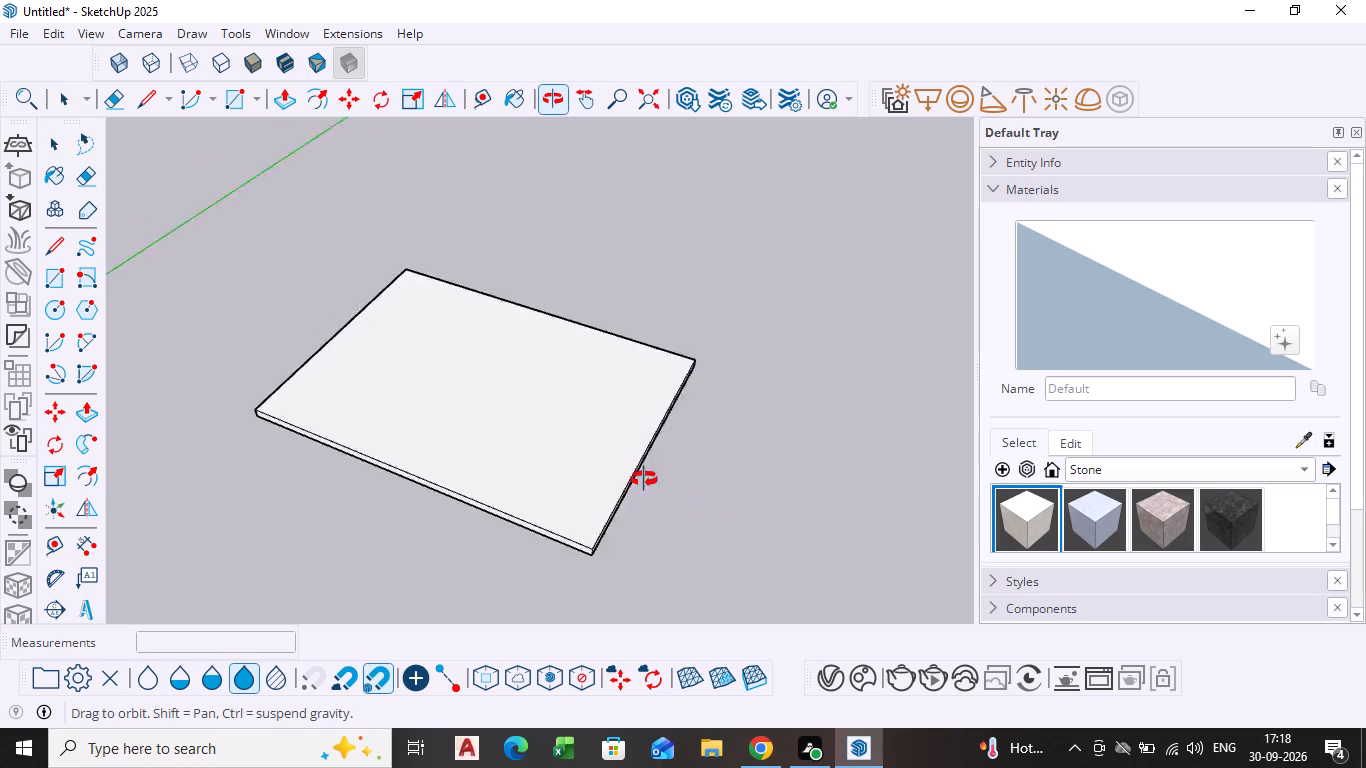
{"action": "middle_click_drag", "start_coordinate": [644, 479], "coordinate": [571, 413]}
{"action": "scroll", "coordinate": [546, 478], "scroll_direction": "up", "scroll_amount": 5}
{"action": "left_click", "coordinate": [551, 505]}
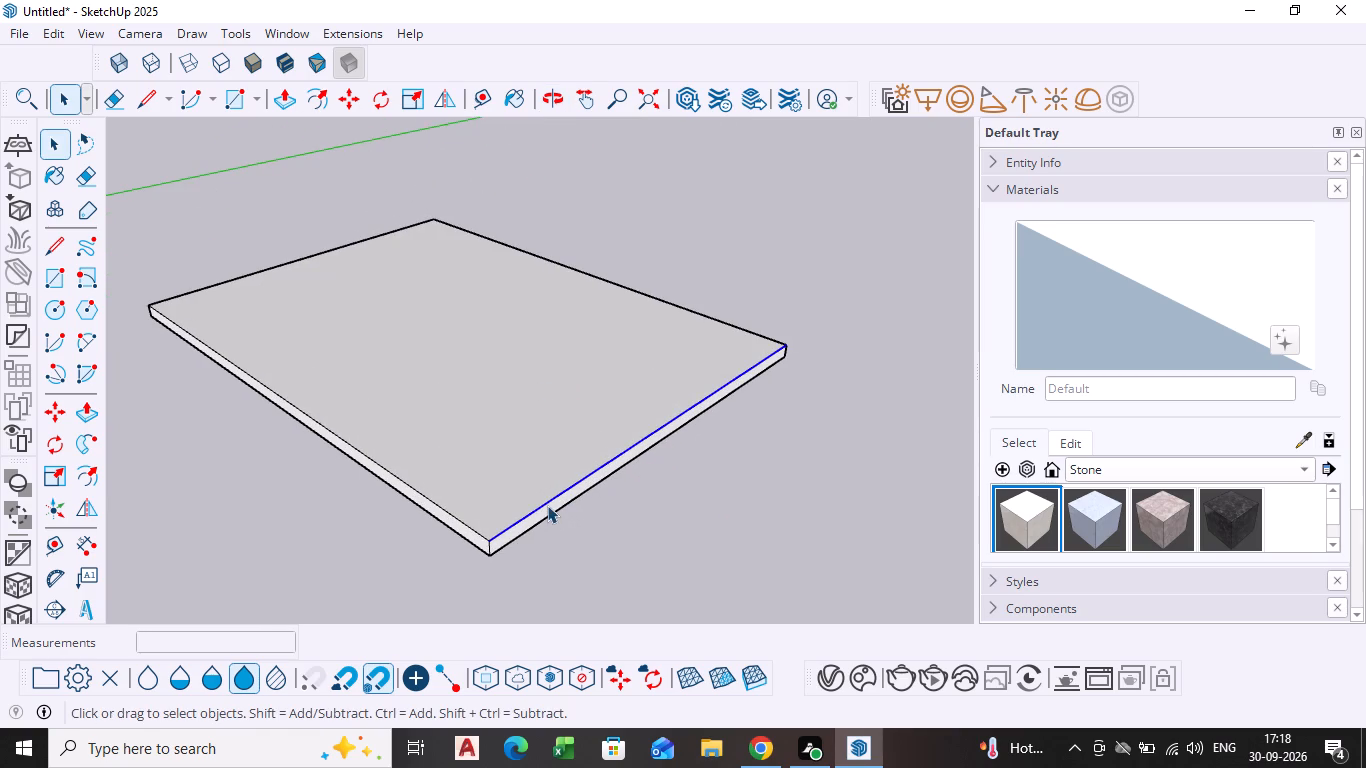
{"action": "double_click", "coordinate": [547, 511]}
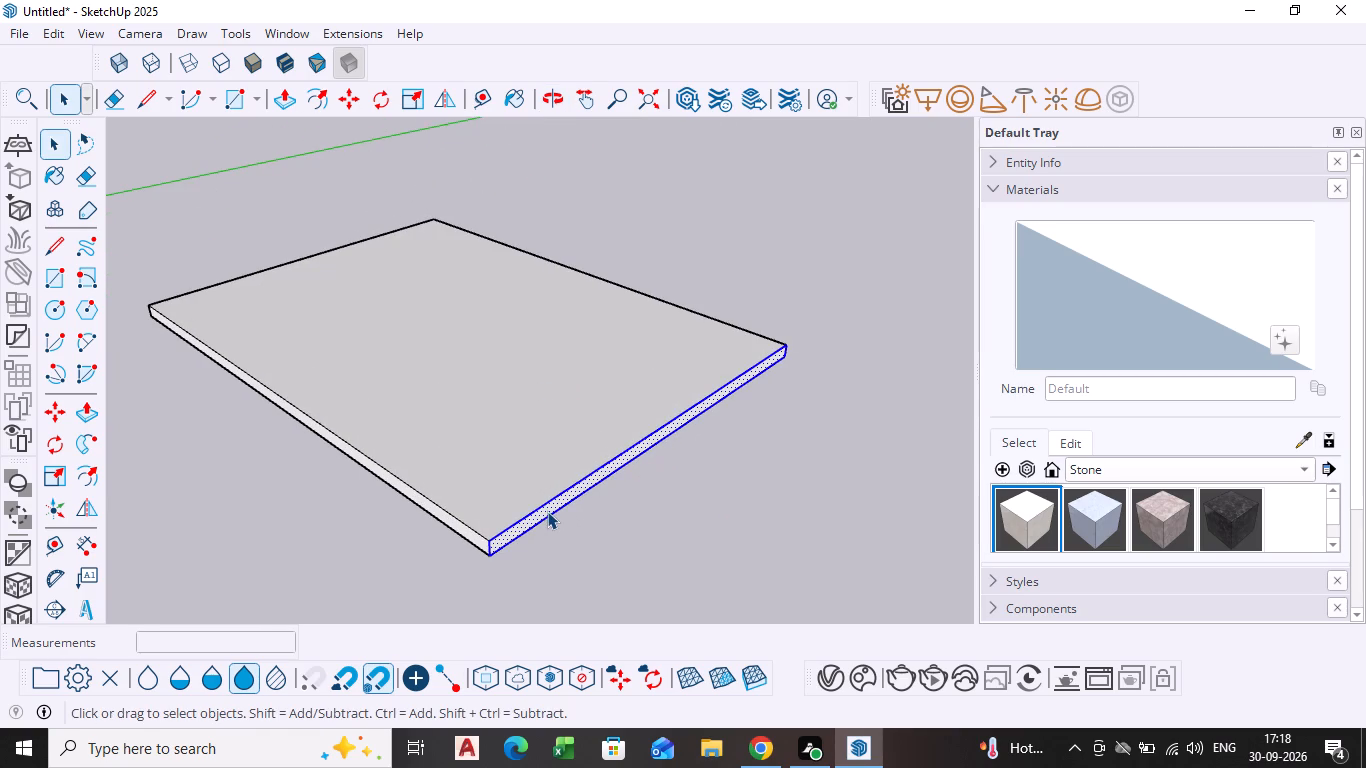
{"action": "key", "text": "p"}
{"action": "left_click", "coordinate": [546, 500]}
{"action": "scroll", "coordinate": [783, 482], "scroll_direction": "down", "scroll_amount": 7}
{"action": "middle_click_drag", "start_coordinate": [735, 497], "coordinate": [895, 528]}
{"action": "scroll", "coordinate": [805, 534], "scroll_direction": "down", "scroll_amount": 1}
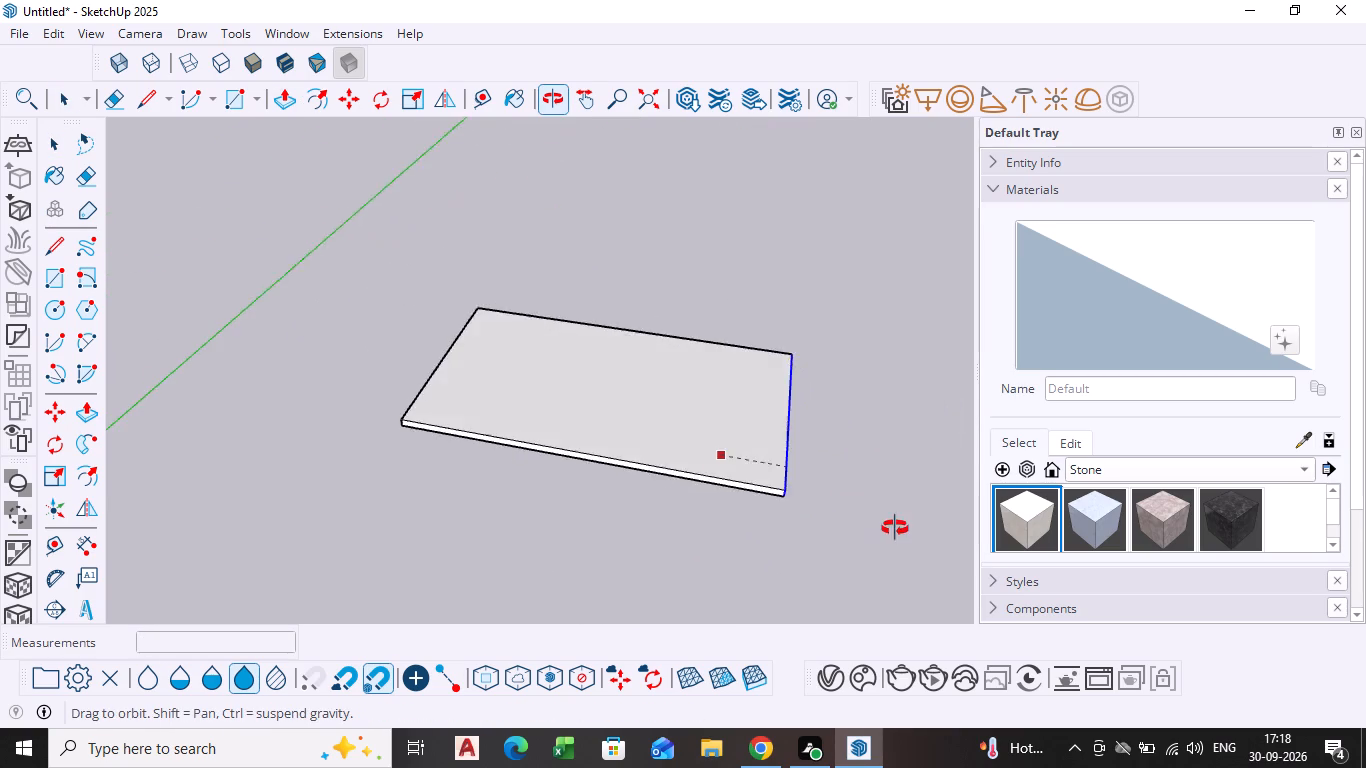
{"action": "middle_click_drag", "start_coordinate": [895, 528], "coordinate": [930, 526]}
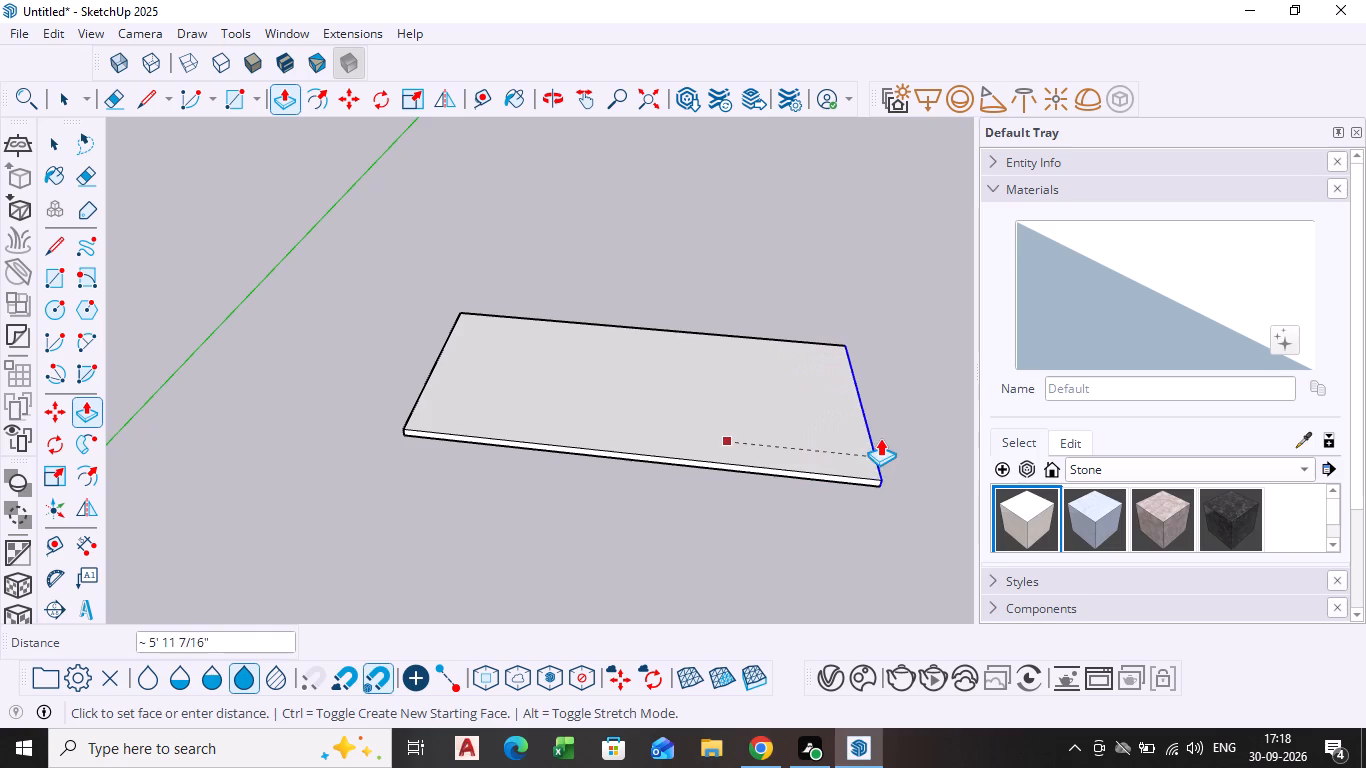
{"action": "left_click", "coordinate": [902, 426]}
{"action": "key", "text": "space"}
Push/Pull the slab's long front side face outward about 4' 4" to deepen the slab.
{"action": "scroll", "coordinate": [606, 492], "scroll_direction": "up", "scroll_amount": 4}
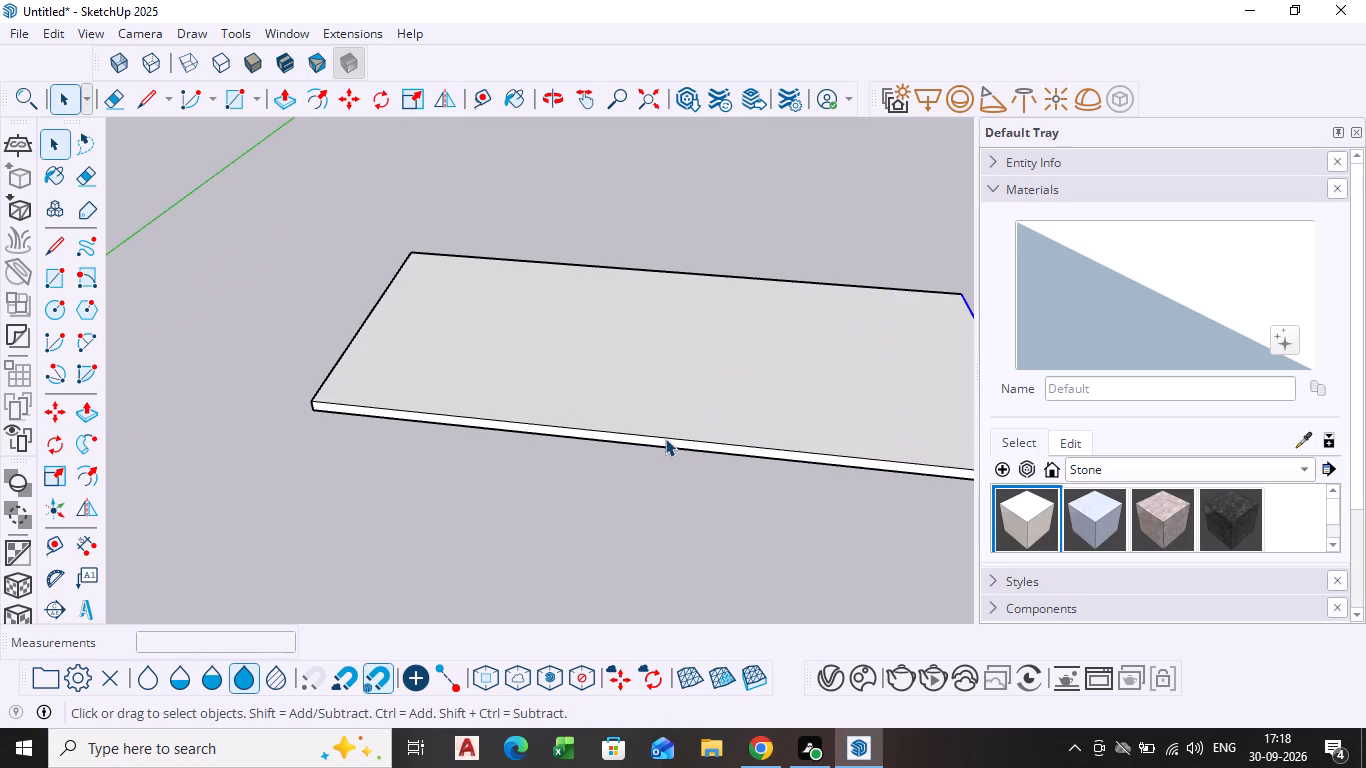
{"action": "left_click", "coordinate": [662, 438]}
{"action": "left_click", "coordinate": [657, 438]}
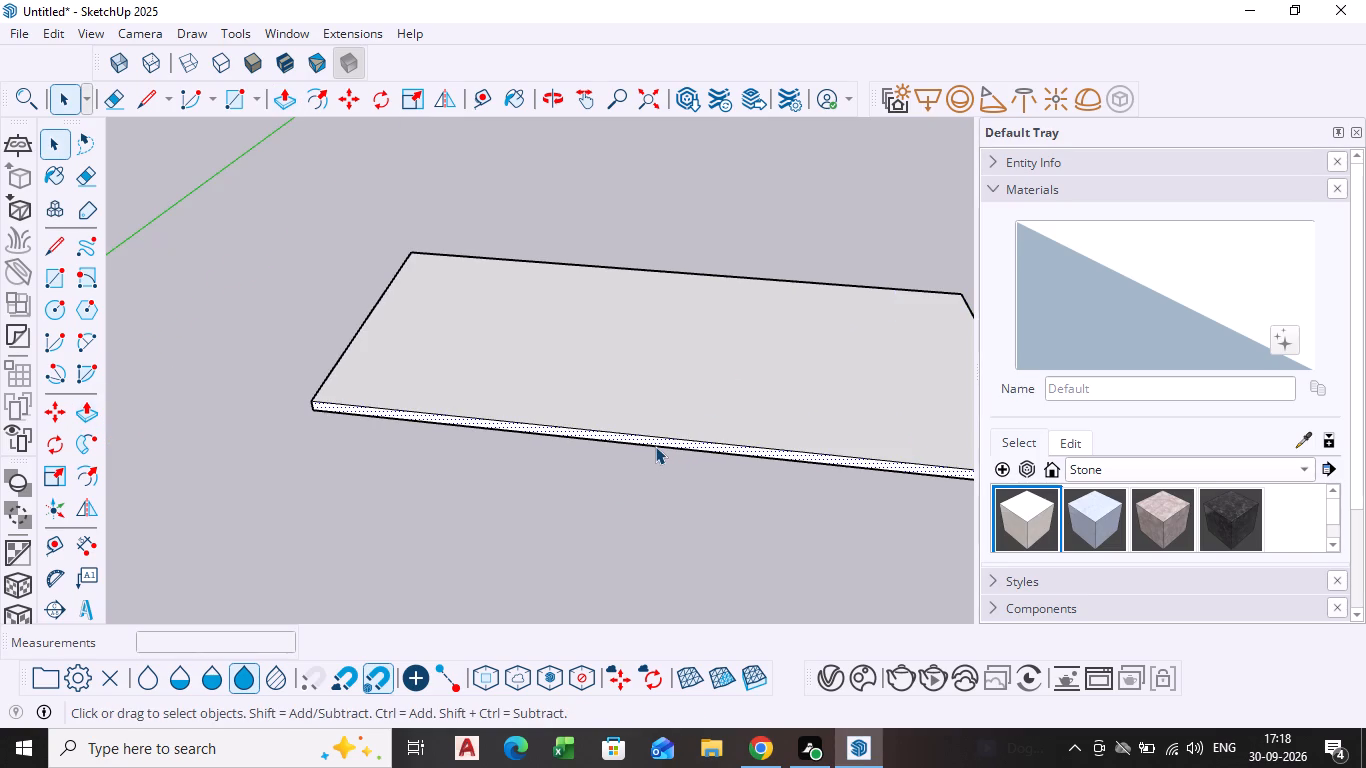
{"action": "key", "text": "p"}
{"action": "left_click", "coordinate": [655, 446]}
{"action": "middle_click_drag", "start_coordinate": [650, 449], "coordinate": [611, 433]}
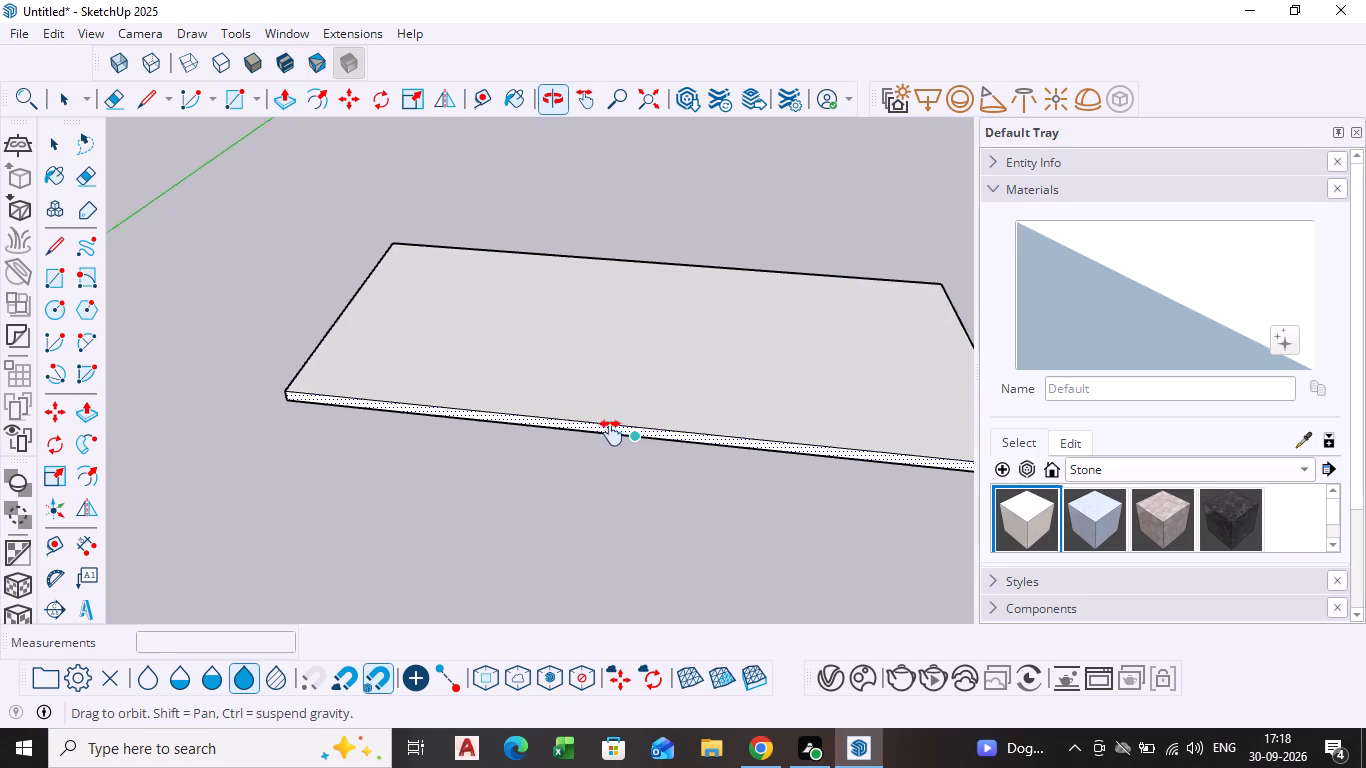
{"action": "middle_click_drag", "start_coordinate": [611, 433], "coordinate": [490, 399]}
{"action": "left_click_drag", "start_coordinate": [489, 384], "coordinate": [455, 497]}
{"action": "scroll", "coordinate": [459, 485], "scroll_direction": "down", "scroll_amount": 5}
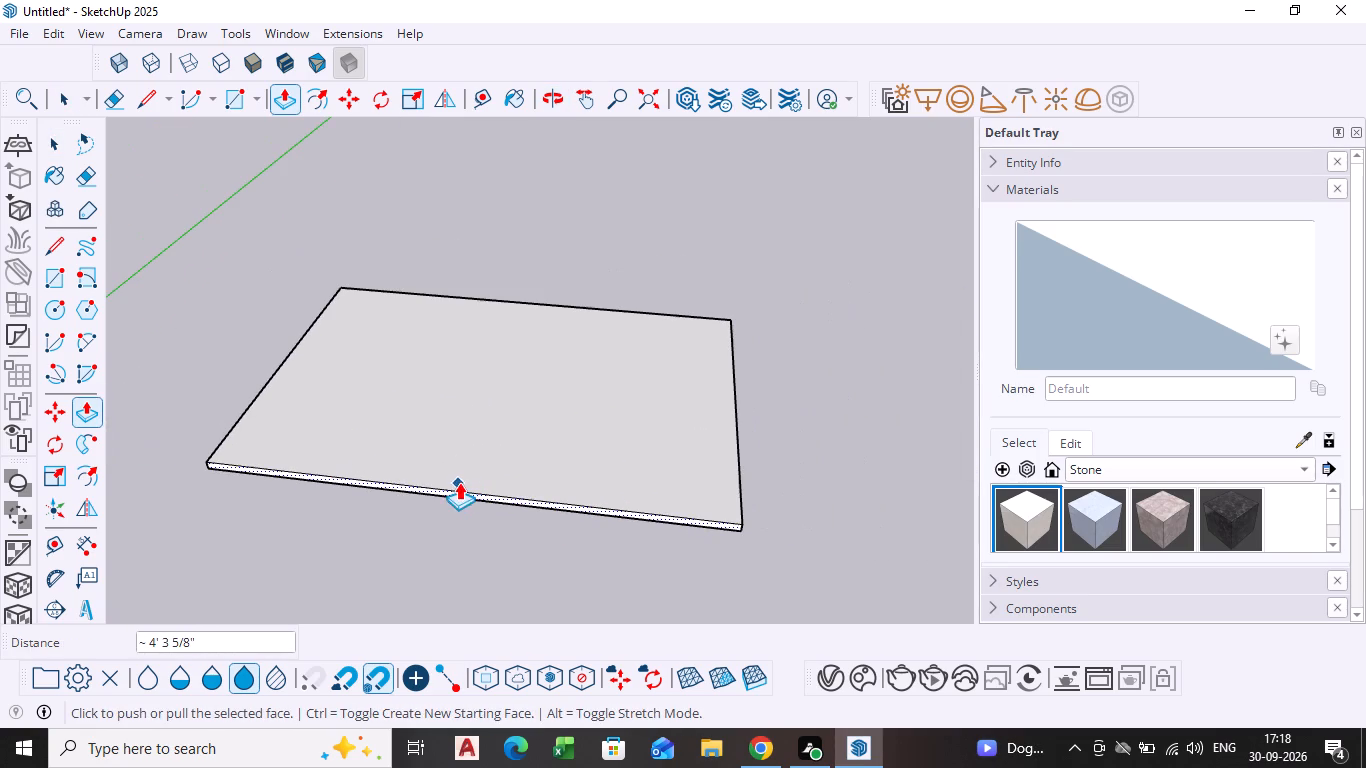
{"action": "left_click", "coordinate": [446, 496]}
{"action": "key", "text": "space"}
Offset the outline of the enlarged slab's top face inward by 9 inches.
{"action": "middle_click_drag", "start_coordinate": [773, 470], "coordinate": [890, 529]}
{"action": "scroll", "coordinate": [782, 521], "scroll_direction": "down", "scroll_amount": 1}
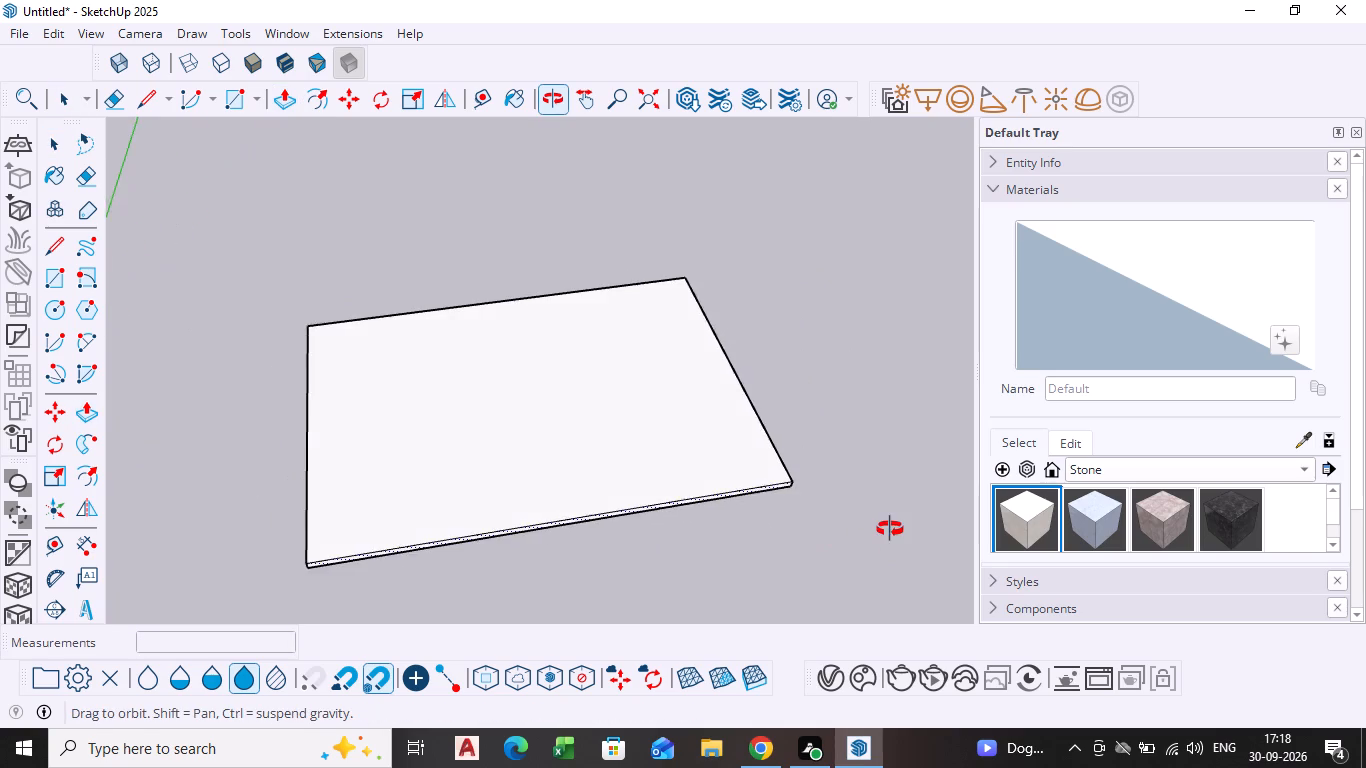
{"action": "middle_click_drag", "start_coordinate": [890, 529], "coordinate": [879, 529]}
{"action": "left_click", "coordinate": [805, 418]}
{"action": "key", "text": "space"}
{"action": "left_click", "coordinate": [497, 435]}
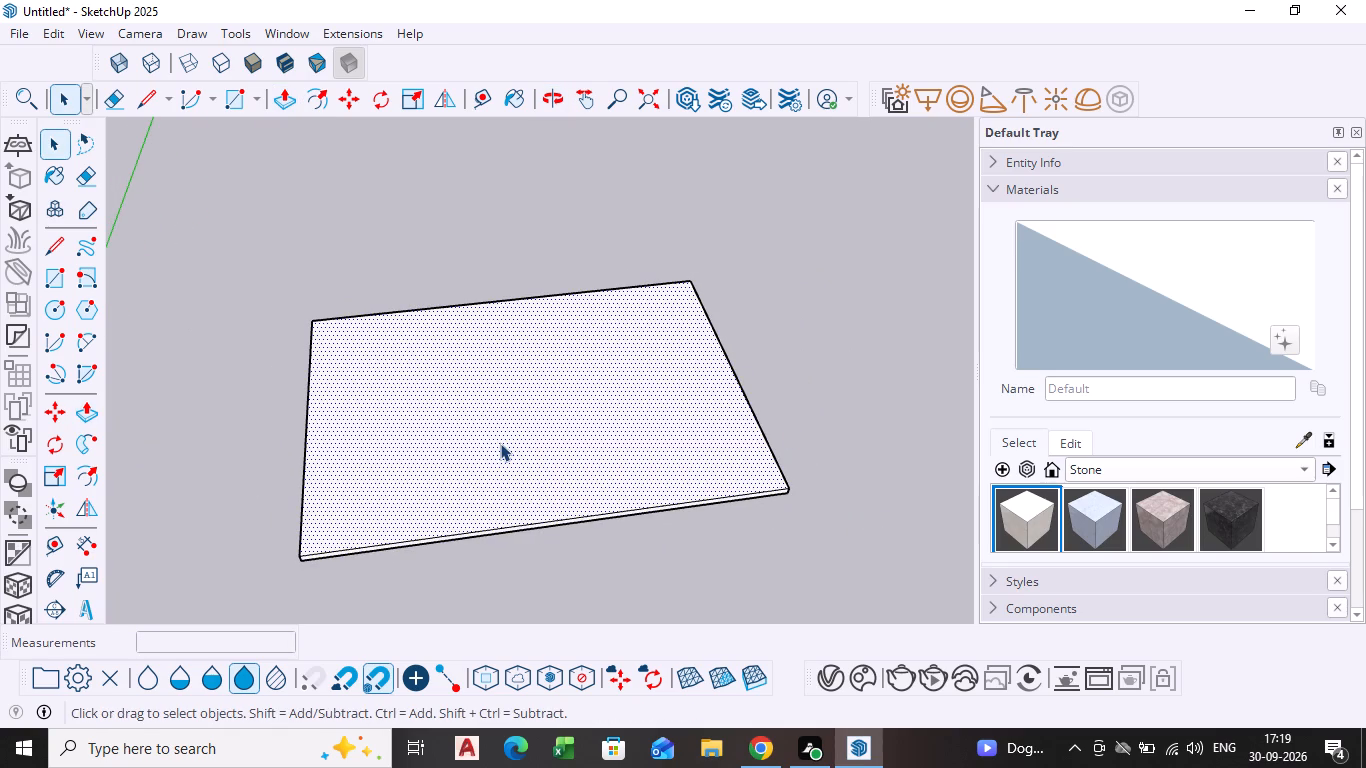
{"action": "key", "text": "o"}
{"action": "left_click", "coordinate": [500, 451]}
{"action": "key", "text": "space"}
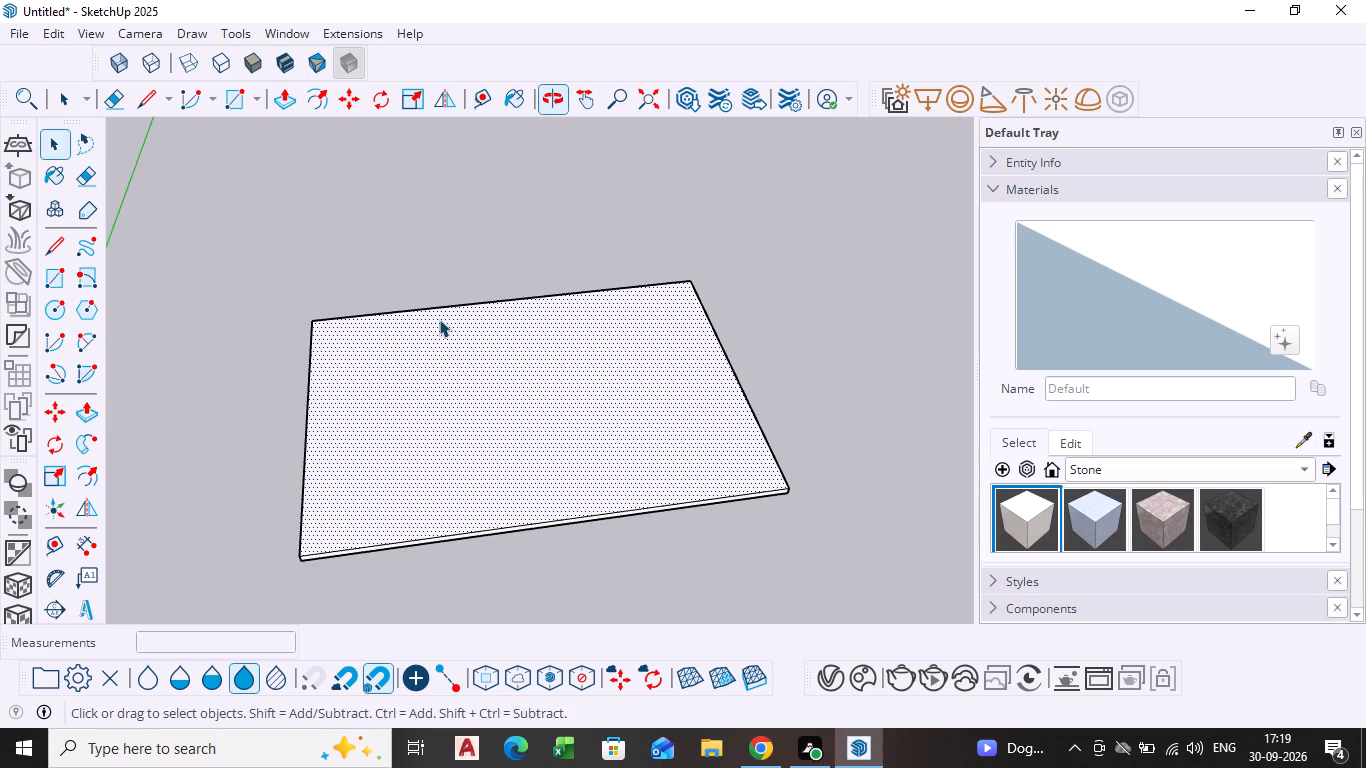
{"action": "left_click", "coordinate": [96, 464]}
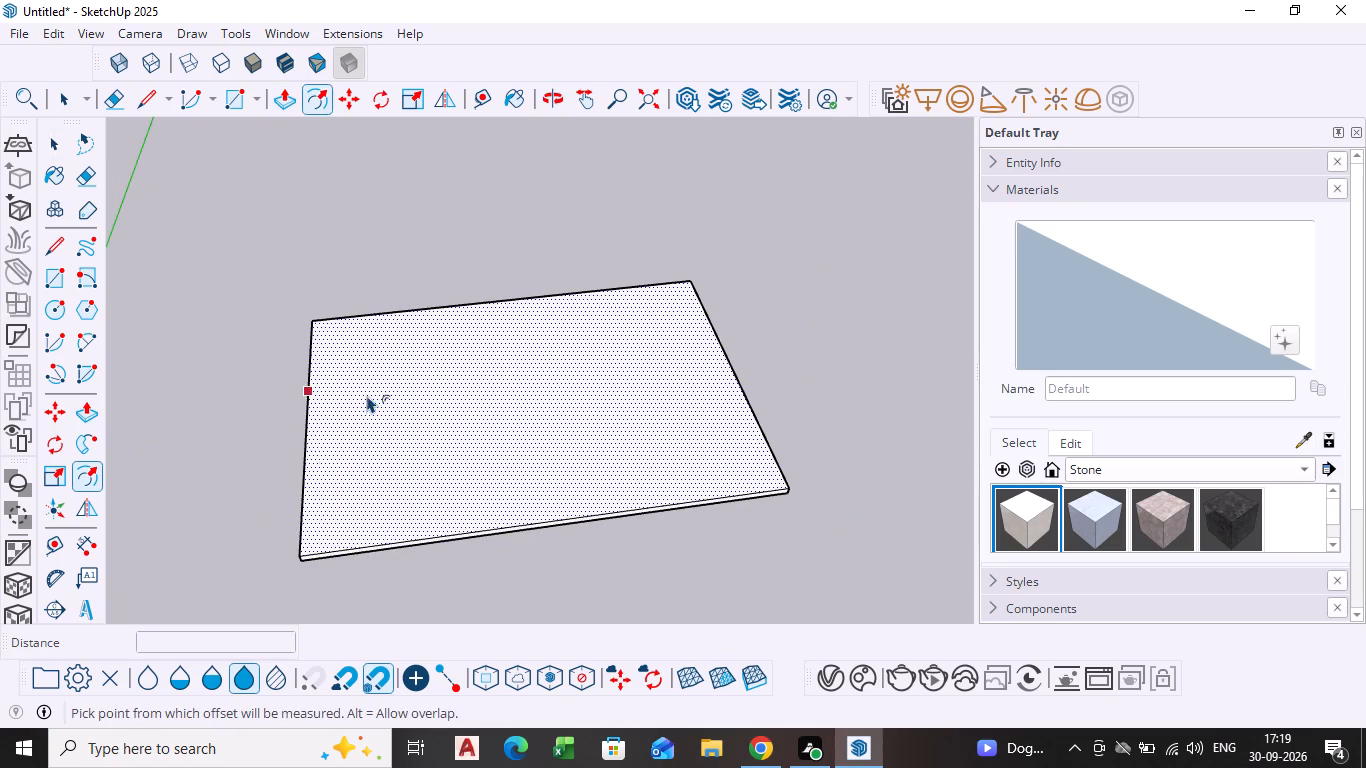
{"action": "left_click", "coordinate": [339, 434]}
{"action": "key", "text": "9"}
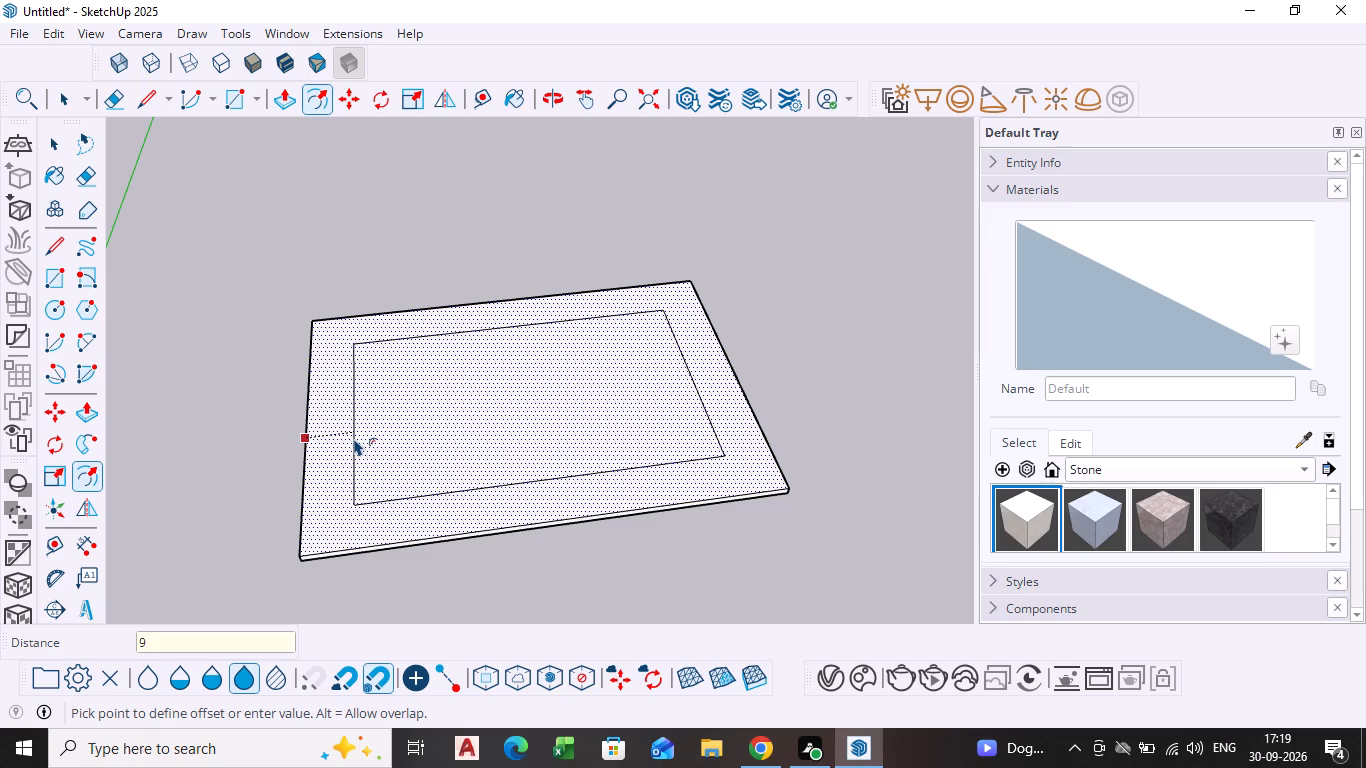
{"action": "key", "text": "Return"}
{"action": "key", "text": "space"}
{"action": "left_click", "coordinate": [806, 361]}
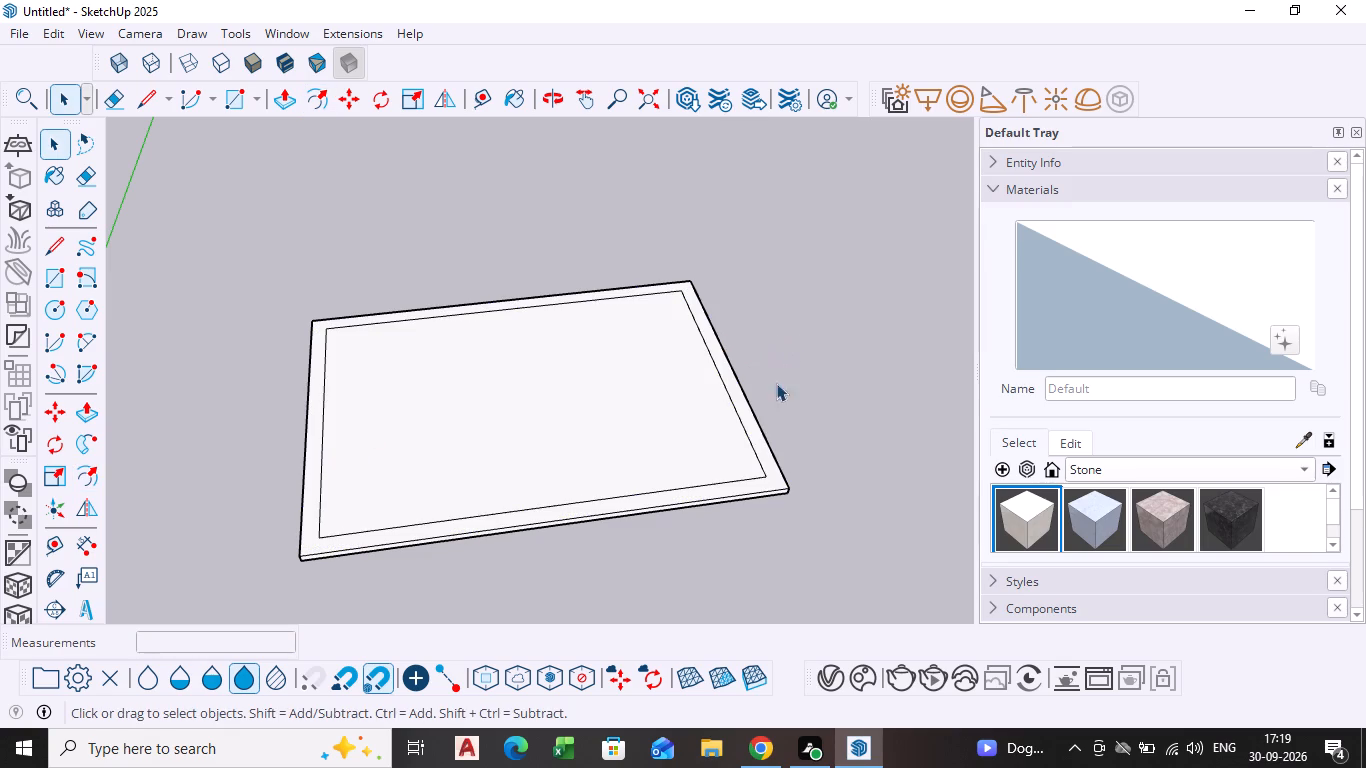
Draw a 9-inch line from each front corner of the inset rectangle straight across to the slab's adjacent side edge.
{"action": "key", "text": "l"}
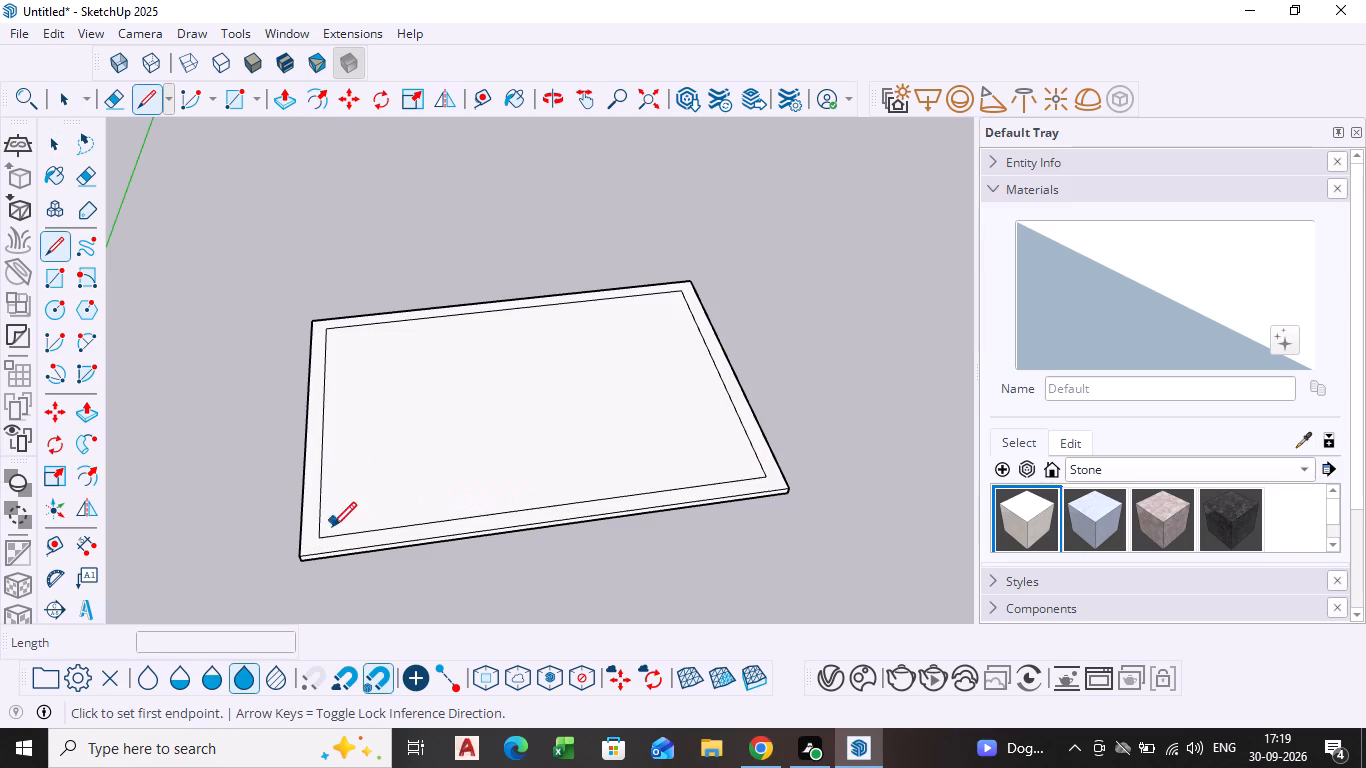
{"action": "left_click", "coordinate": [316, 537]}
{"action": "left_click", "coordinate": [299, 537]}
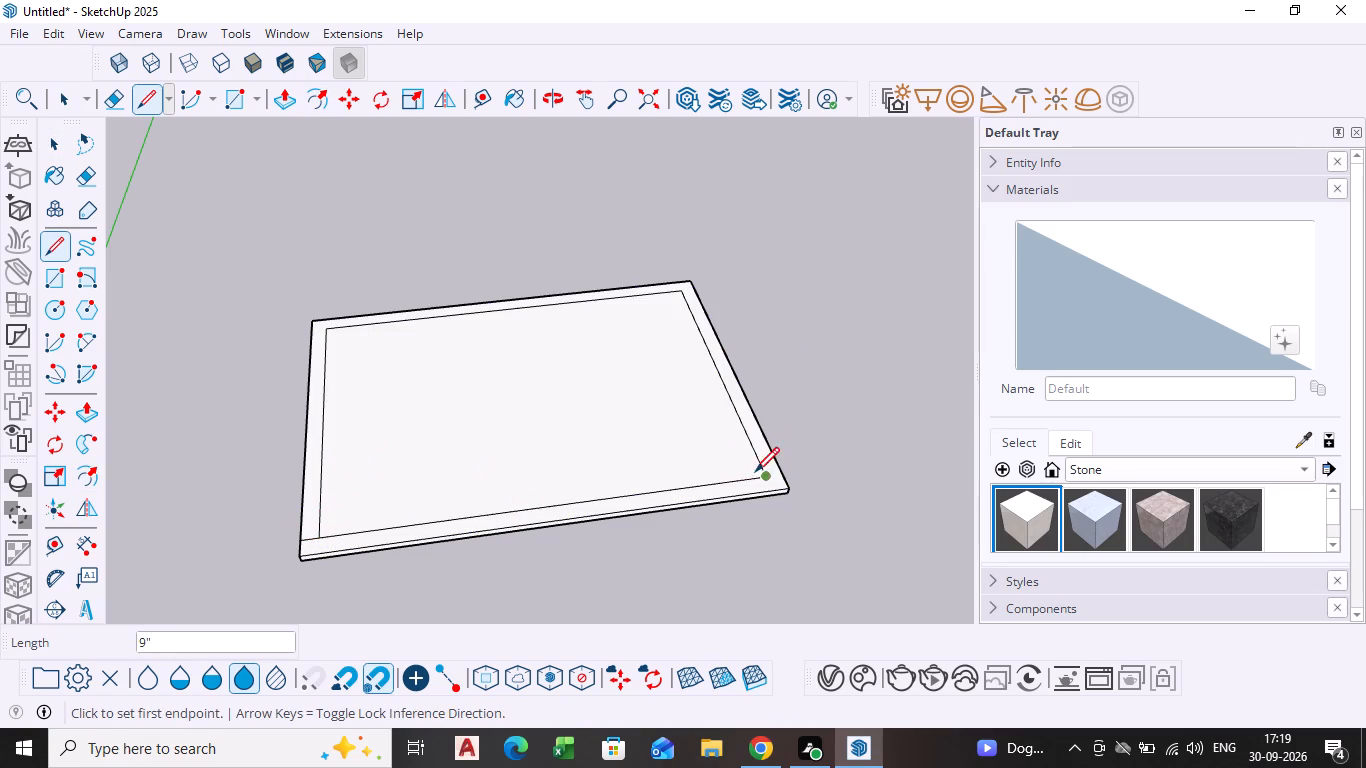
{"action": "left_click", "coordinate": [766, 475]}
{"action": "left_click", "coordinate": [779, 467]}
{"action": "key", "text": "space"}
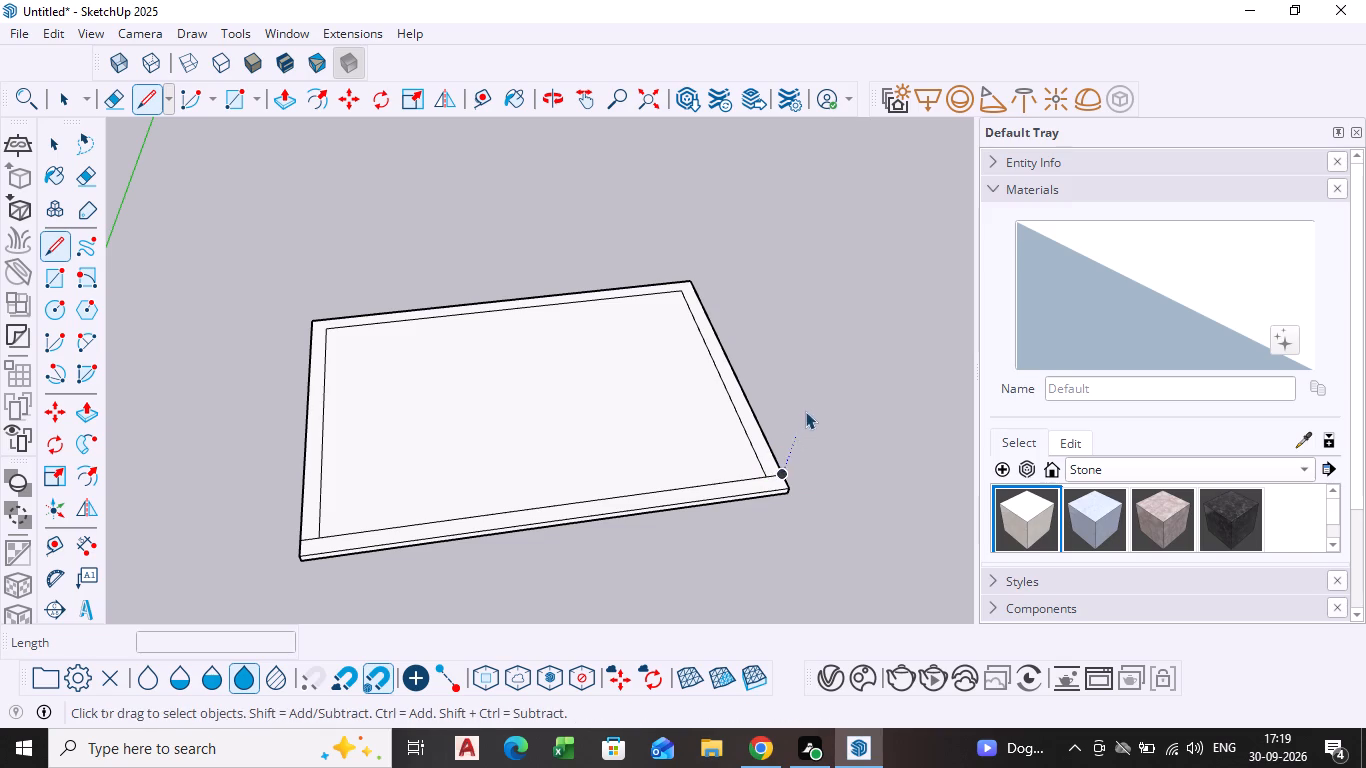
Push/Pull the U-shaped border face up 10' to raise walls along the slab's back and two sides.
{"action": "left_click", "coordinate": [757, 443]}
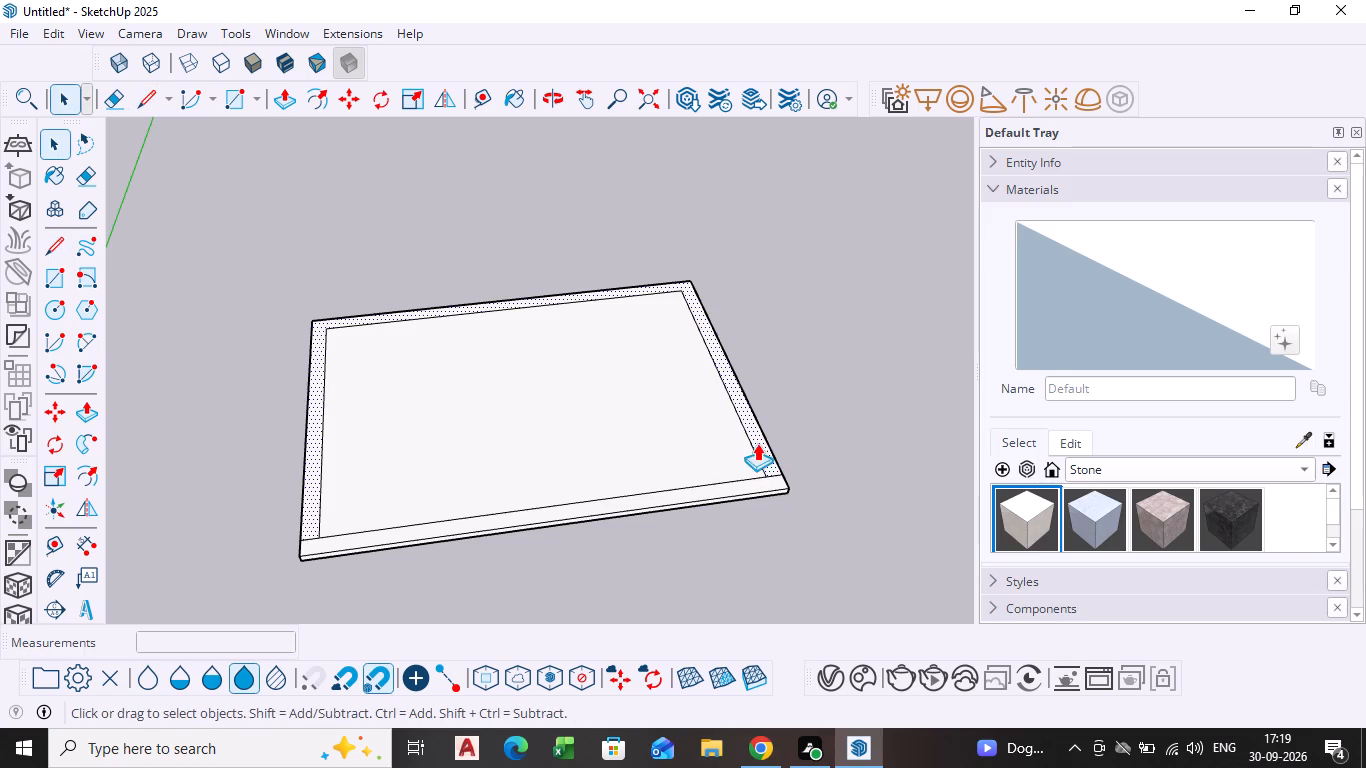
{"action": "key", "text": "p"}
{"action": "left_click", "coordinate": [757, 443]}
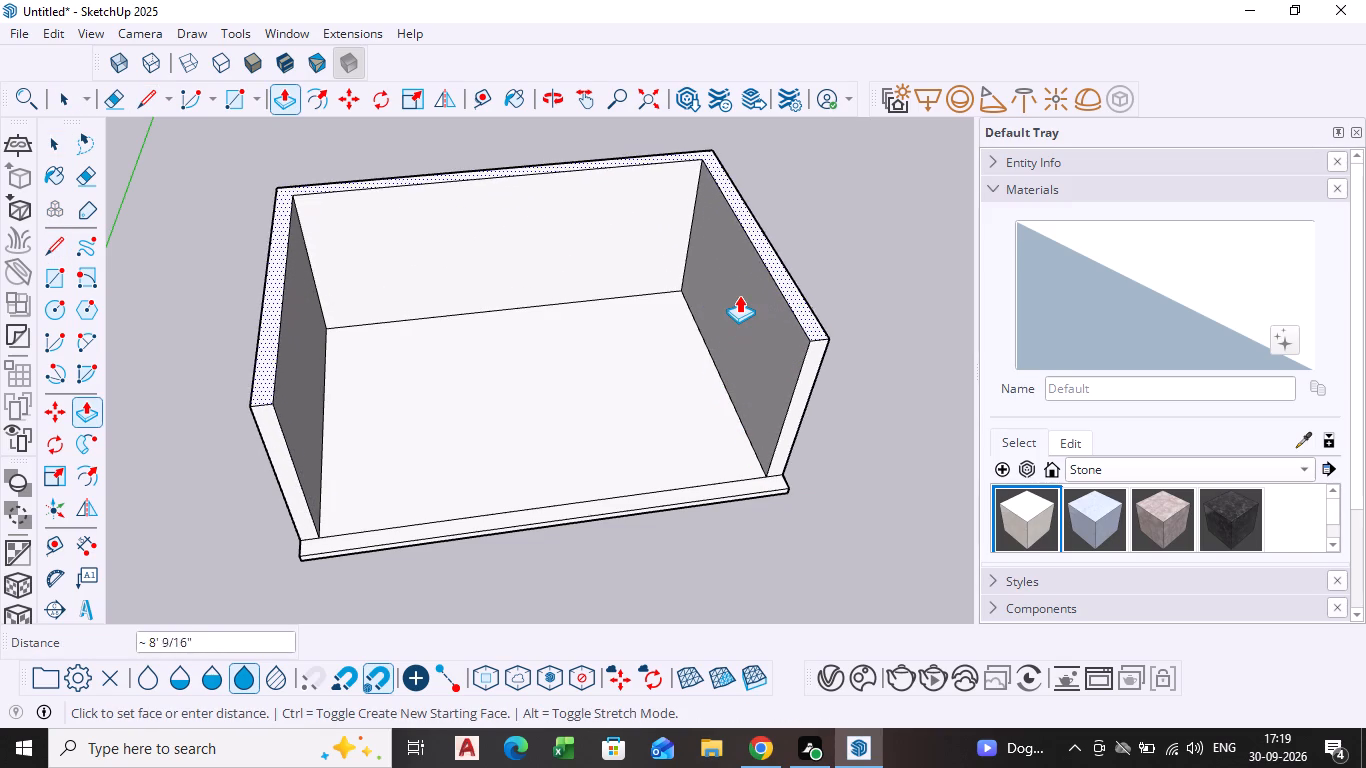
{"action": "type", "text": "10"}
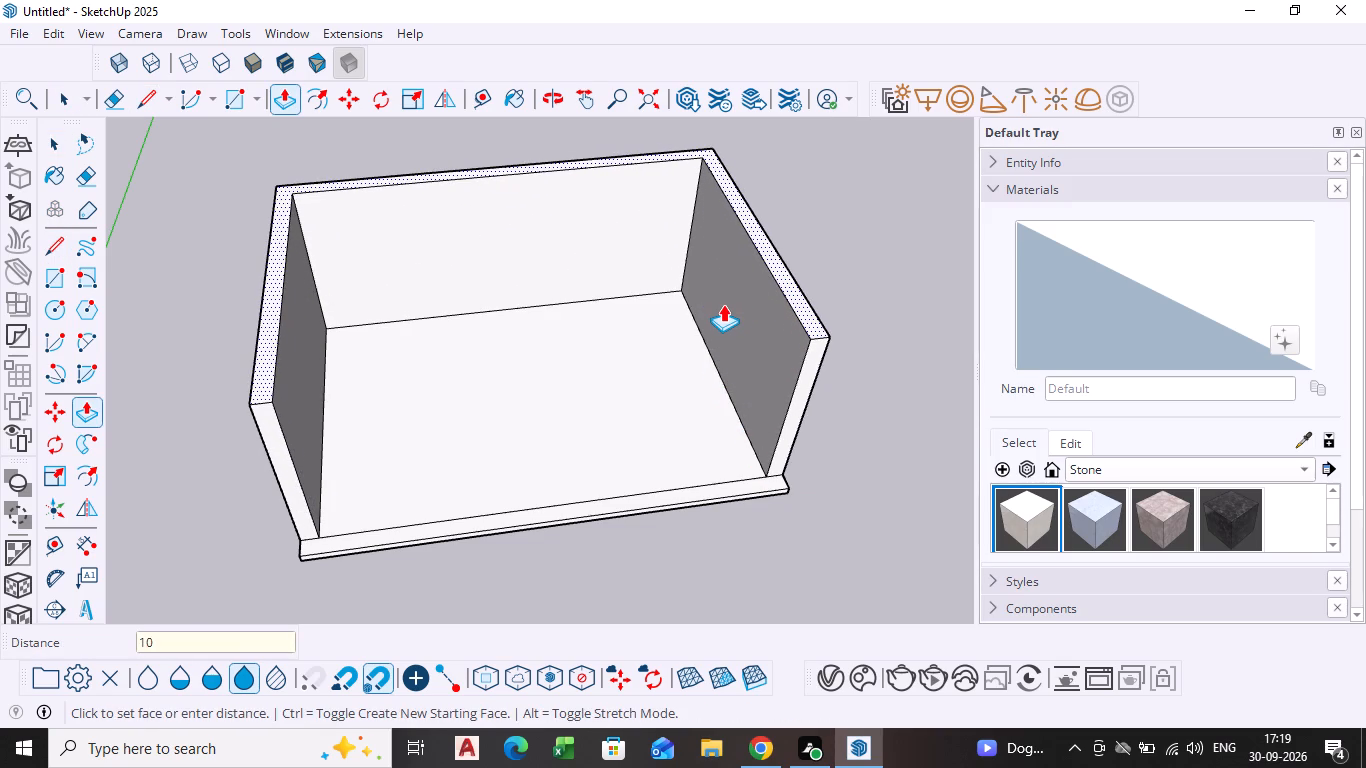
{"action": "key", "text": "apostrophe"}
{"action": "key", "text": "Return"}
Push/Pull the slab's front side face outward about 5' to extend the floor beyond the open side of the walls.
{"action": "middle_click_drag", "start_coordinate": [720, 475], "coordinate": [686, 361]}
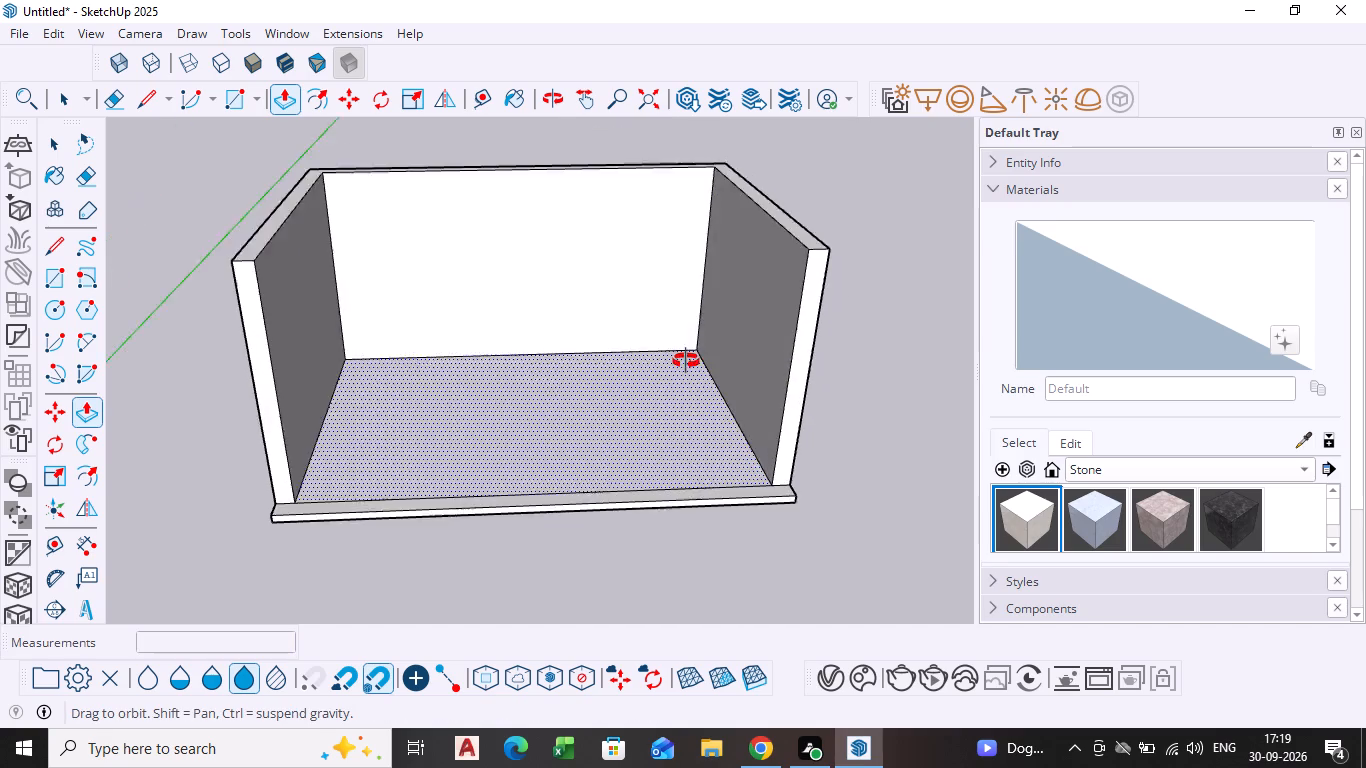
{"action": "middle_click_drag", "start_coordinate": [686, 361], "coordinate": [691, 358]}
{"action": "scroll", "coordinate": [636, 450], "scroll_direction": "up", "scroll_amount": 4}
{"action": "scroll", "coordinate": [635, 449], "scroll_direction": "down", "scroll_amount": 3}
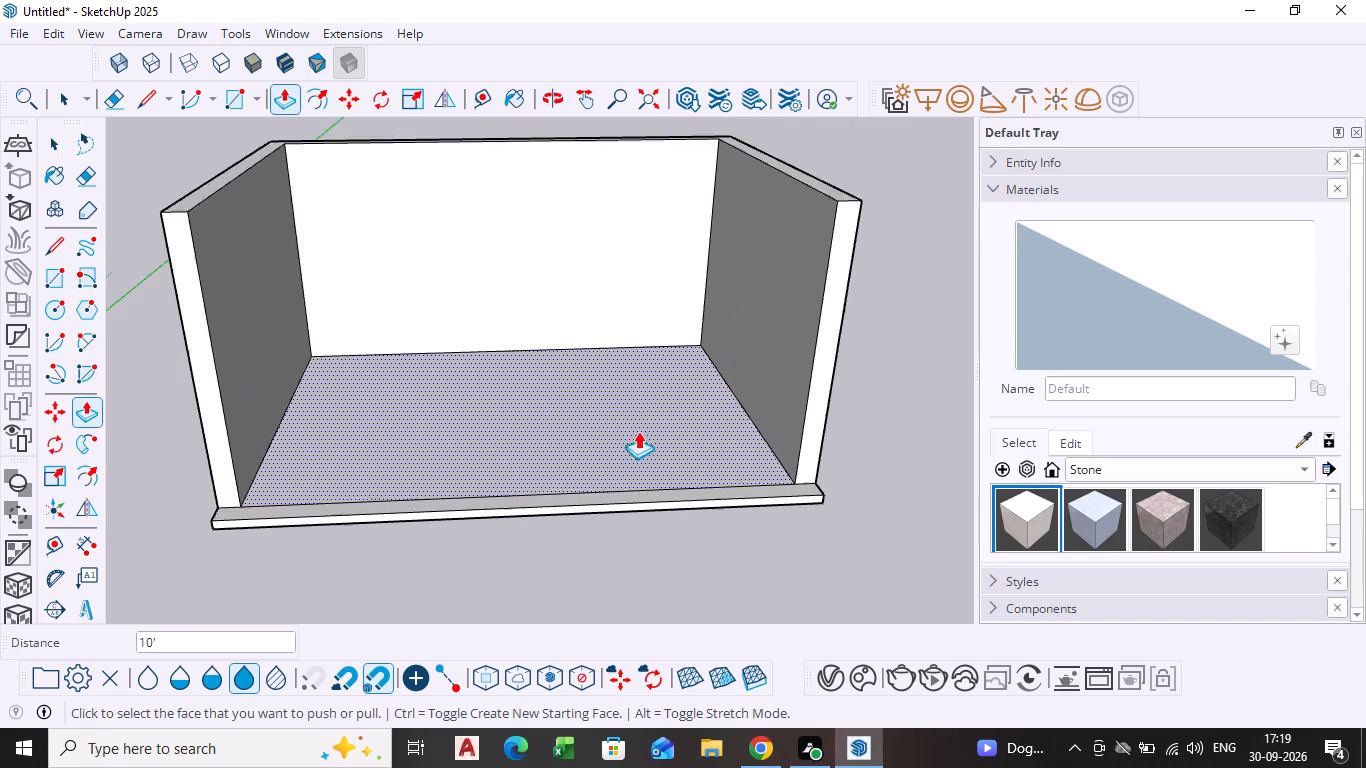
{"action": "middle_click_drag", "start_coordinate": [633, 434], "coordinate": [628, 363]}
{"action": "scroll", "coordinate": [573, 443], "scroll_direction": "up", "scroll_amount": 4}
{"action": "key", "text": "space"}
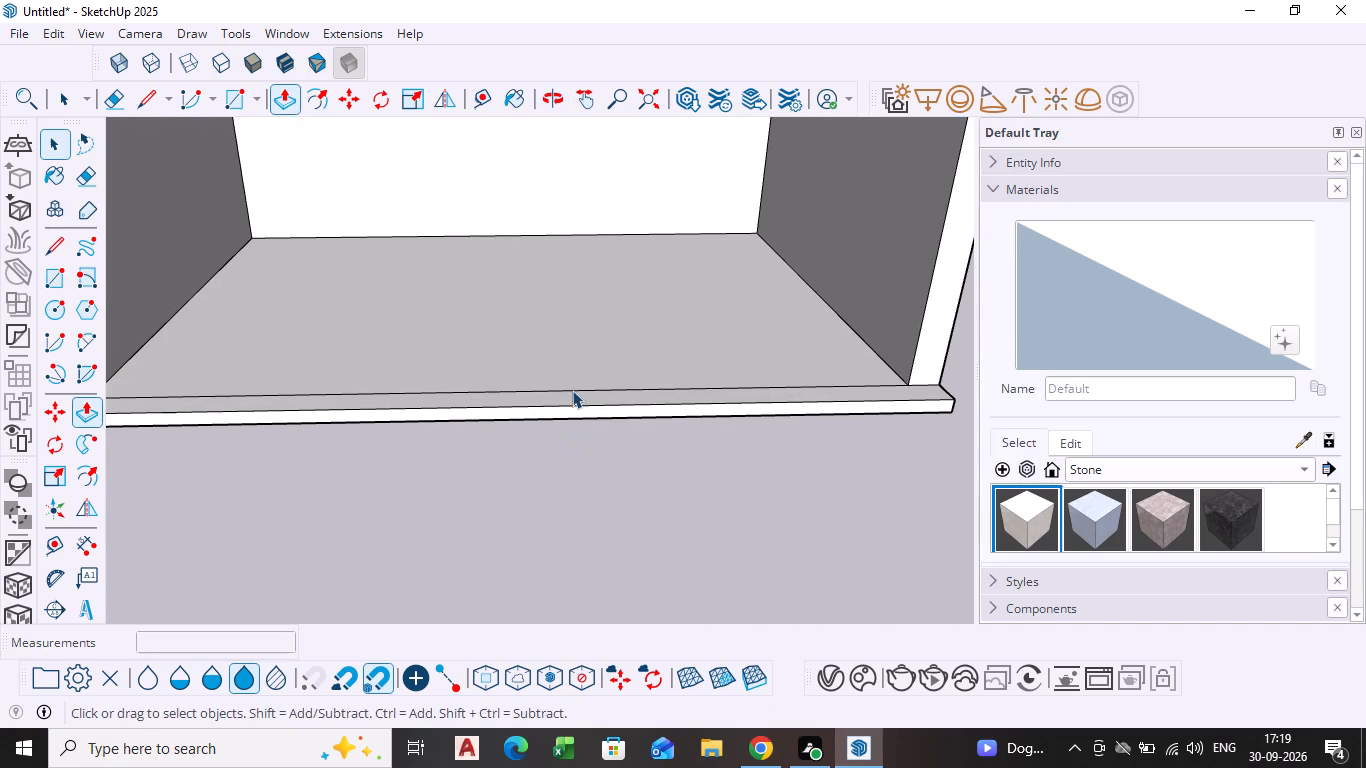
{"action": "left_click", "coordinate": [564, 416]}
{"action": "left_click", "coordinate": [567, 408]}
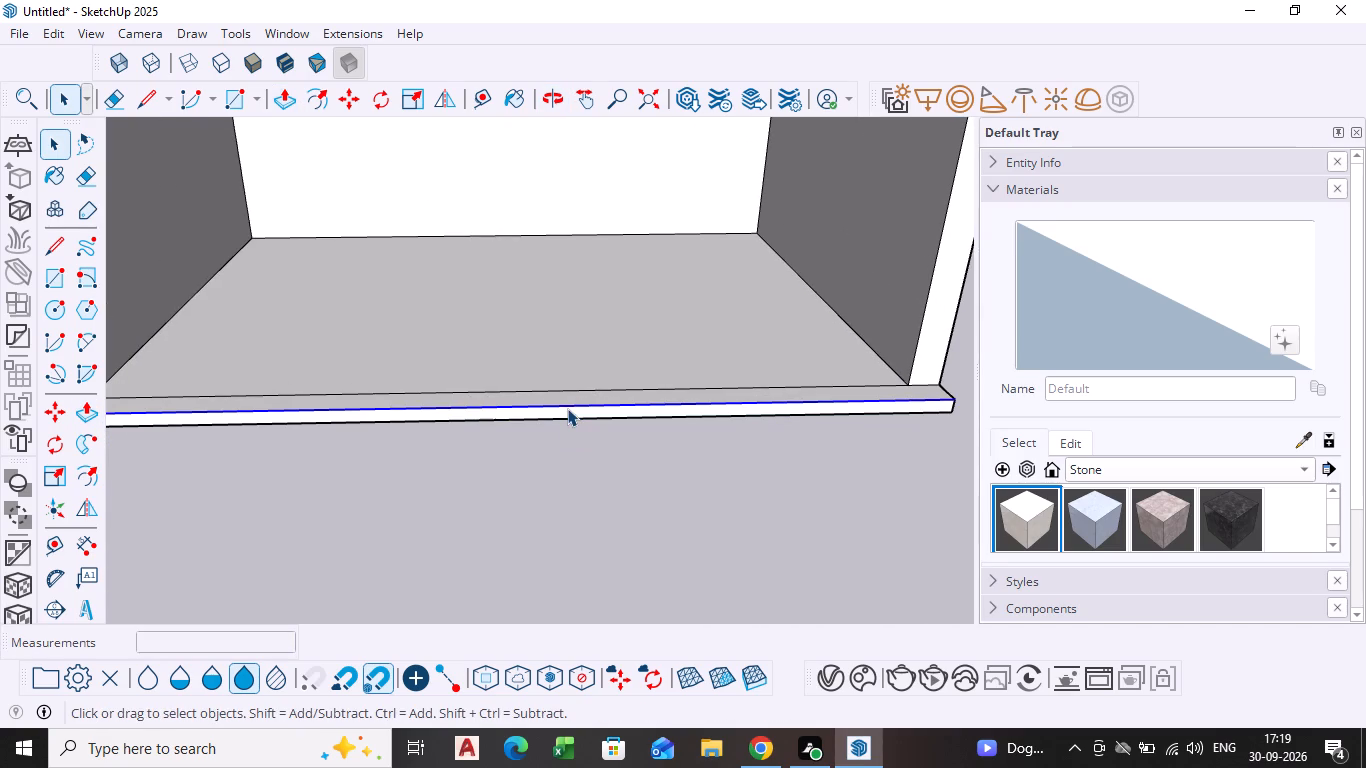
{"action": "left_click", "coordinate": [567, 412]}
{"action": "key", "text": "p"}
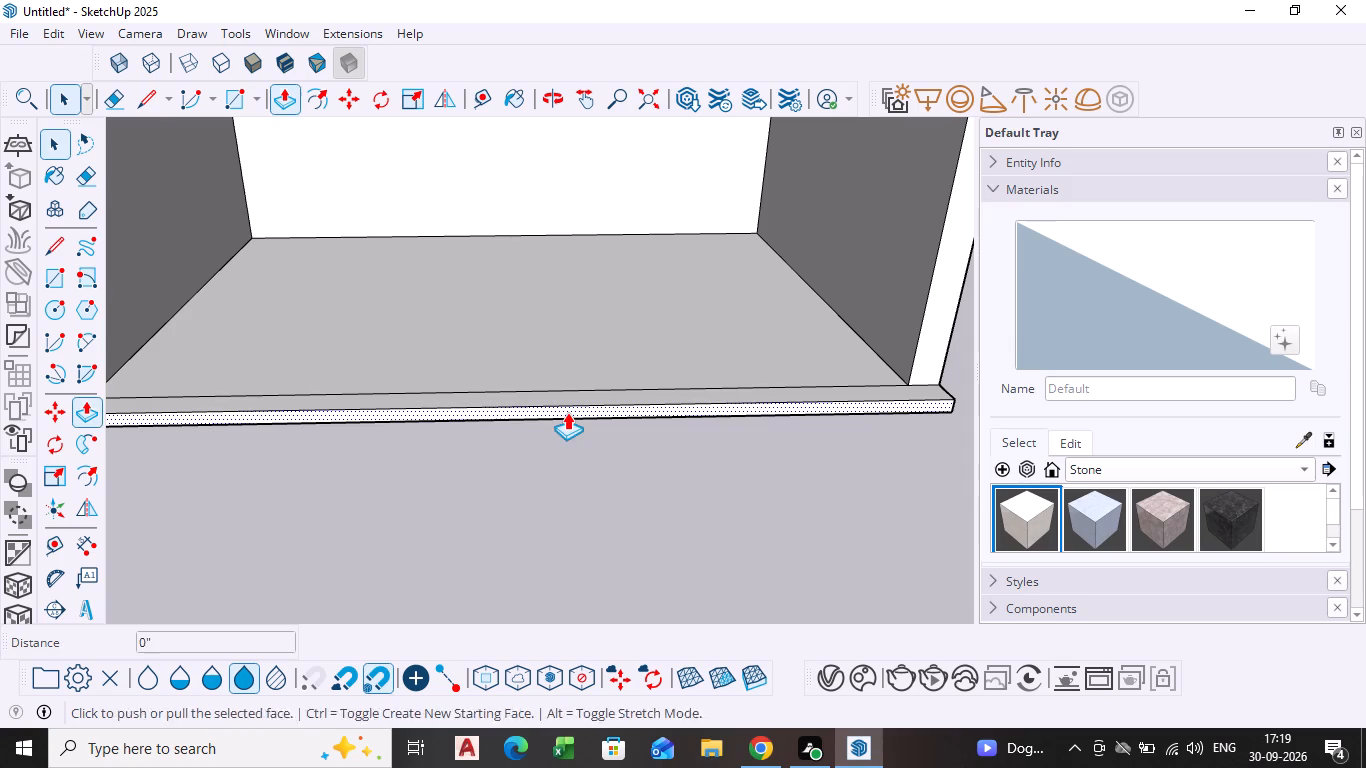
{"action": "left_click", "coordinate": [567, 412]}
{"action": "scroll", "coordinate": [559, 452], "scroll_direction": "down", "scroll_amount": 7}
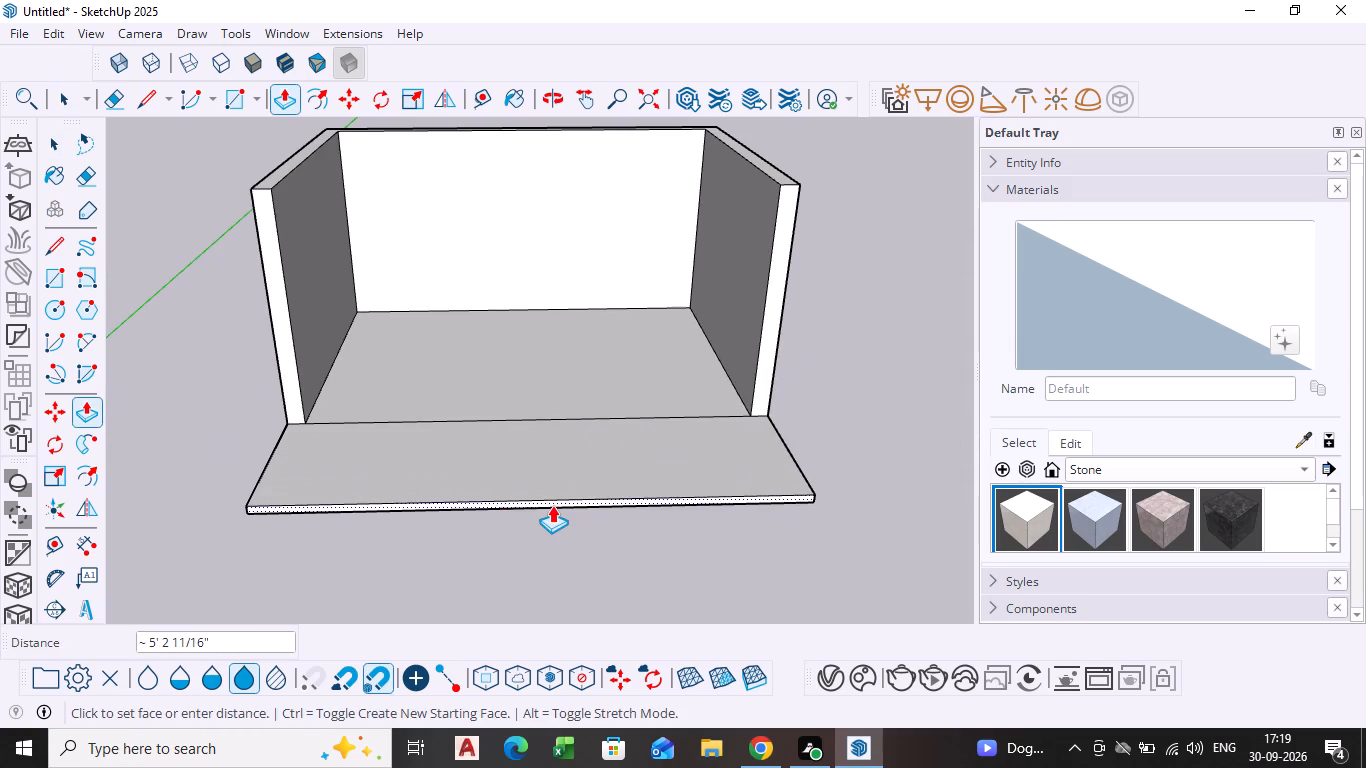
{"action": "left_click", "coordinate": [552, 496]}
{"action": "key", "text": "space"}
Delete the edge that separates the floor between the walls from the extended front strip.
{"action": "scroll", "coordinate": [579, 436], "scroll_direction": "up", "scroll_amount": 2}
{"action": "left_click_drag", "start_coordinate": [579, 410], "coordinate": [577, 421]}
{"action": "left_click", "coordinate": [580, 419]}
{"action": "left_click", "coordinate": [580, 417]}
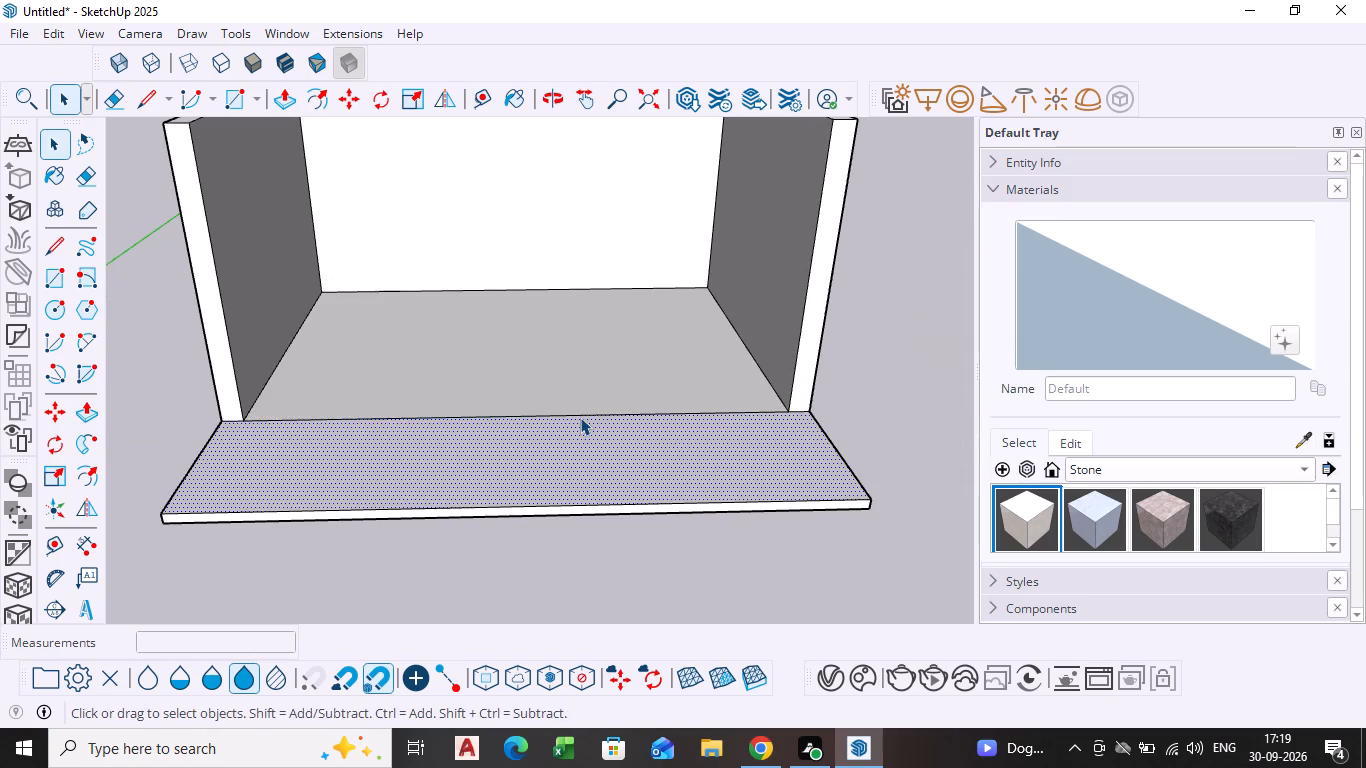
{"action": "key", "text": "Delete"}
Examine the three-walled room and its extended floor from several angles.
{"action": "scroll", "coordinate": [653, 404], "scroll_direction": "down", "scroll_amount": 4}
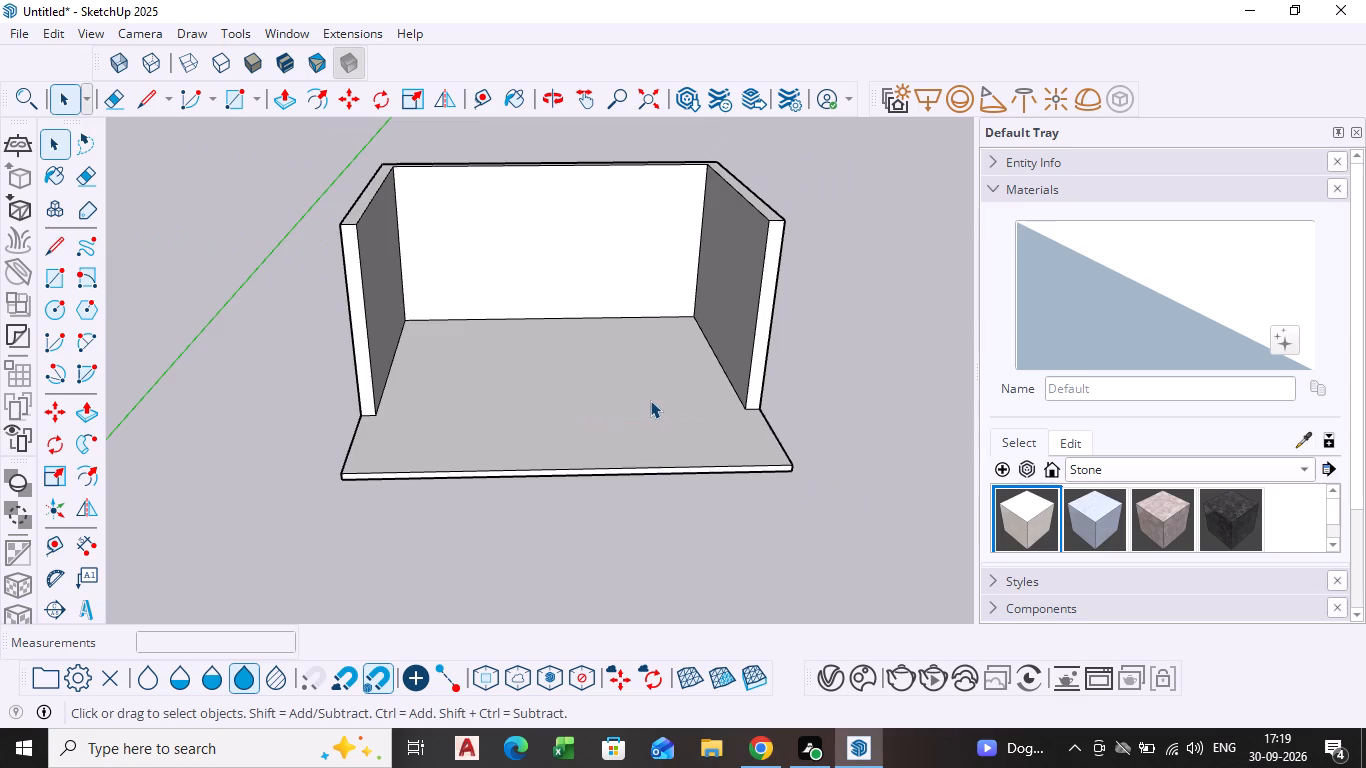
{"action": "middle_click_drag", "start_coordinate": [640, 396], "coordinate": [661, 503]}
{"action": "scroll", "coordinate": [610, 269], "scroll_direction": "up", "scroll_amount": 1}
{"action": "middle_click_drag", "start_coordinate": [553, 475], "coordinate": [533, 391]}
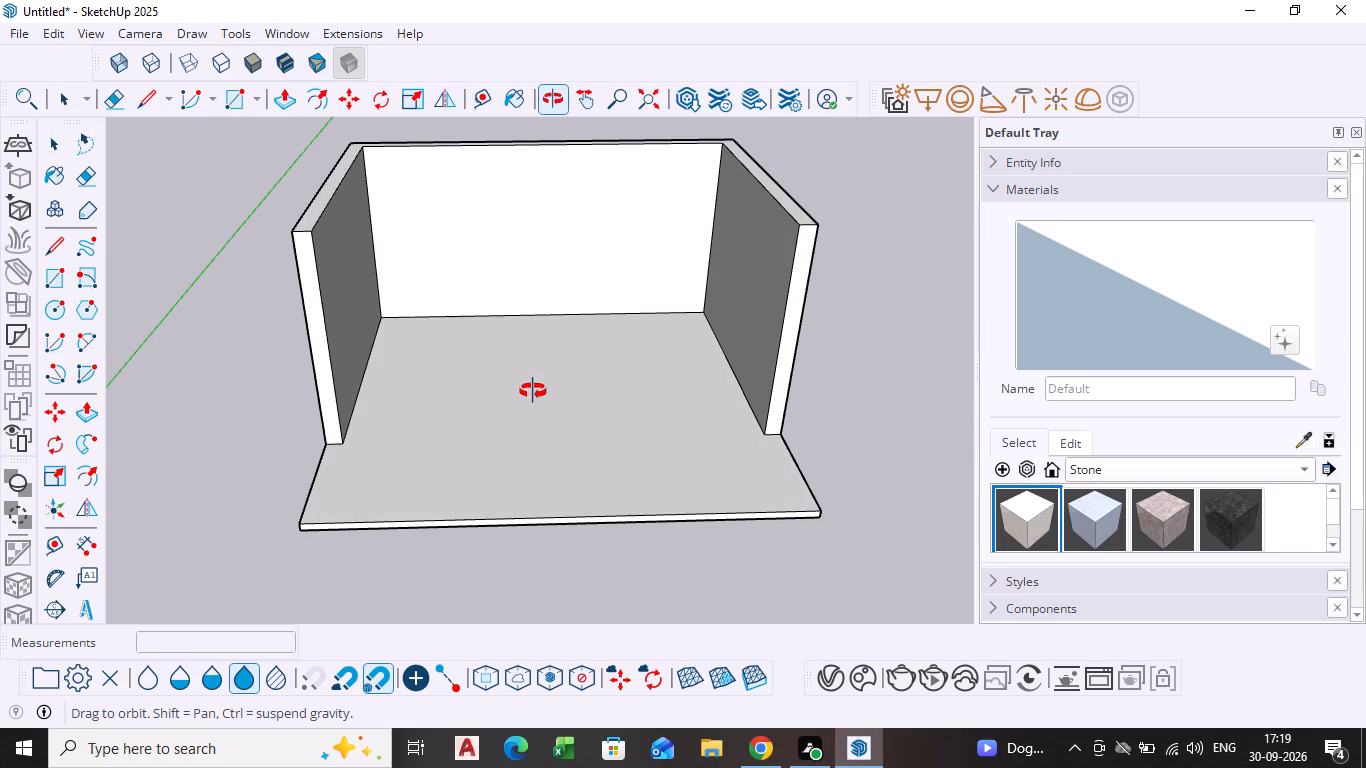
{"action": "middle_click_drag", "start_coordinate": [533, 391], "coordinate": [536, 394]}
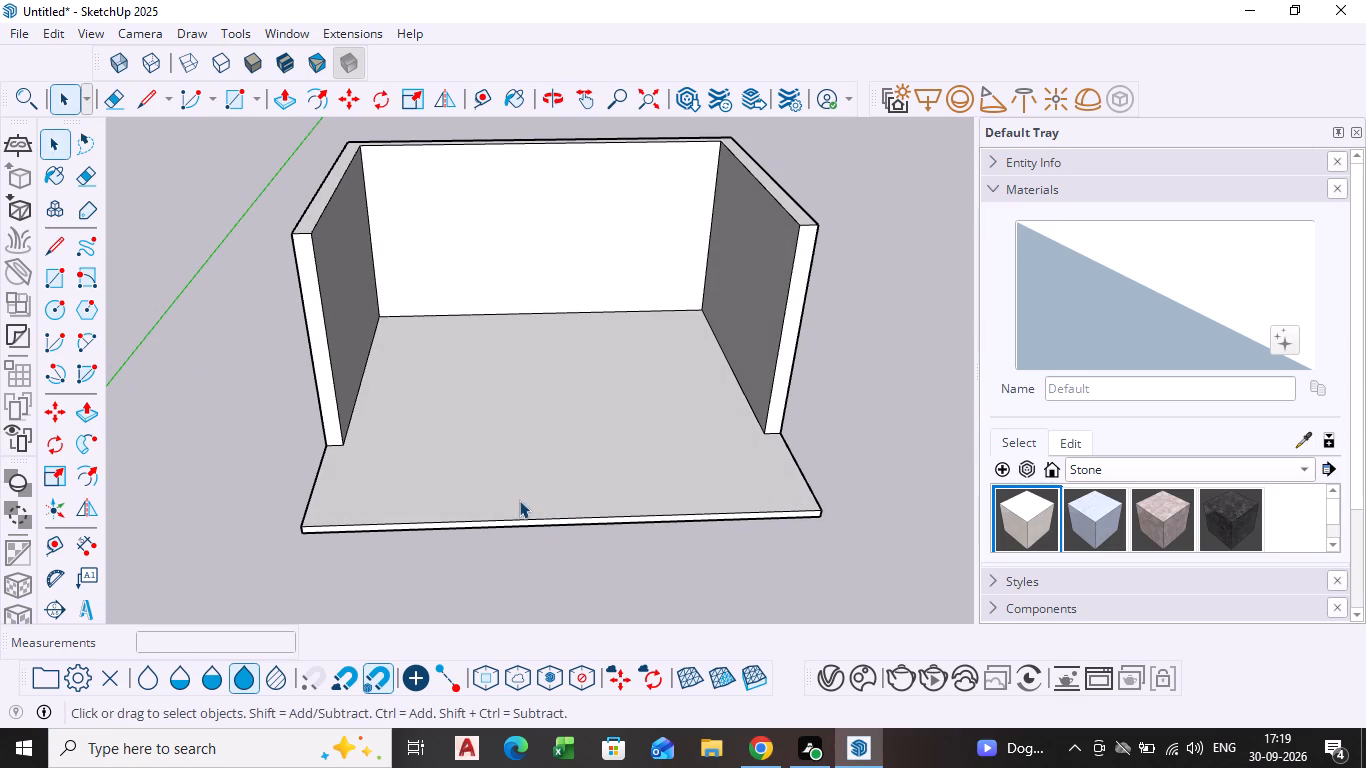
{"action": "middle_click_drag", "start_coordinate": [532, 463], "coordinate": [508, 395]}
{"action": "scroll", "coordinate": [476, 348], "scroll_direction": "up", "scroll_amount": 1}
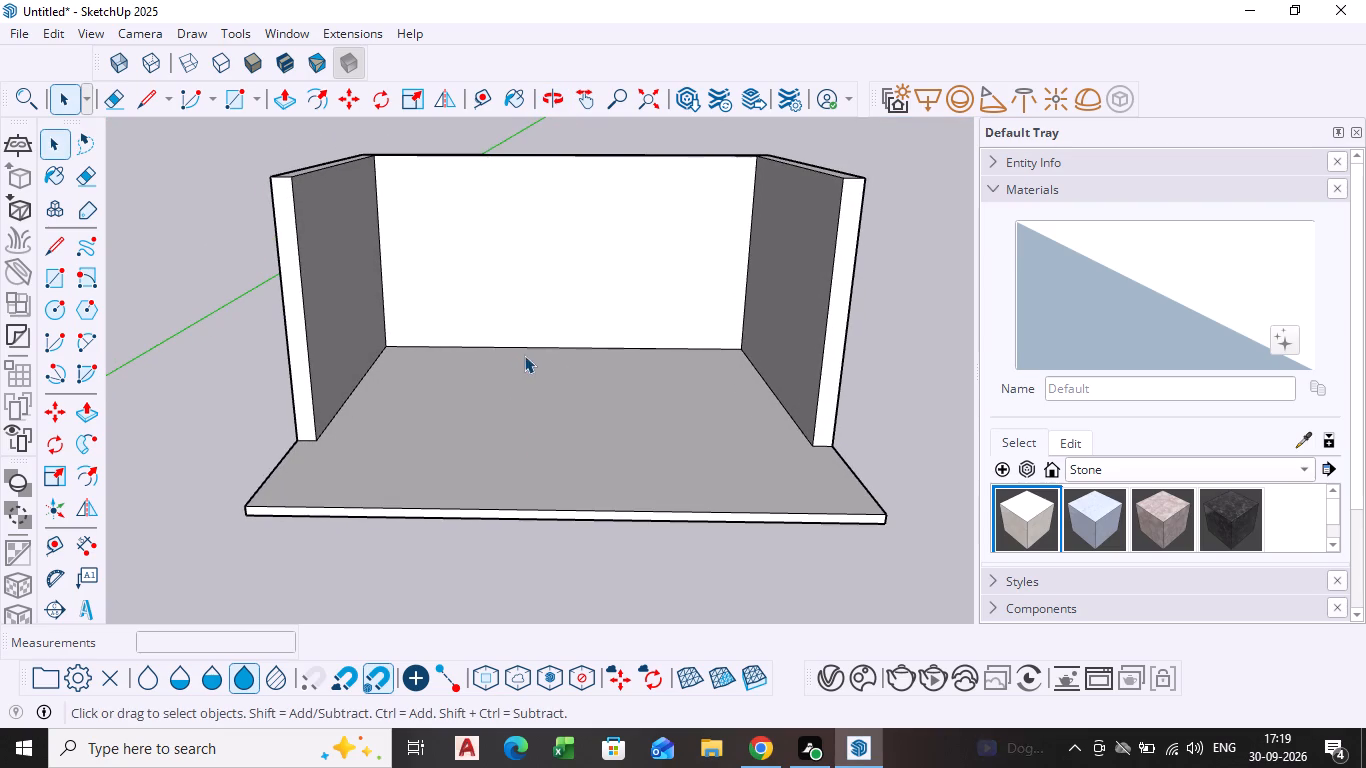
{"action": "middle_click_drag", "start_coordinate": [497, 421], "coordinate": [455, 465], "text": "shift"}
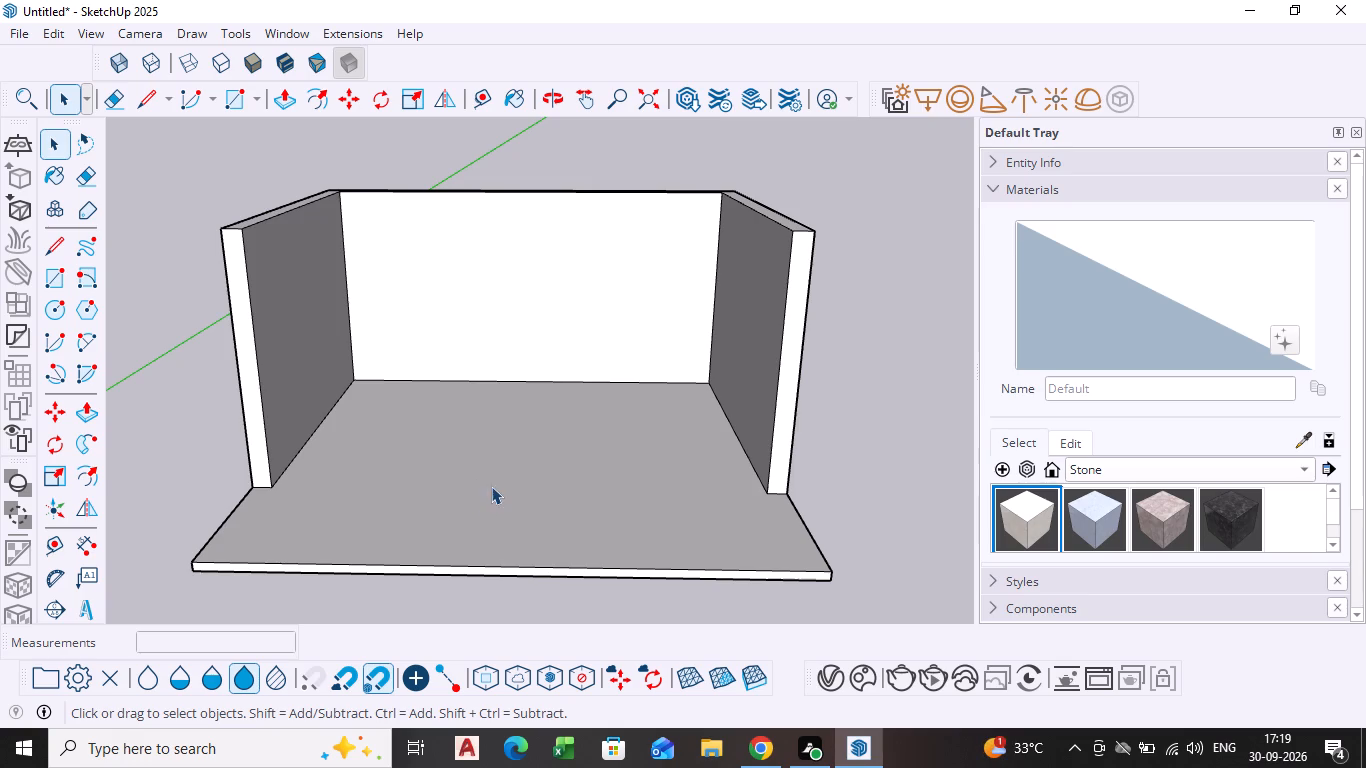
{"action": "middle_click", "coordinate": [492, 474]}
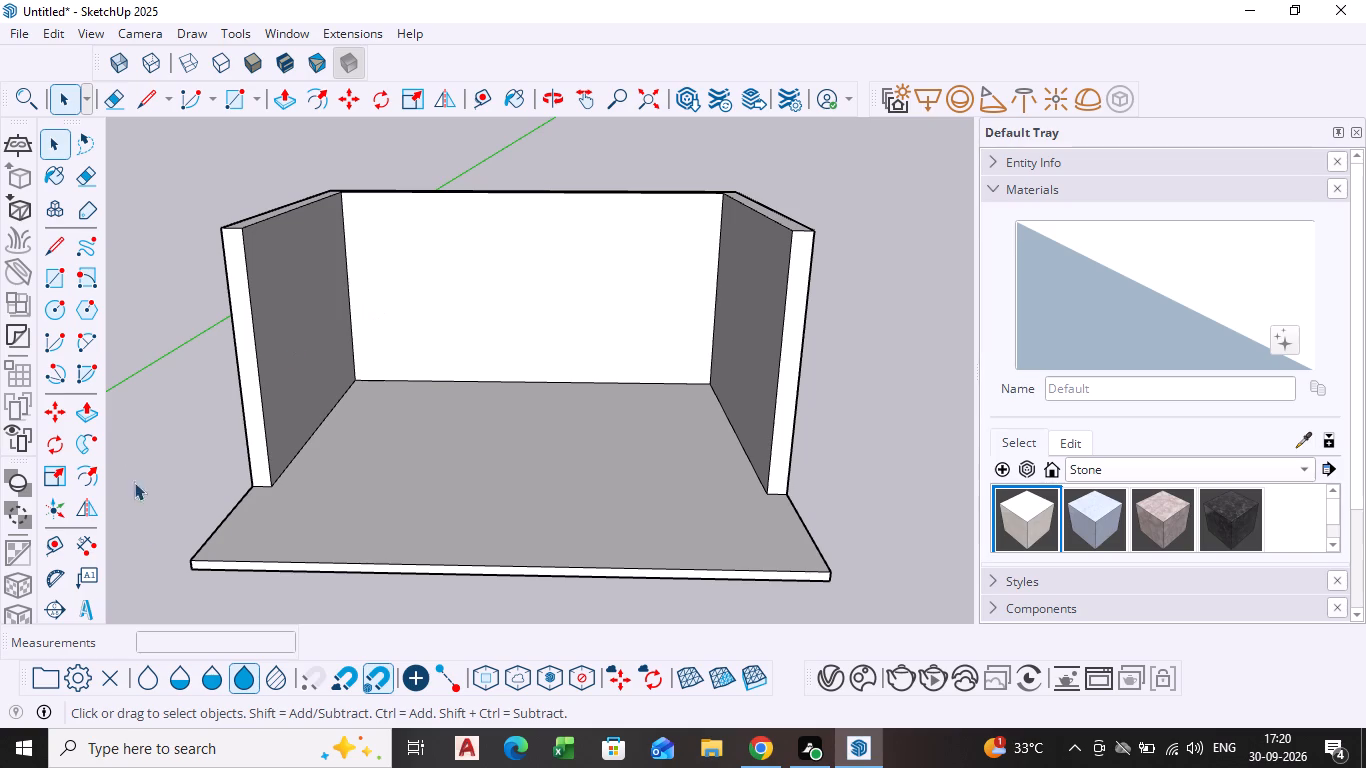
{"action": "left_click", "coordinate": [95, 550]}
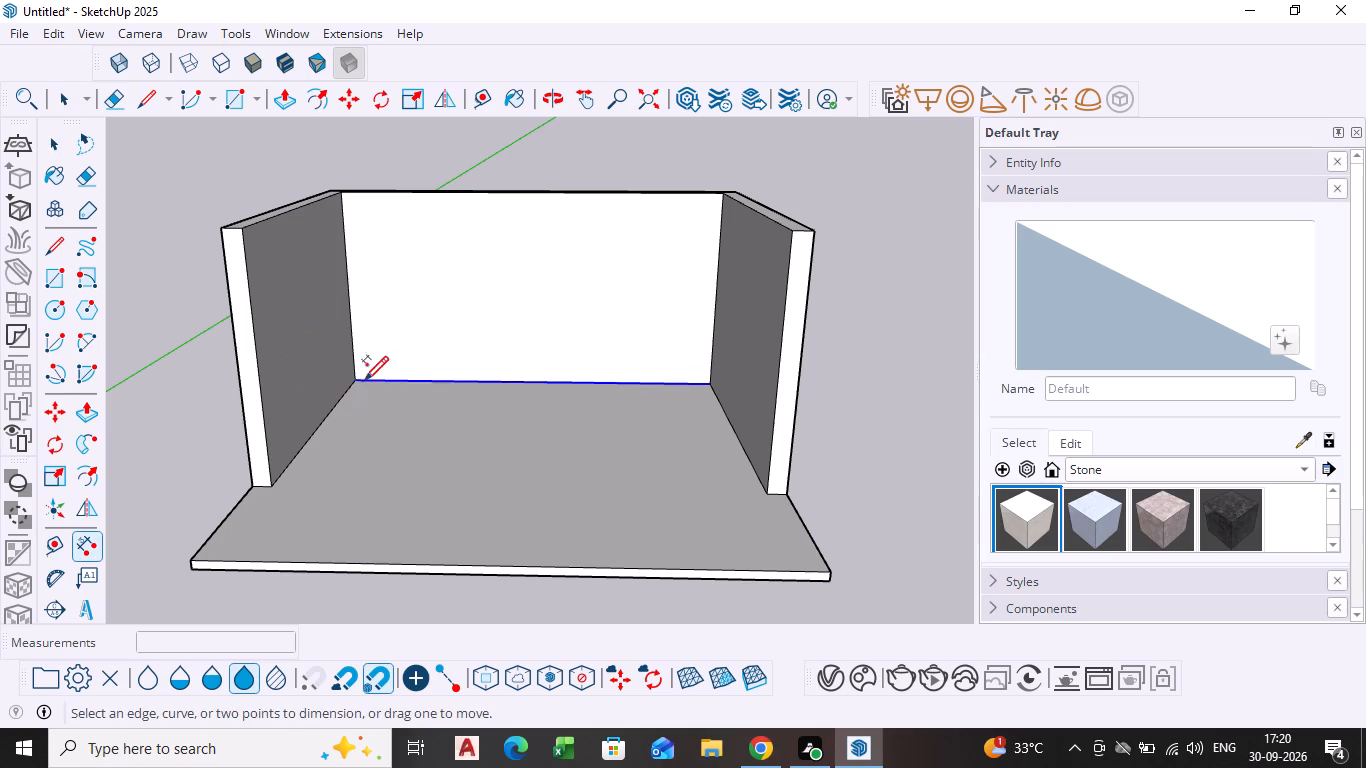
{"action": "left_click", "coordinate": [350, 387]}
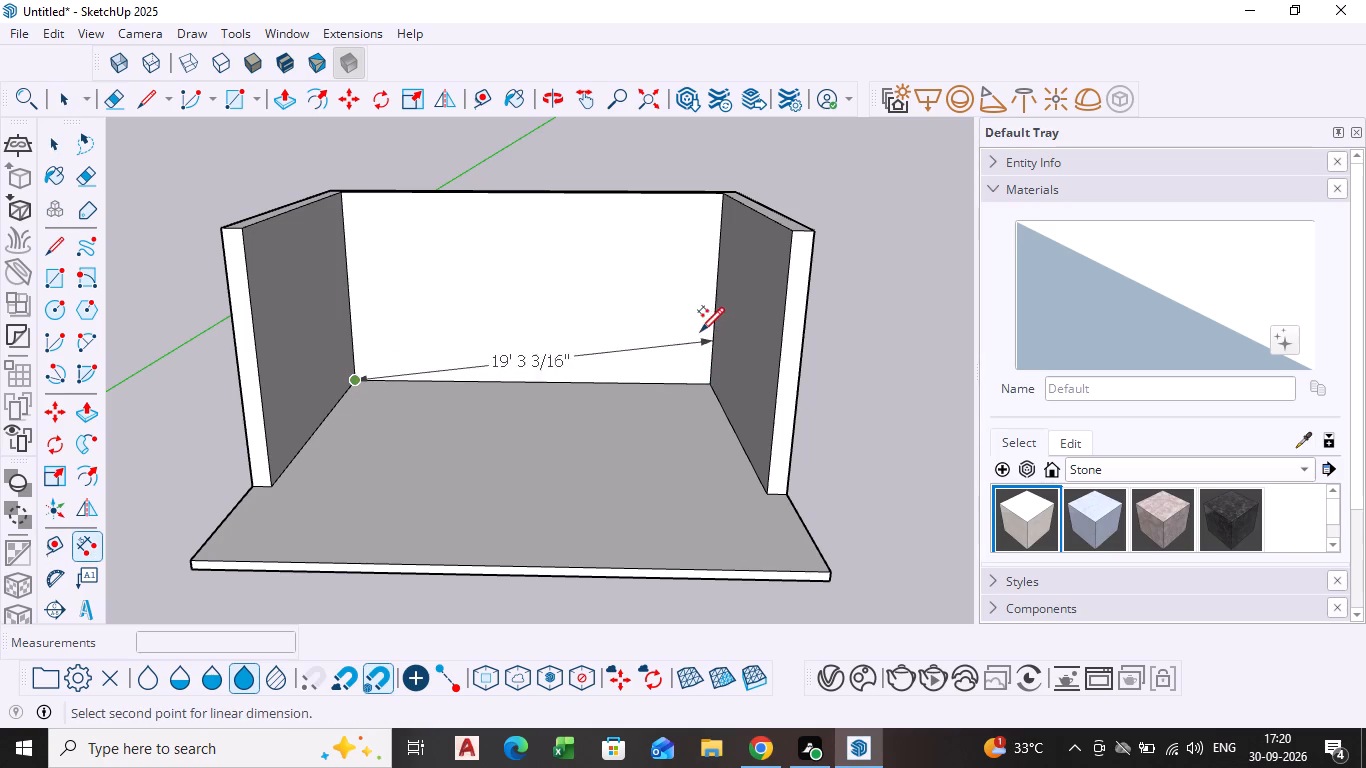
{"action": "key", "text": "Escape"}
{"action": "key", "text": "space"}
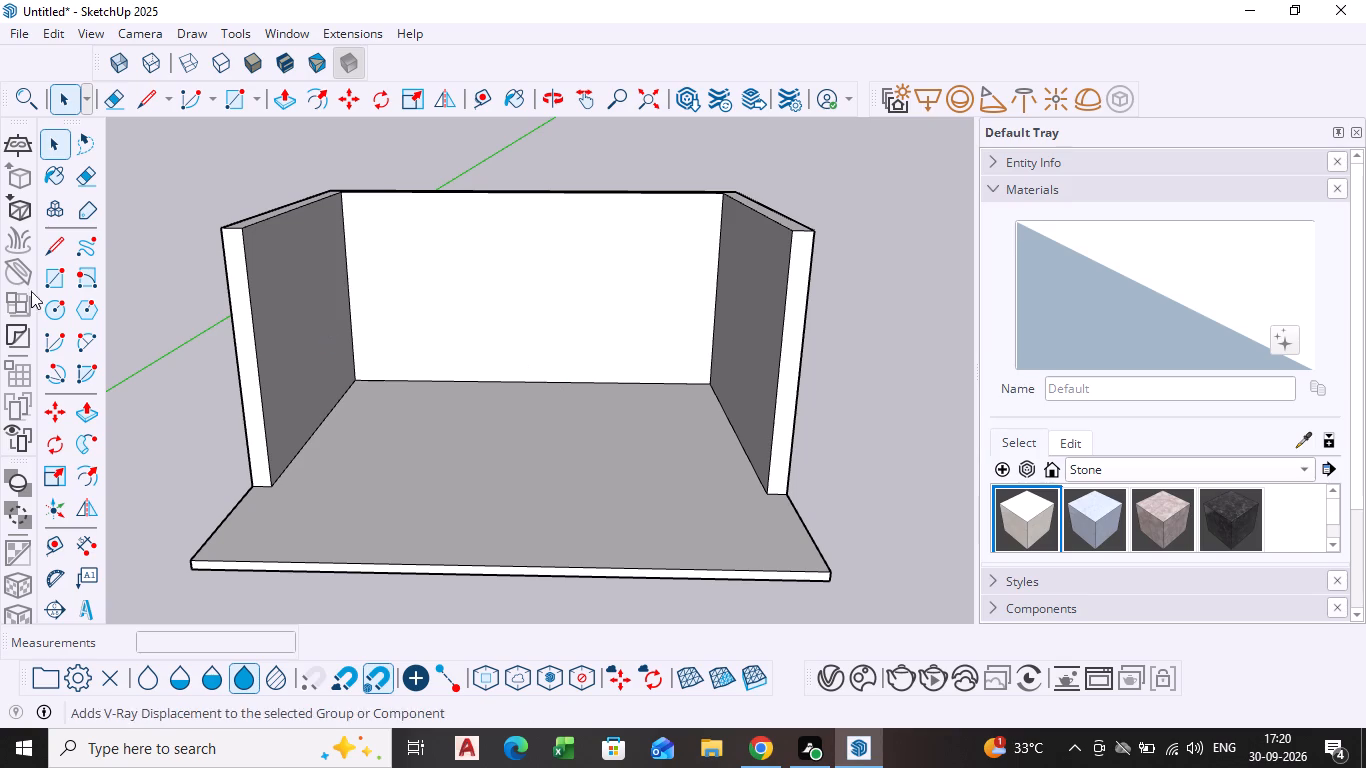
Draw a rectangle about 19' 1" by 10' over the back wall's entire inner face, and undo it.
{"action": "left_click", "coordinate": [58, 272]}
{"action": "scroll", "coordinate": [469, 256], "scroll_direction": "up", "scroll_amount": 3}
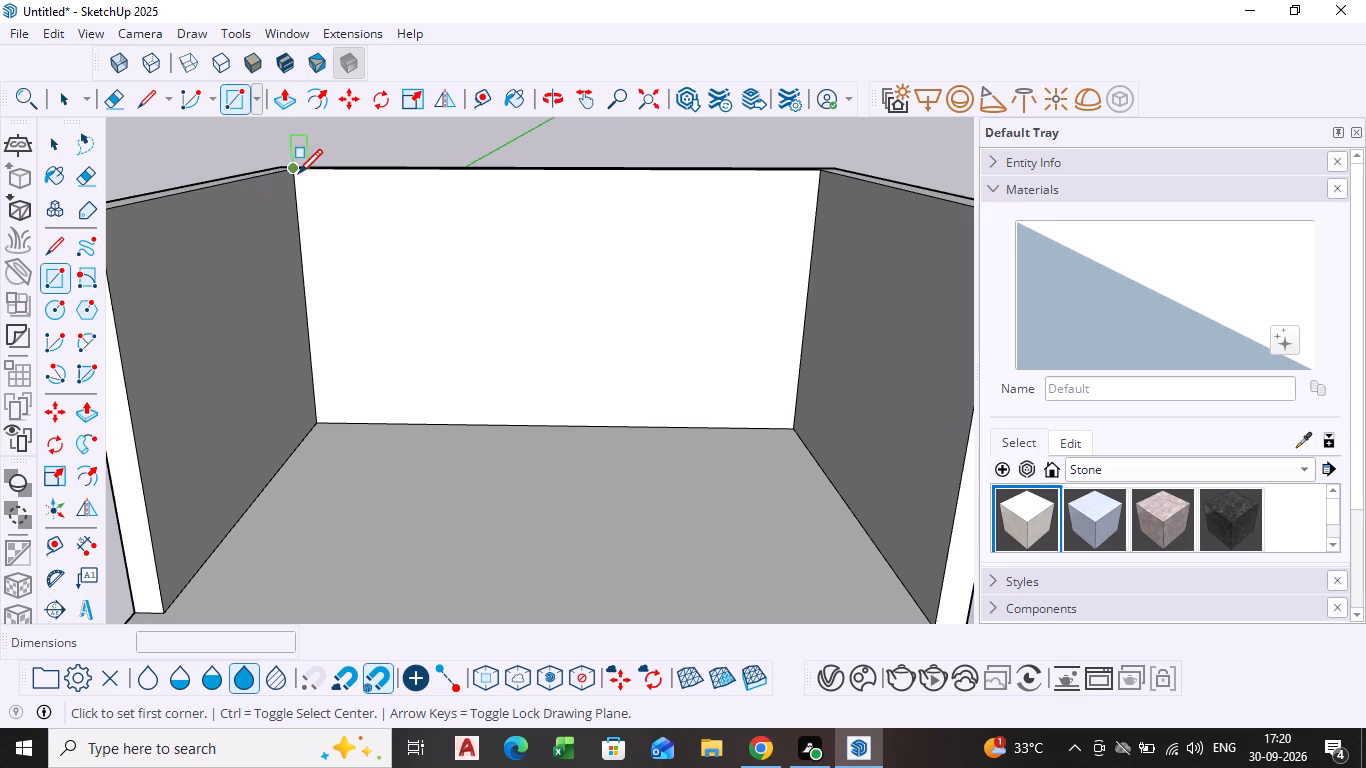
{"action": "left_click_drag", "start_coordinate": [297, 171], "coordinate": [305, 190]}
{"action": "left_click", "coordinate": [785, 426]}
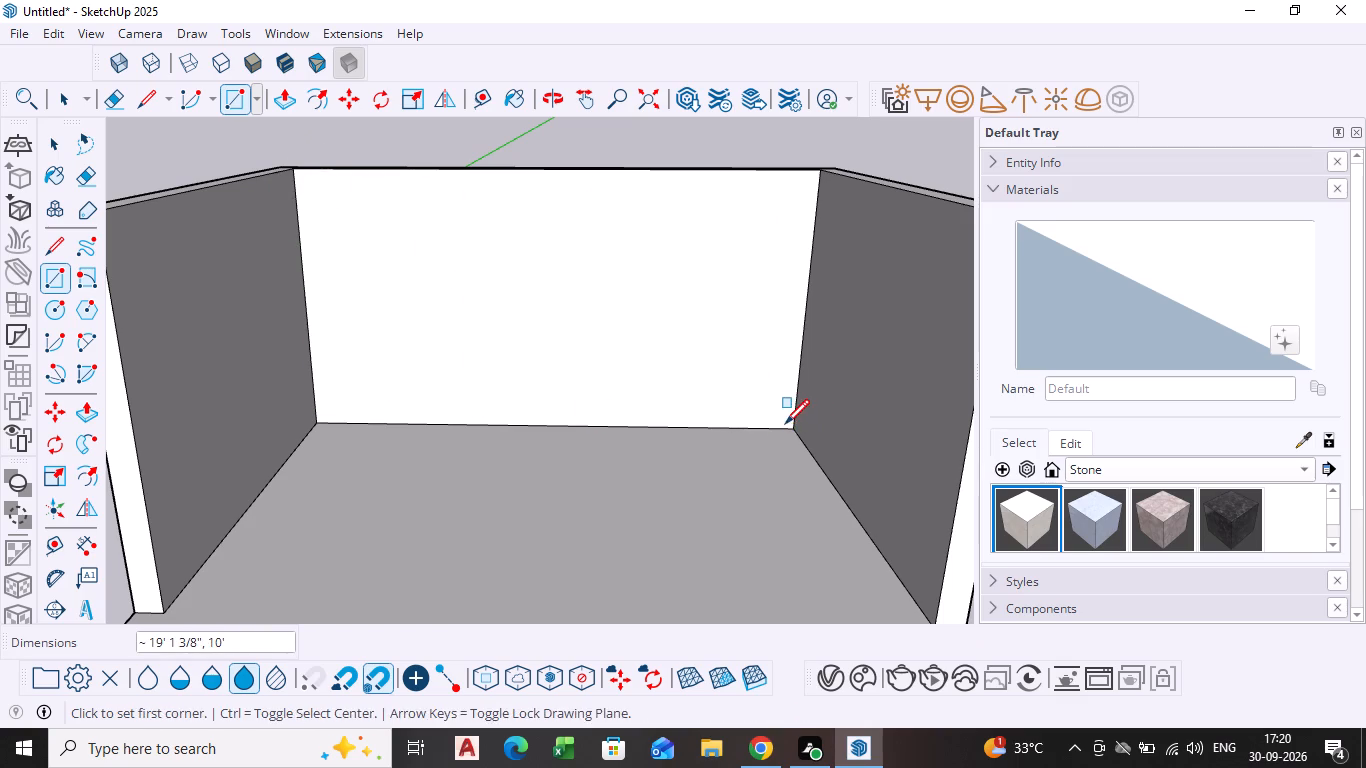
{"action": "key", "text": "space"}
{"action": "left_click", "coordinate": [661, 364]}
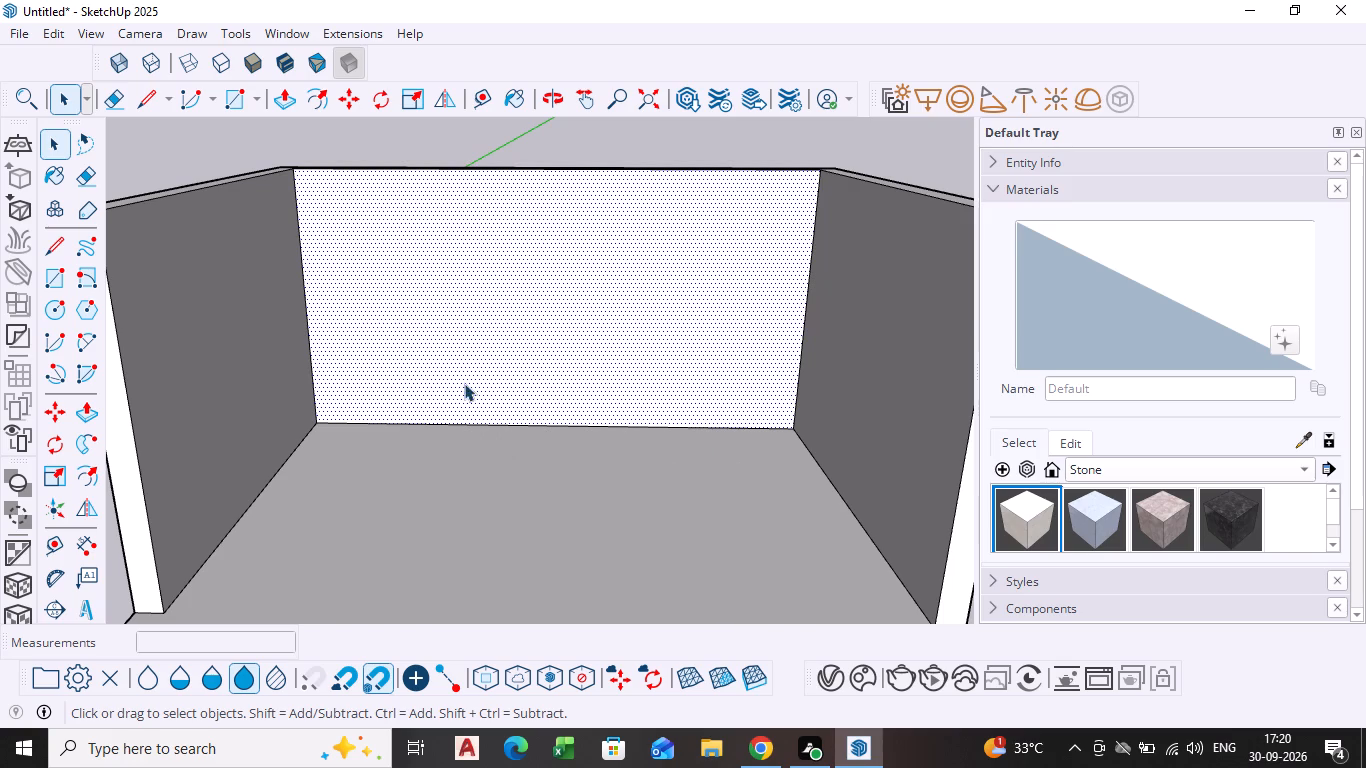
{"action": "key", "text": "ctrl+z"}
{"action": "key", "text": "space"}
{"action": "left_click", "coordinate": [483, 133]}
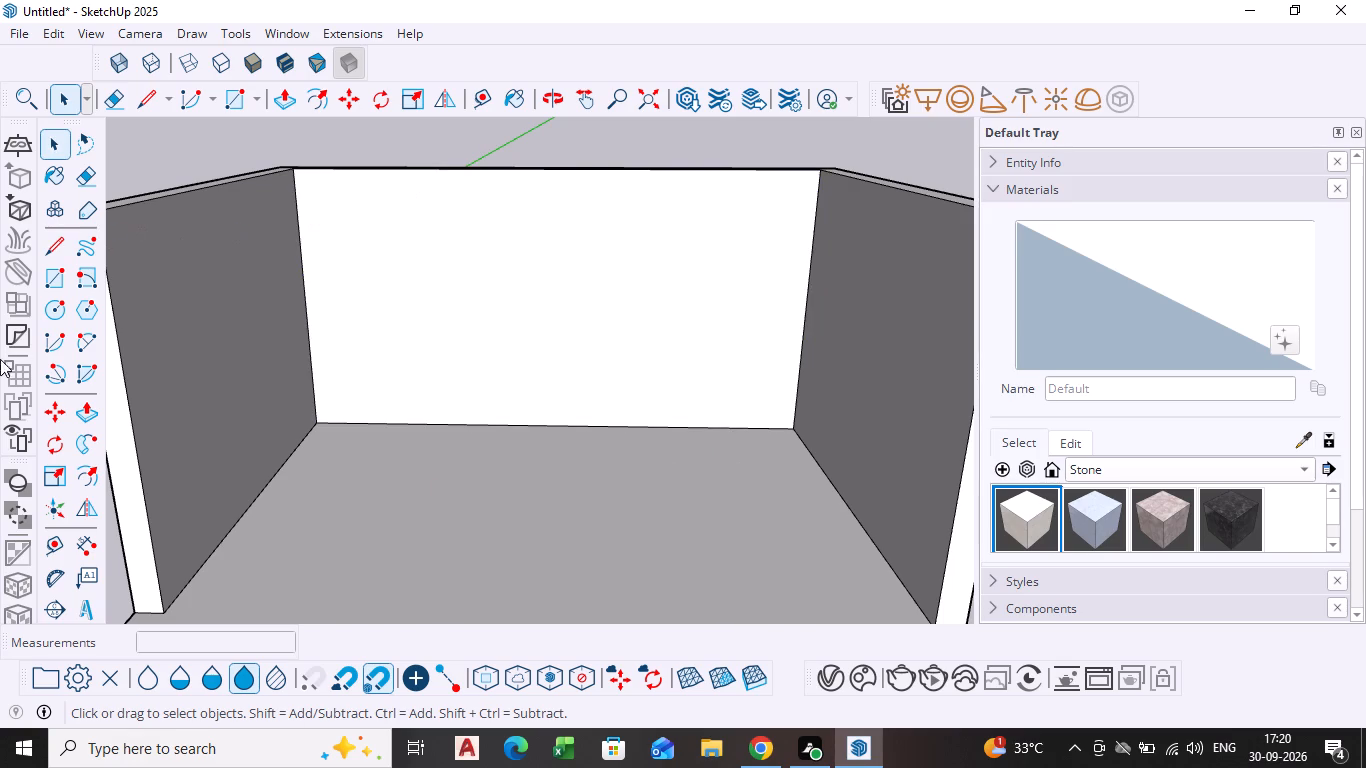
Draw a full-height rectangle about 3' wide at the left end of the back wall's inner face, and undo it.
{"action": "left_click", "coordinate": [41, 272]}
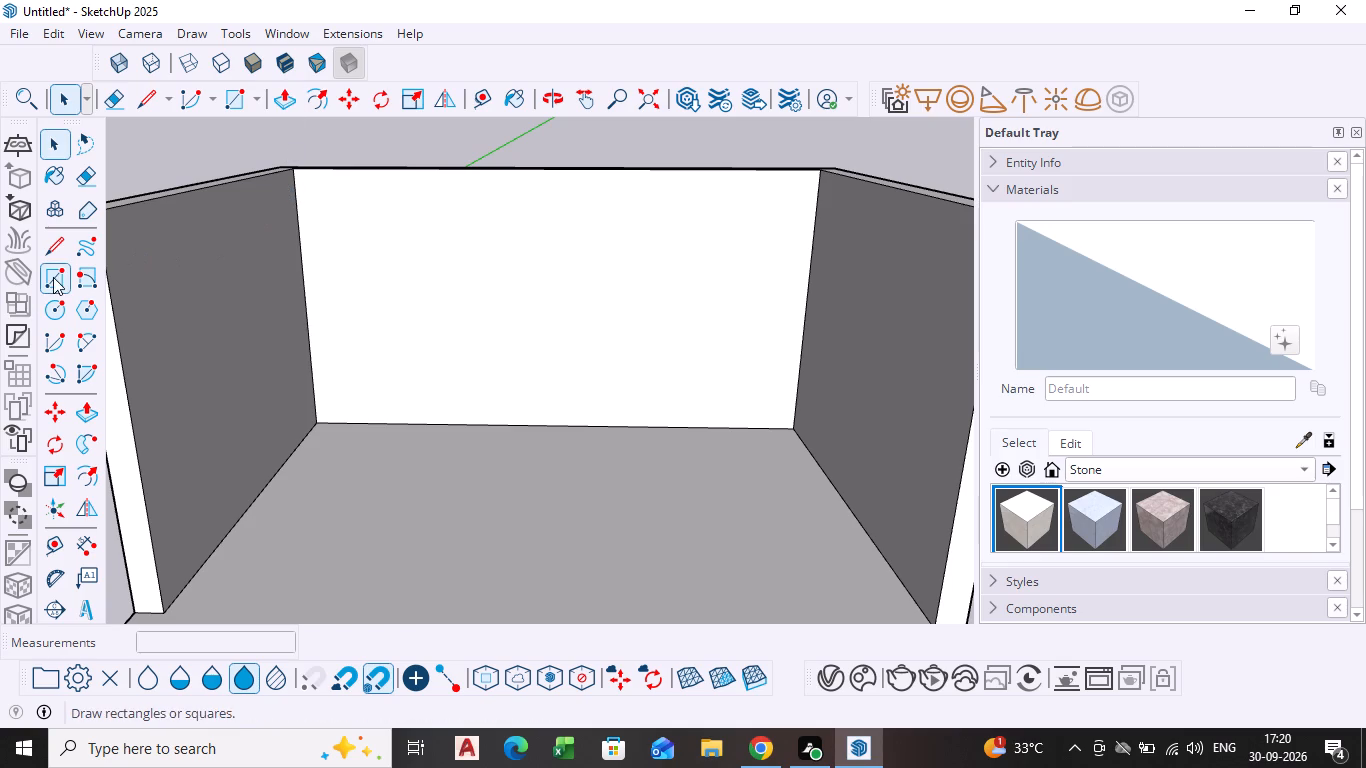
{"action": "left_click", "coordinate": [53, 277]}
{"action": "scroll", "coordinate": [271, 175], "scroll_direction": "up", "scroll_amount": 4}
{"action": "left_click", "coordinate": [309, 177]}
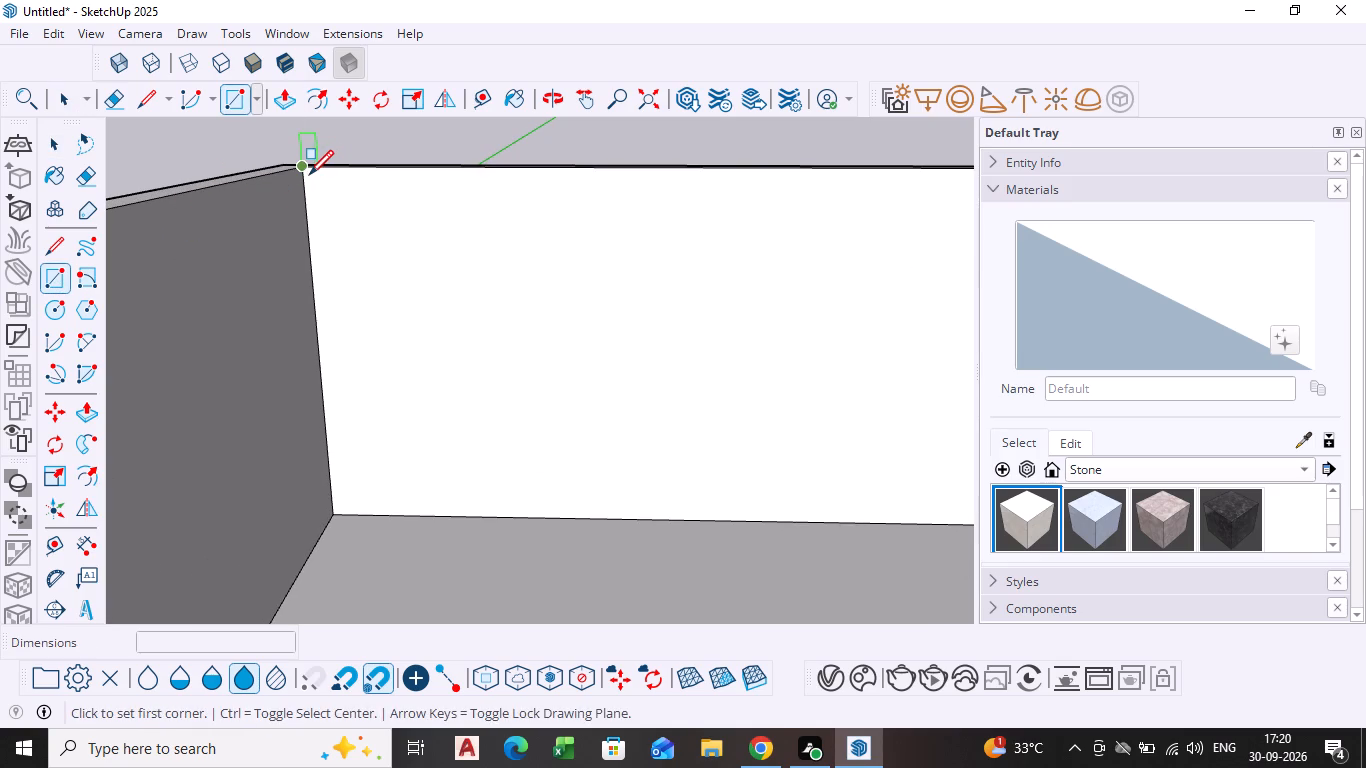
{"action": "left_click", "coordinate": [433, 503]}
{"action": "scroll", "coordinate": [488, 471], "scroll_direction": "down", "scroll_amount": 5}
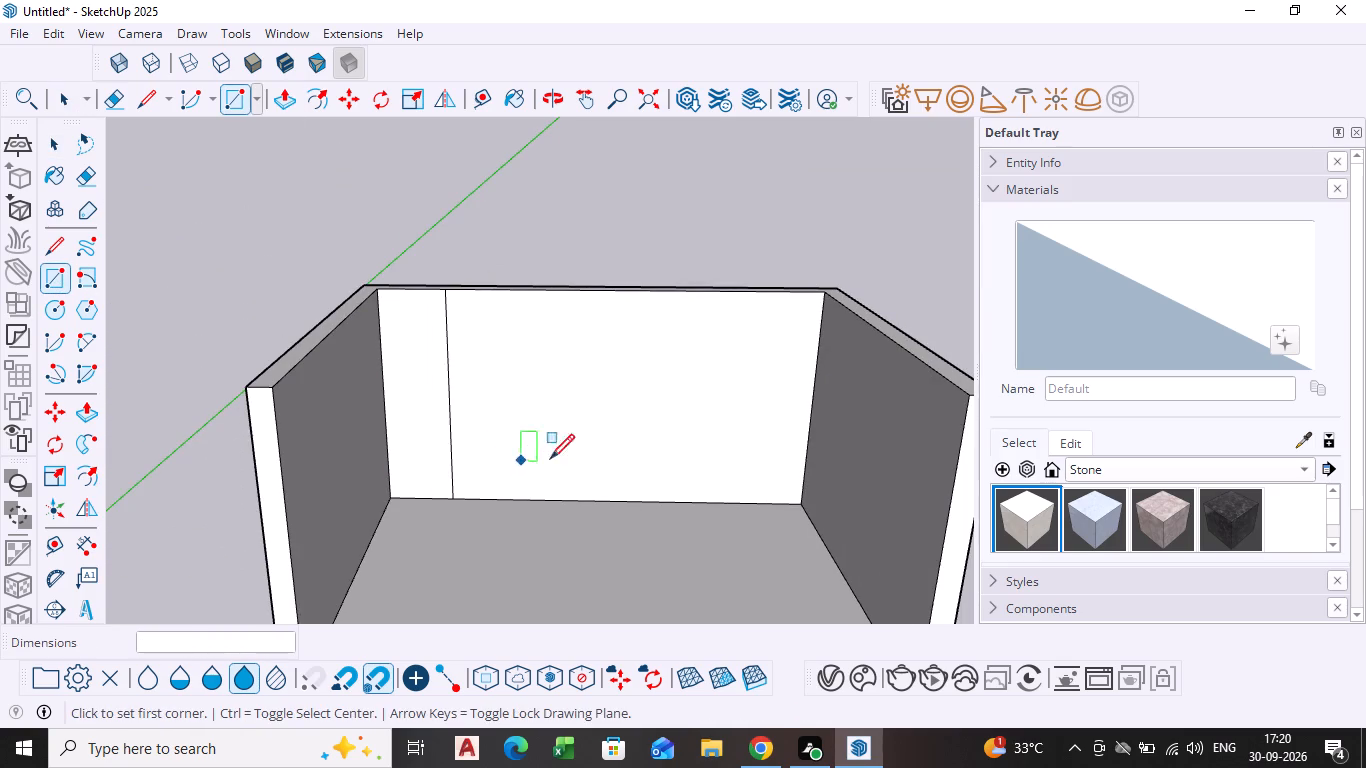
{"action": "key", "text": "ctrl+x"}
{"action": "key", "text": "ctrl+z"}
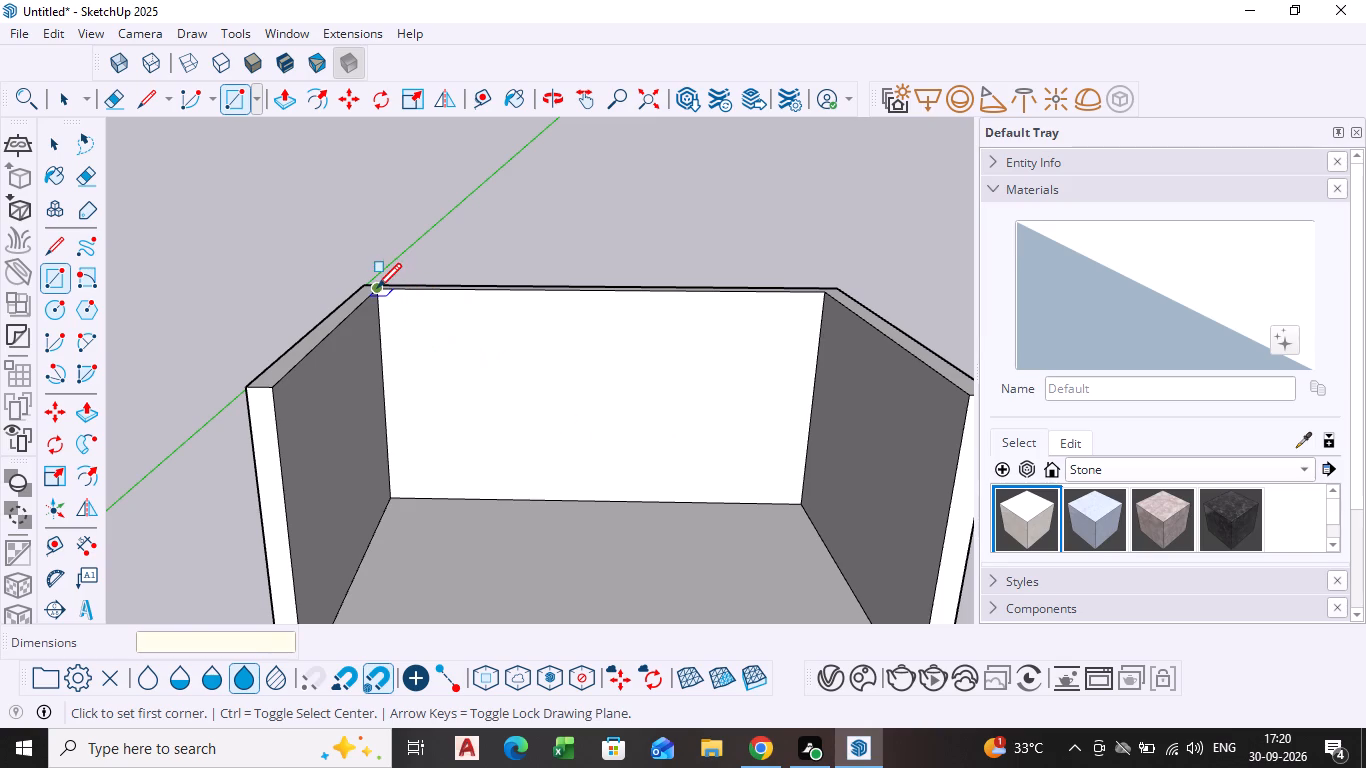
Draw a full-height rectangle about 4' 8" wide by 10' at the left end of the back wall's inner face.
{"action": "left_click", "coordinate": [377, 290]}
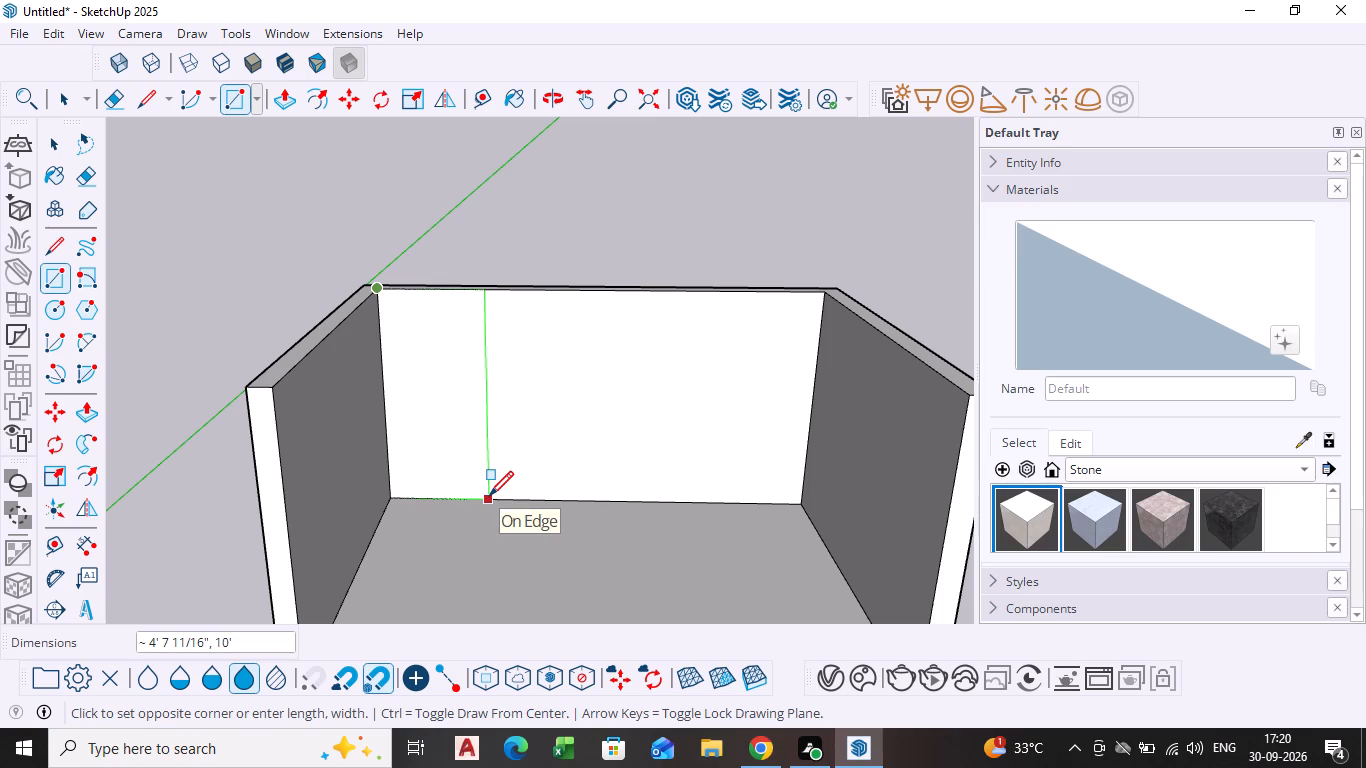
{"action": "left_click", "coordinate": [489, 498]}
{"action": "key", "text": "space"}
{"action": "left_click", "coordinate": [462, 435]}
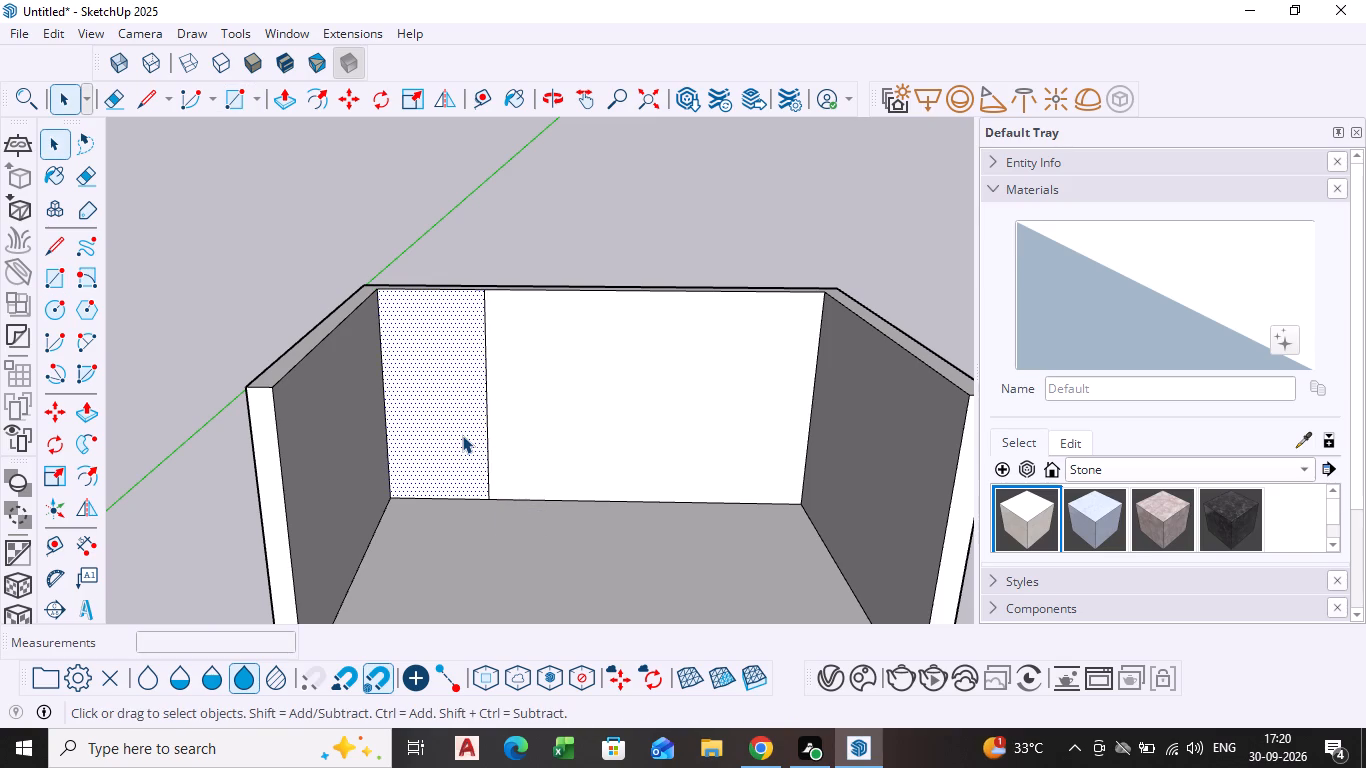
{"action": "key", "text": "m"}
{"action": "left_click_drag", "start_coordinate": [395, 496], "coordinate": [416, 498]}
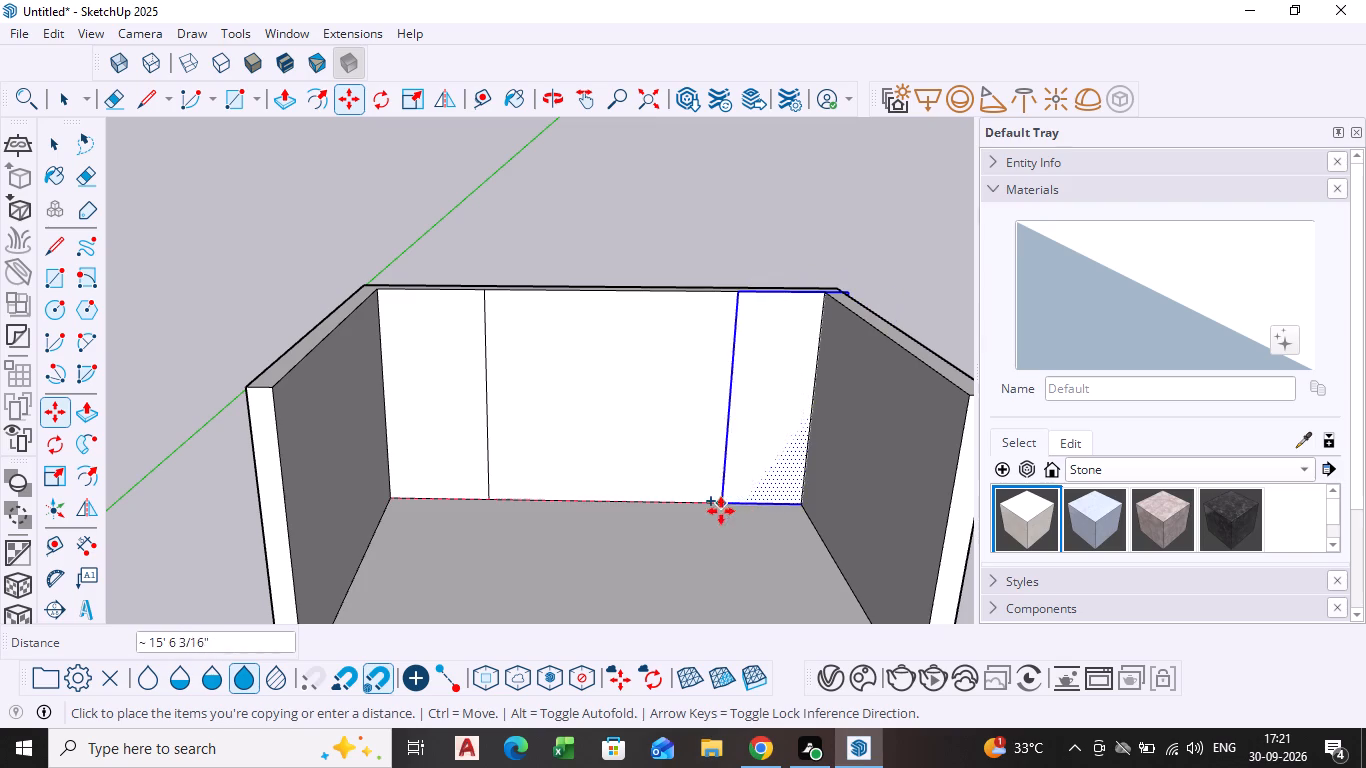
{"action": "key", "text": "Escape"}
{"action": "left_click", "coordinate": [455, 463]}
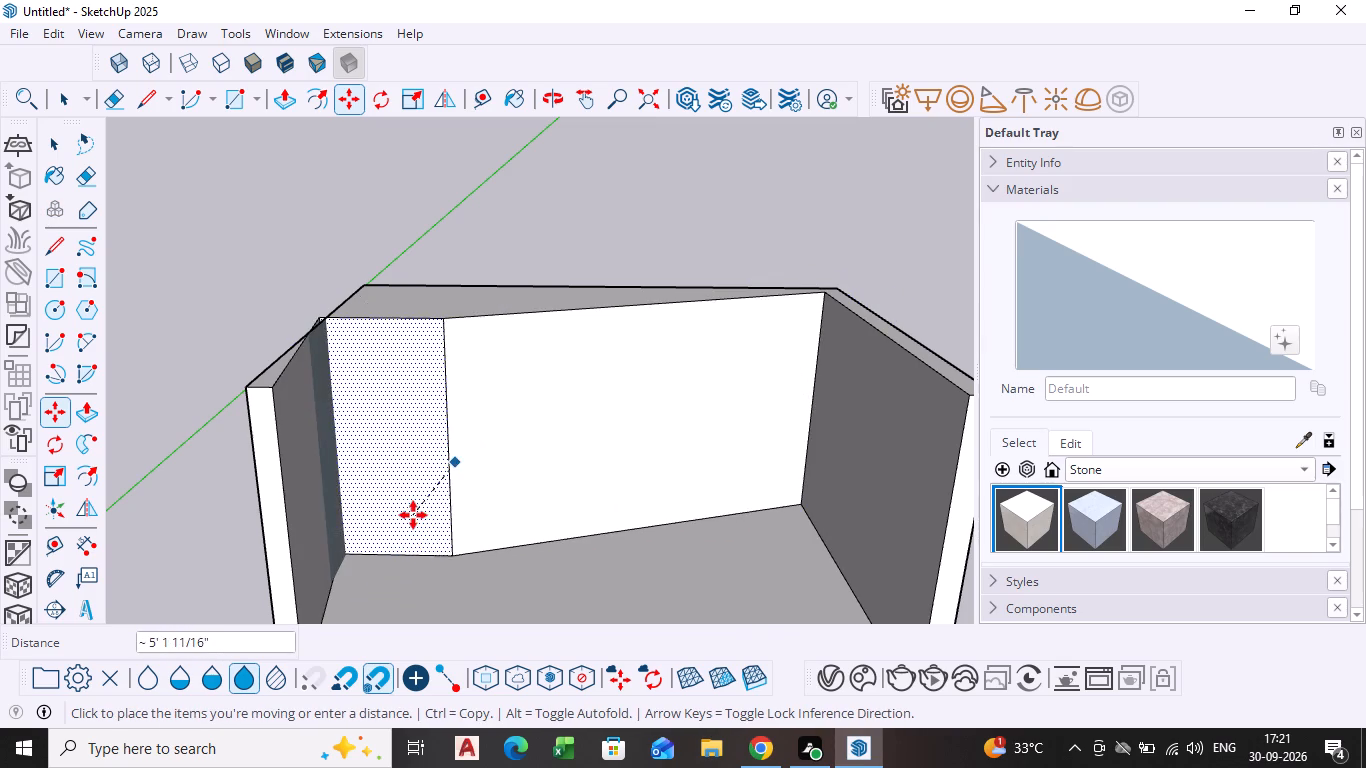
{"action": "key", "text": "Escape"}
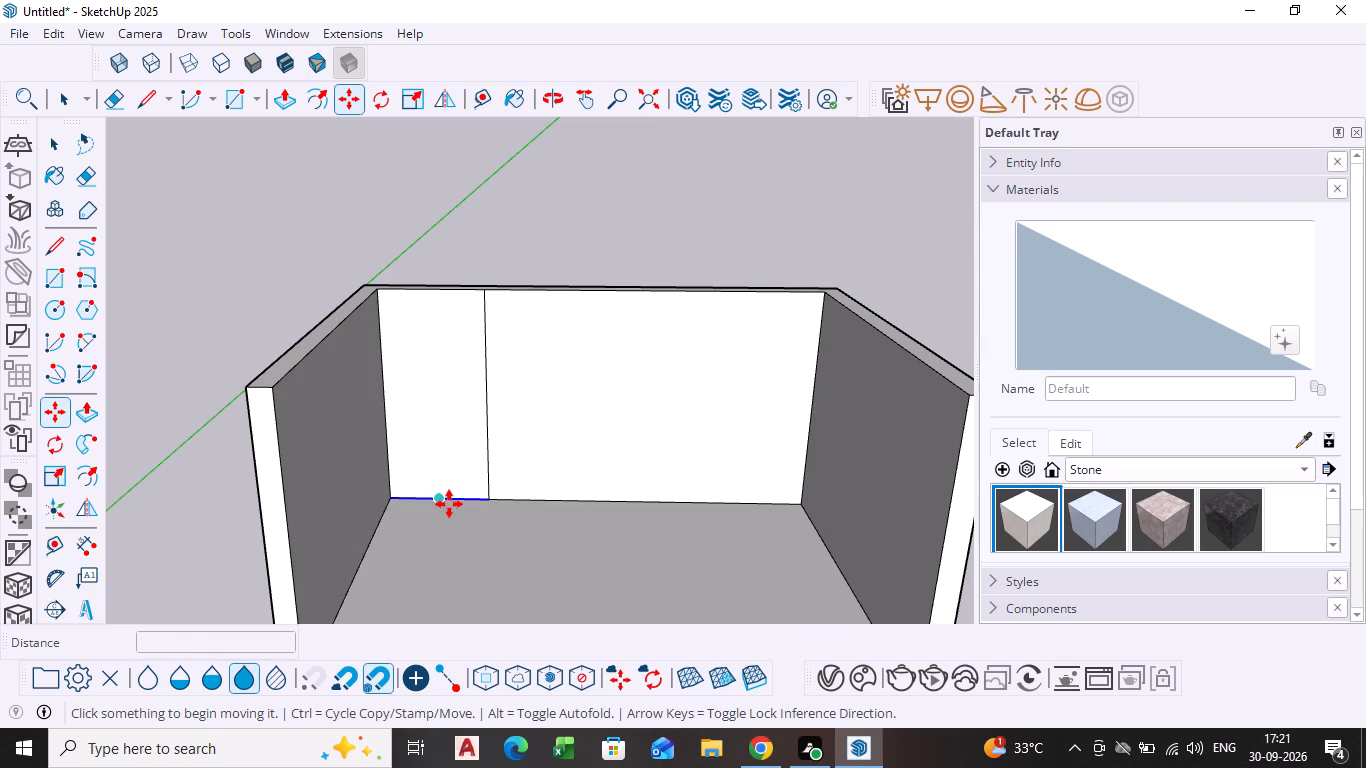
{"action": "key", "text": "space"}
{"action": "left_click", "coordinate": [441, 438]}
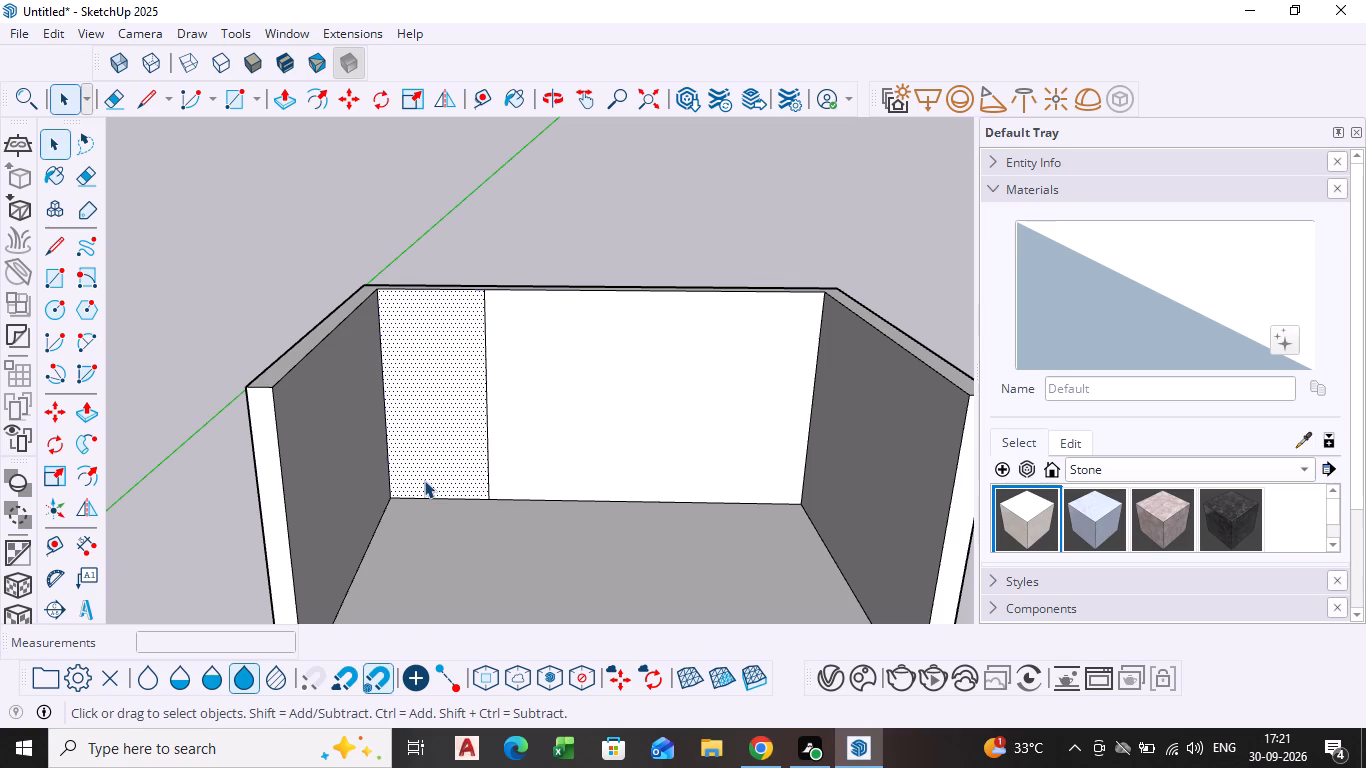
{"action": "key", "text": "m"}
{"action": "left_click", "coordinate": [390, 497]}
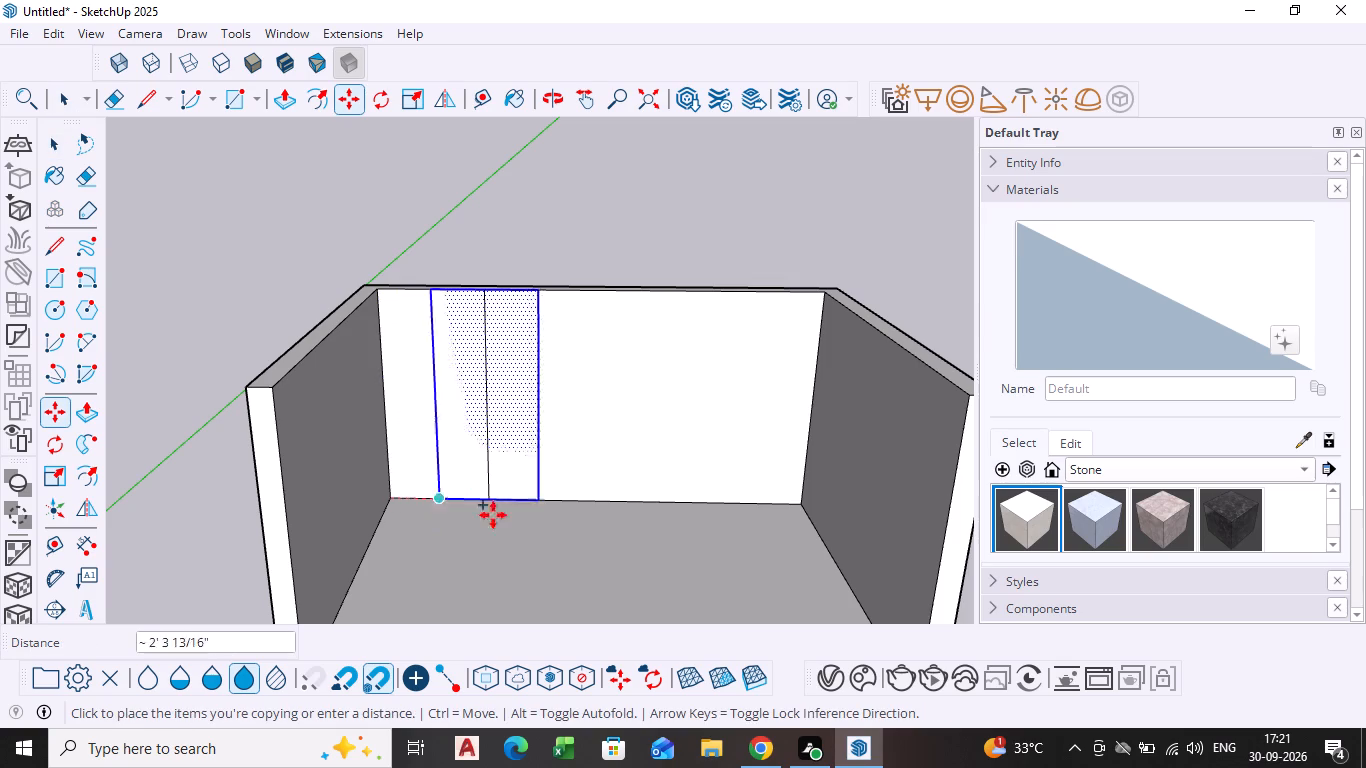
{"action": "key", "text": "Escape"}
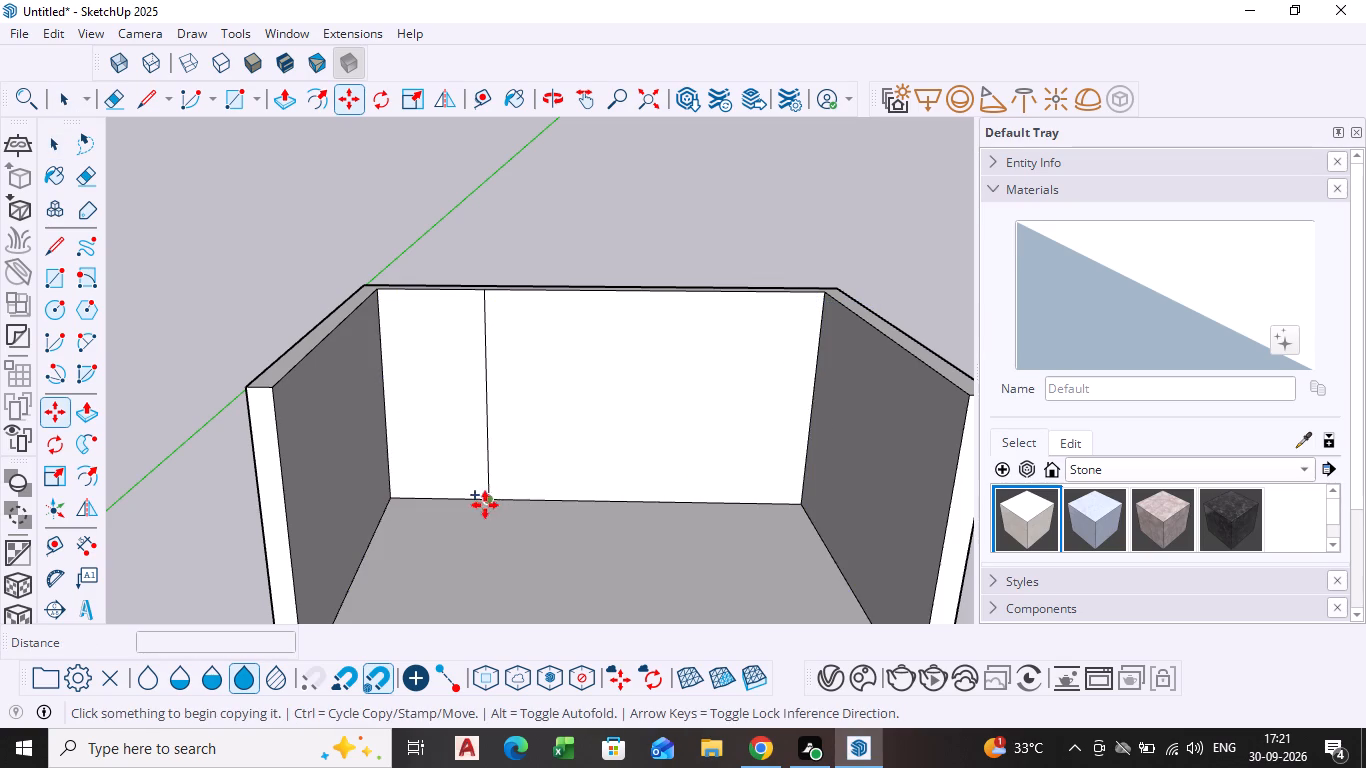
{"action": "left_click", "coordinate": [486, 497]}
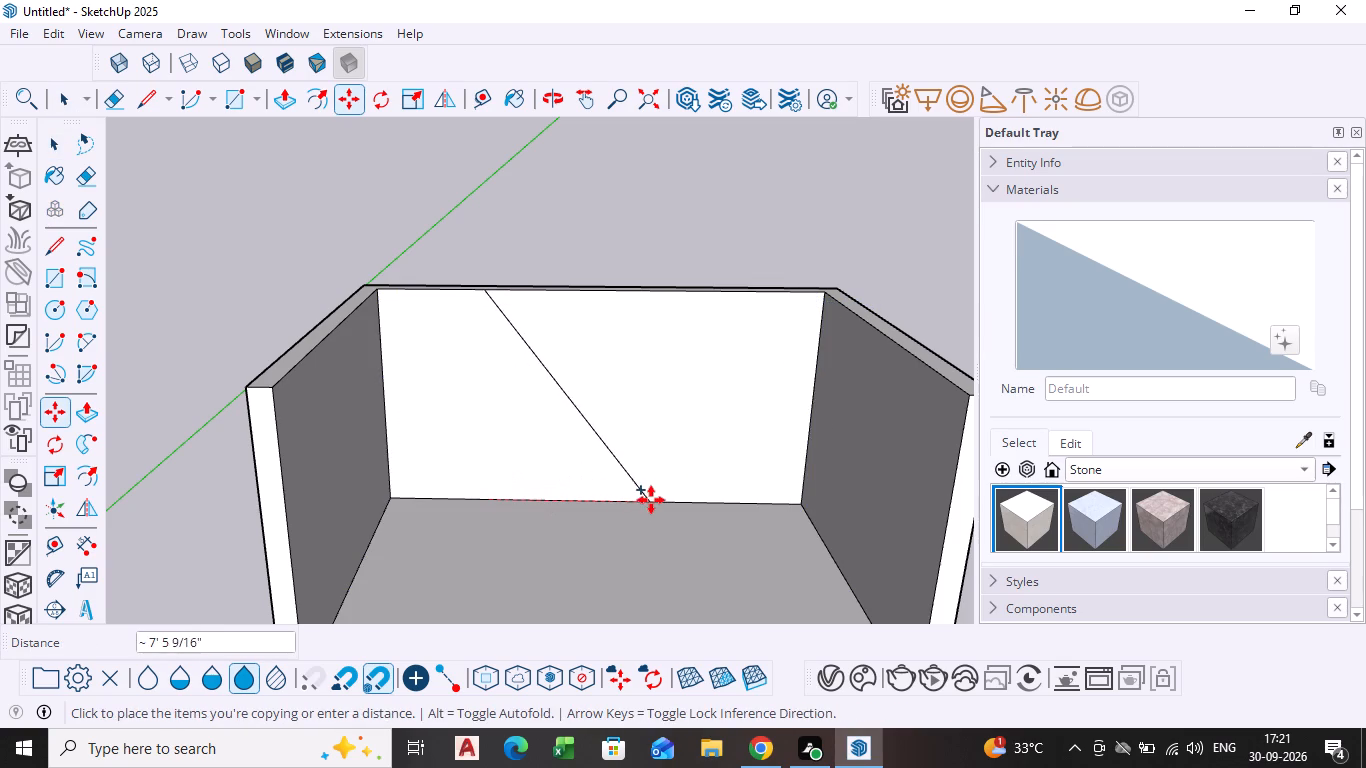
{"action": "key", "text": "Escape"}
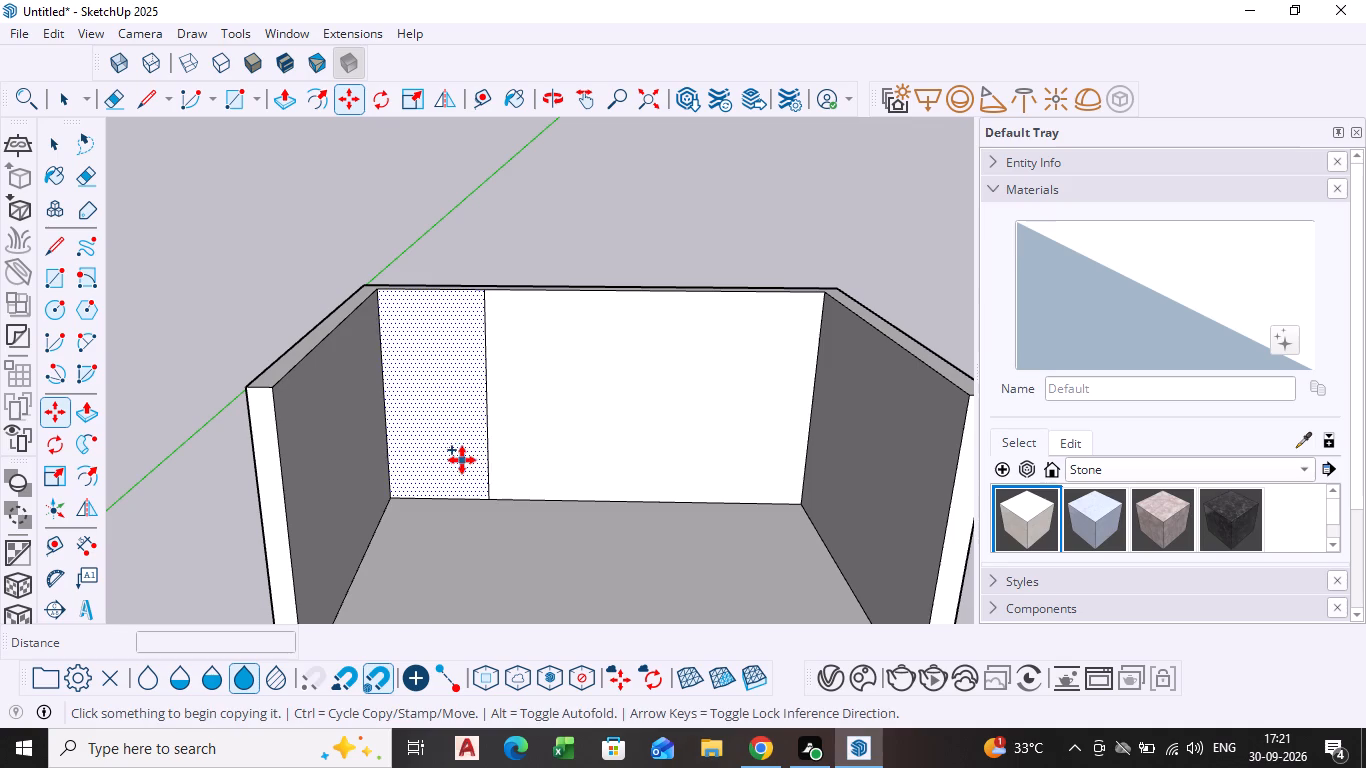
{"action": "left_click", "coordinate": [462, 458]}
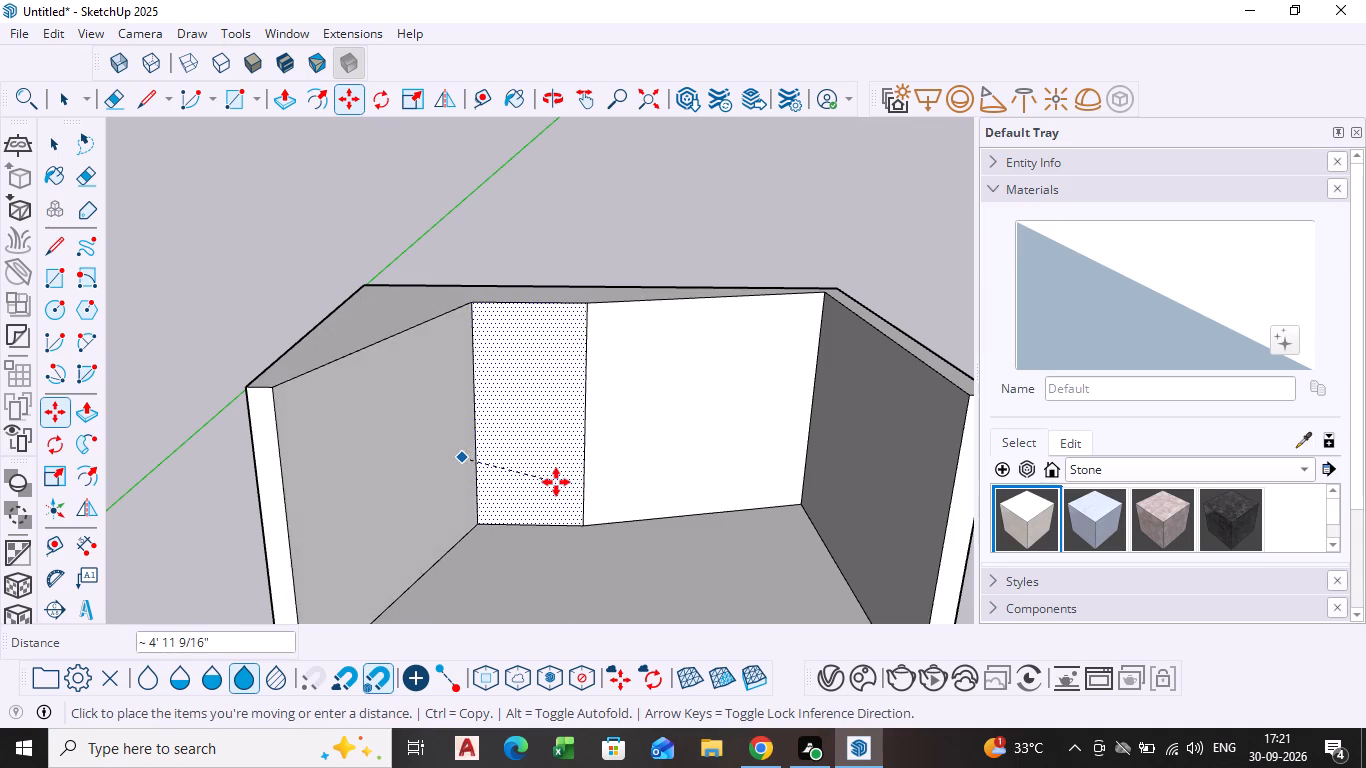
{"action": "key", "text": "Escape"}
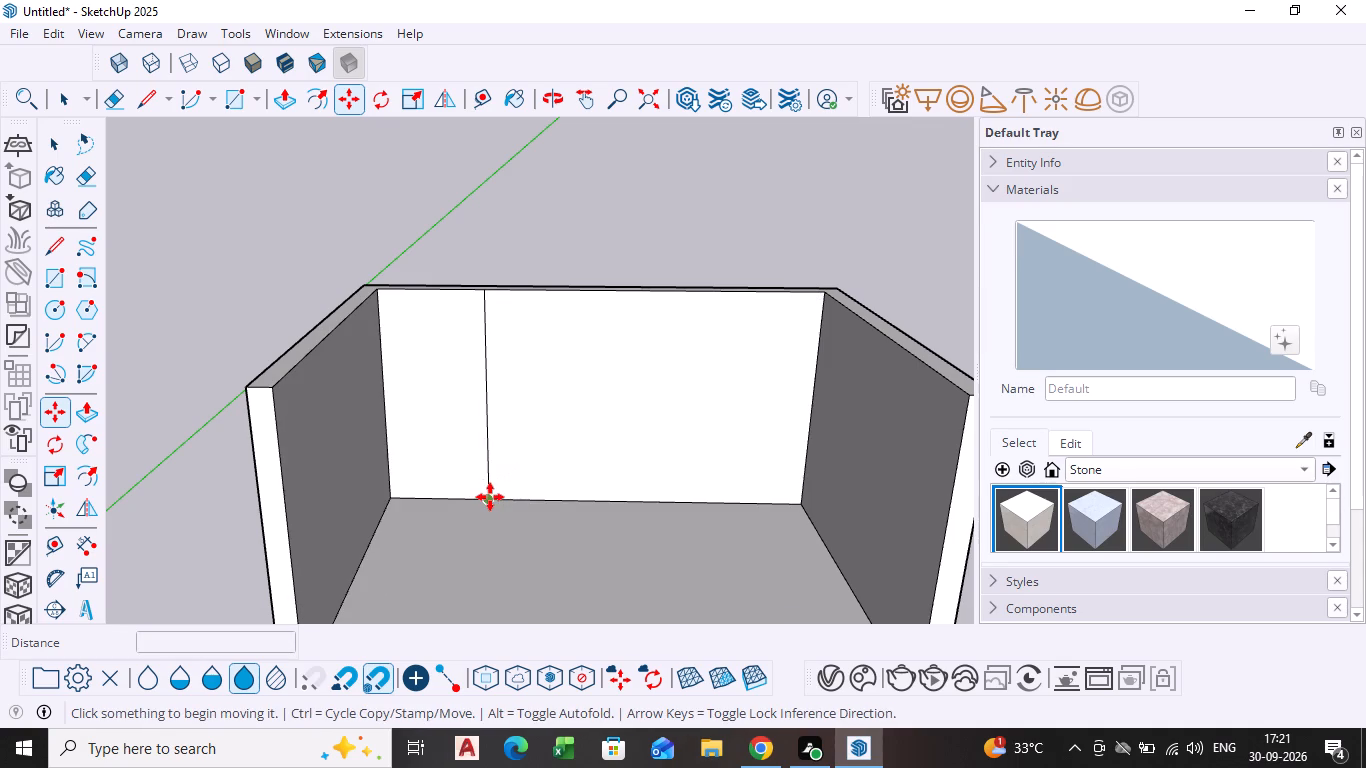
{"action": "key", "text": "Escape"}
Copy the left panel face about 14' 6" along the back wall so it meets the right side wall.
{"action": "key", "text": "space"}
{"action": "left_click", "coordinate": [464, 461]}
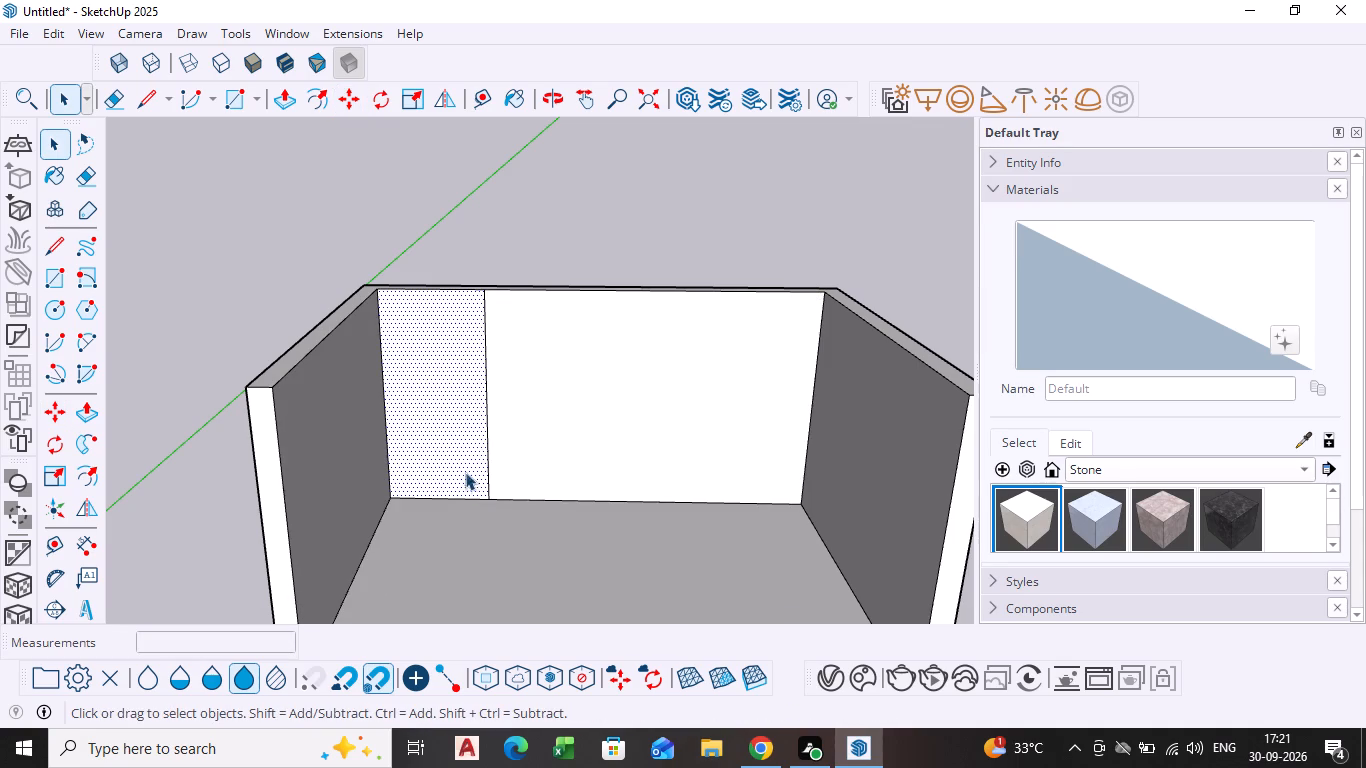
{"action": "key", "text": "m"}
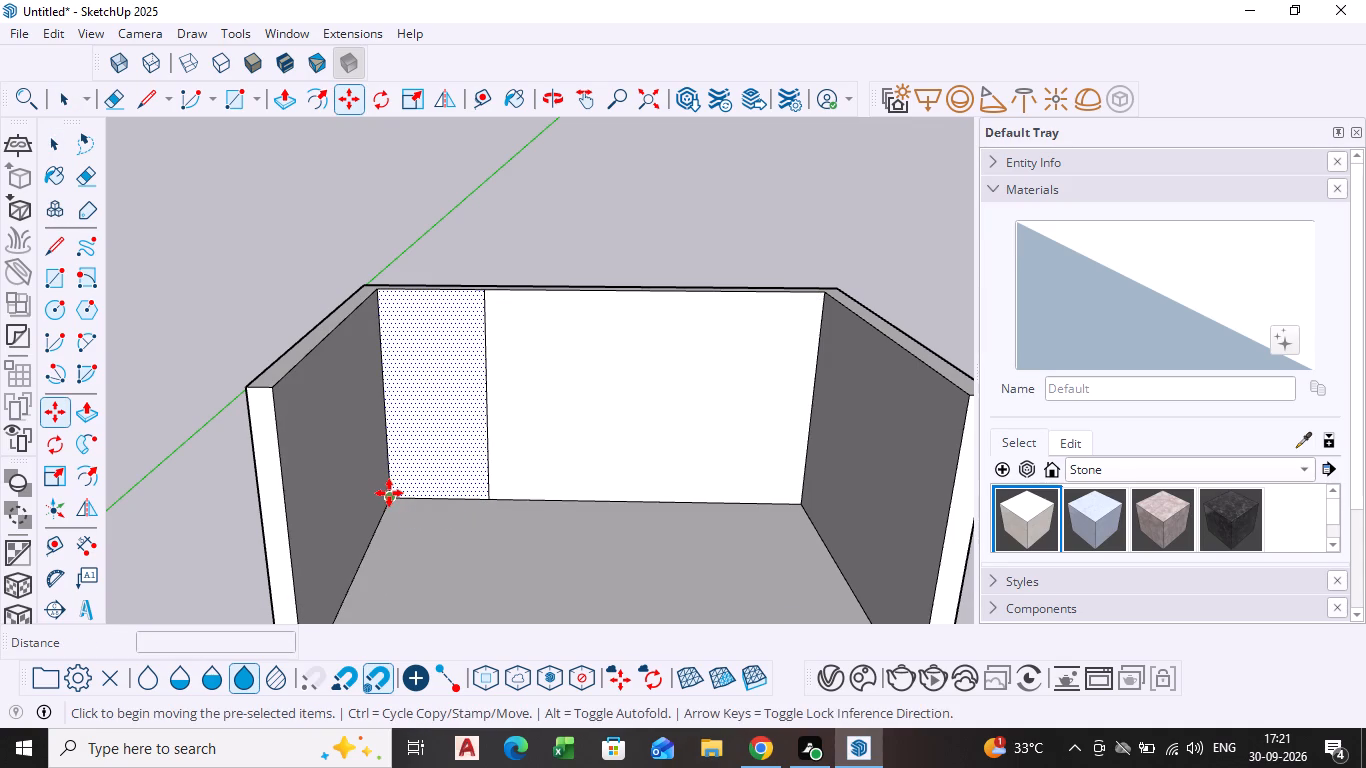
{"action": "left_click", "coordinate": [486, 498]}
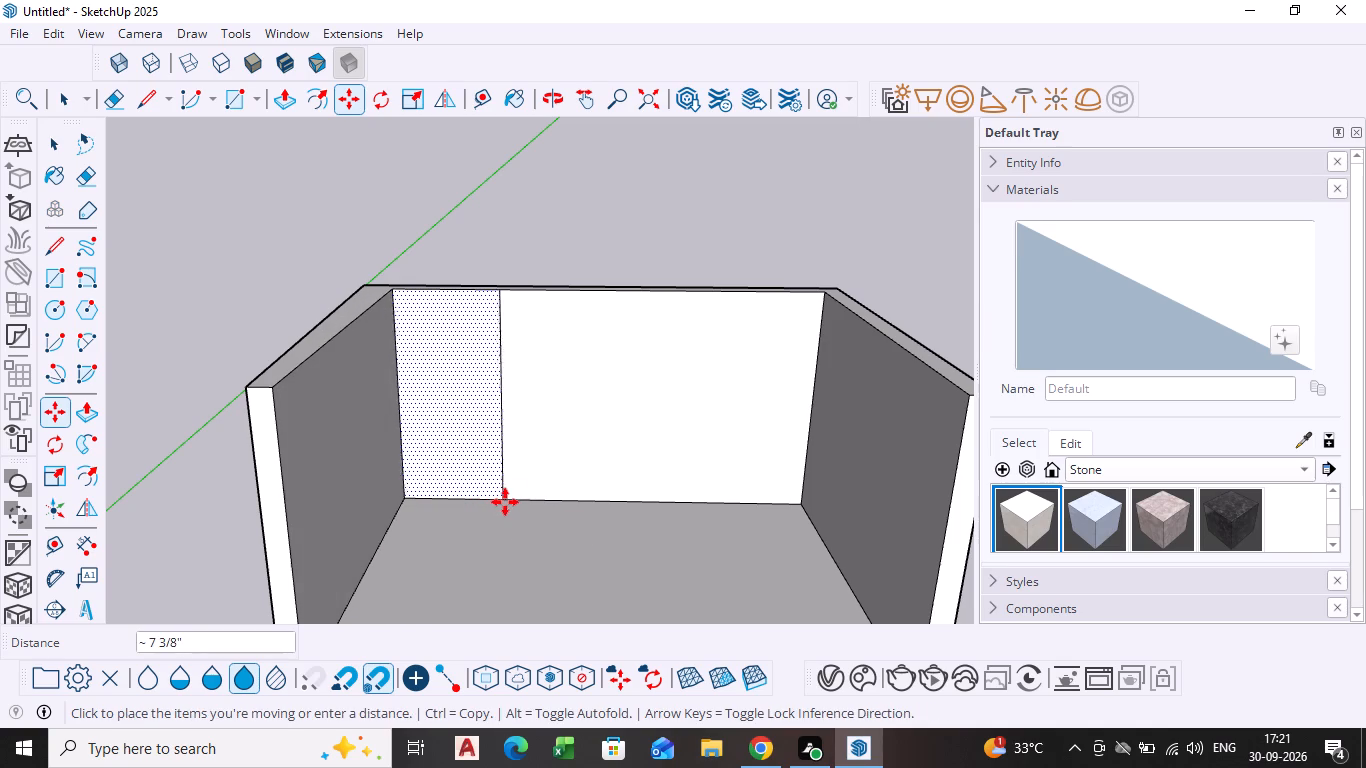
{"action": "left_click", "coordinate": [799, 503]}
{"action": "key", "text": "space"}
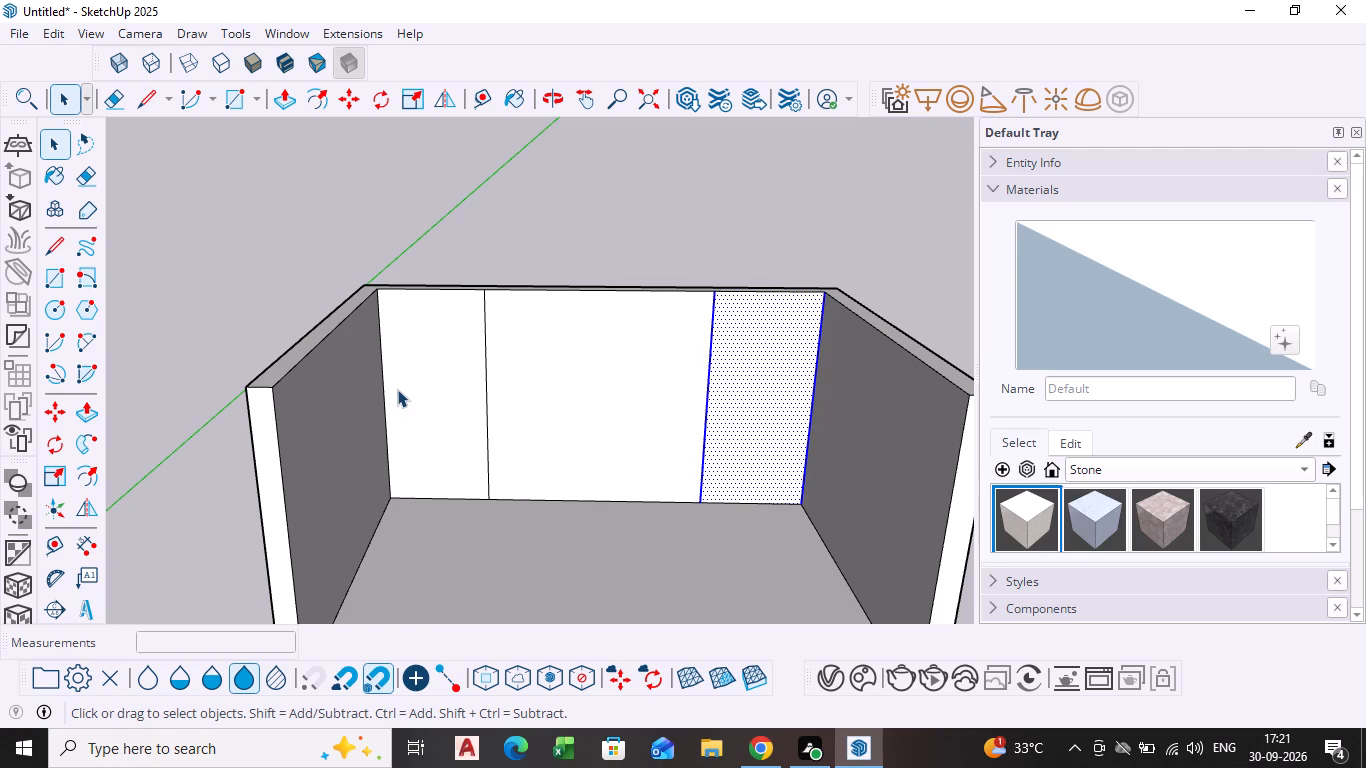
Offset the outline of the back wall's left panel inward to form a narrow border.
{"action": "scroll", "coordinate": [324, 325], "scroll_direction": "up", "scroll_amount": 4}
{"action": "scroll", "coordinate": [469, 453], "scroll_direction": "down", "scroll_amount": 1}
{"action": "middle_click_drag", "start_coordinate": [473, 442], "coordinate": [469, 406]}
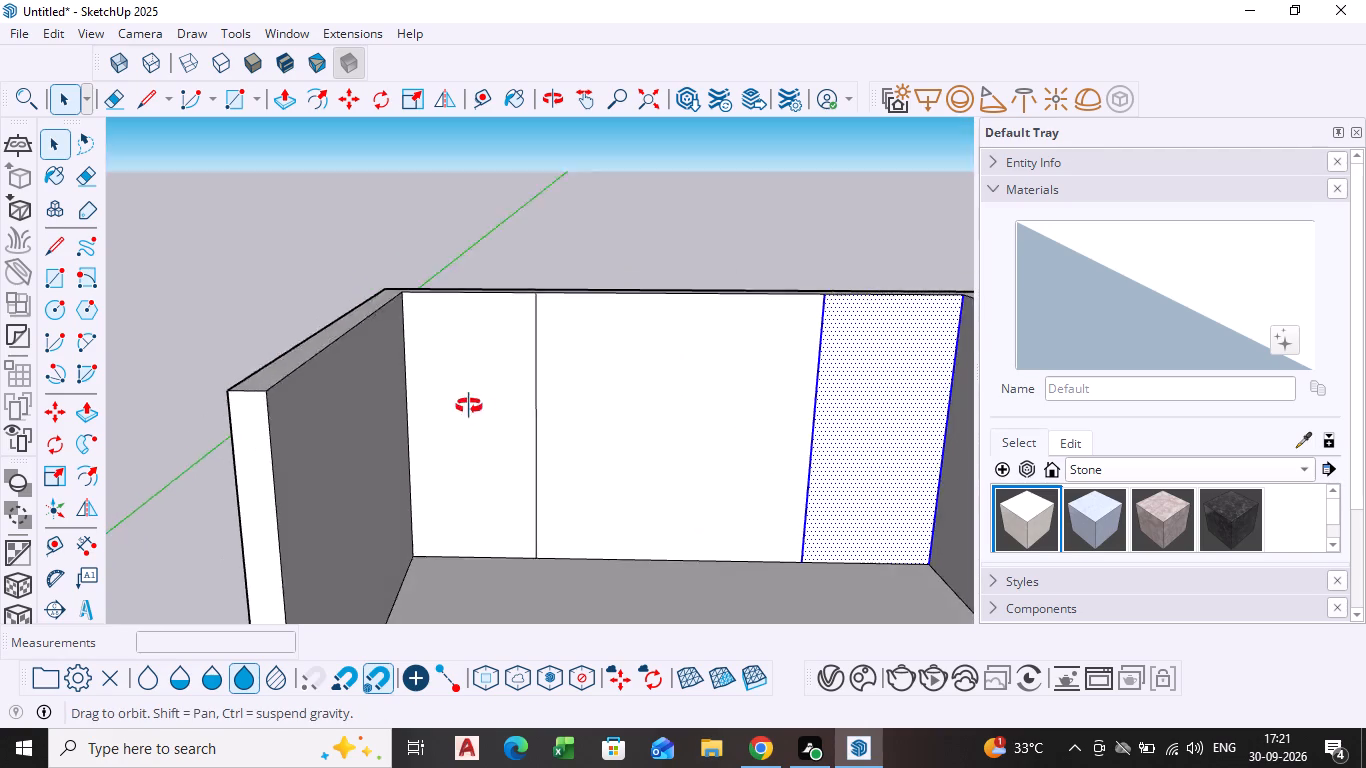
{"action": "middle_click_drag", "start_coordinate": [469, 406], "coordinate": [464, 396]}
{"action": "scroll", "coordinate": [482, 472], "scroll_direction": "up", "scroll_amount": 2}
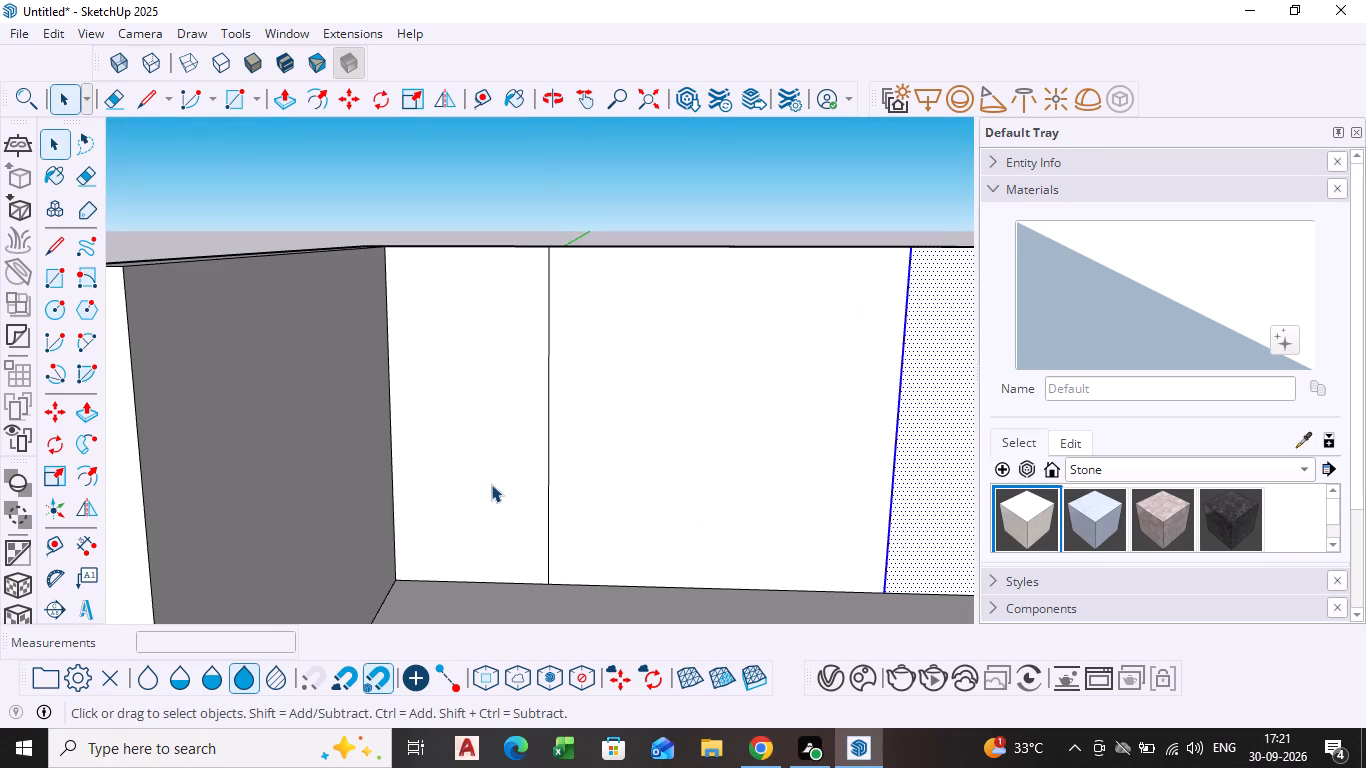
{"action": "scroll", "coordinate": [491, 484], "scroll_direction": "down", "scroll_amount": 1}
{"action": "middle_click_drag", "start_coordinate": [523, 482], "coordinate": [491, 452], "text": "shift"}
{"action": "left_click", "coordinate": [433, 463]}
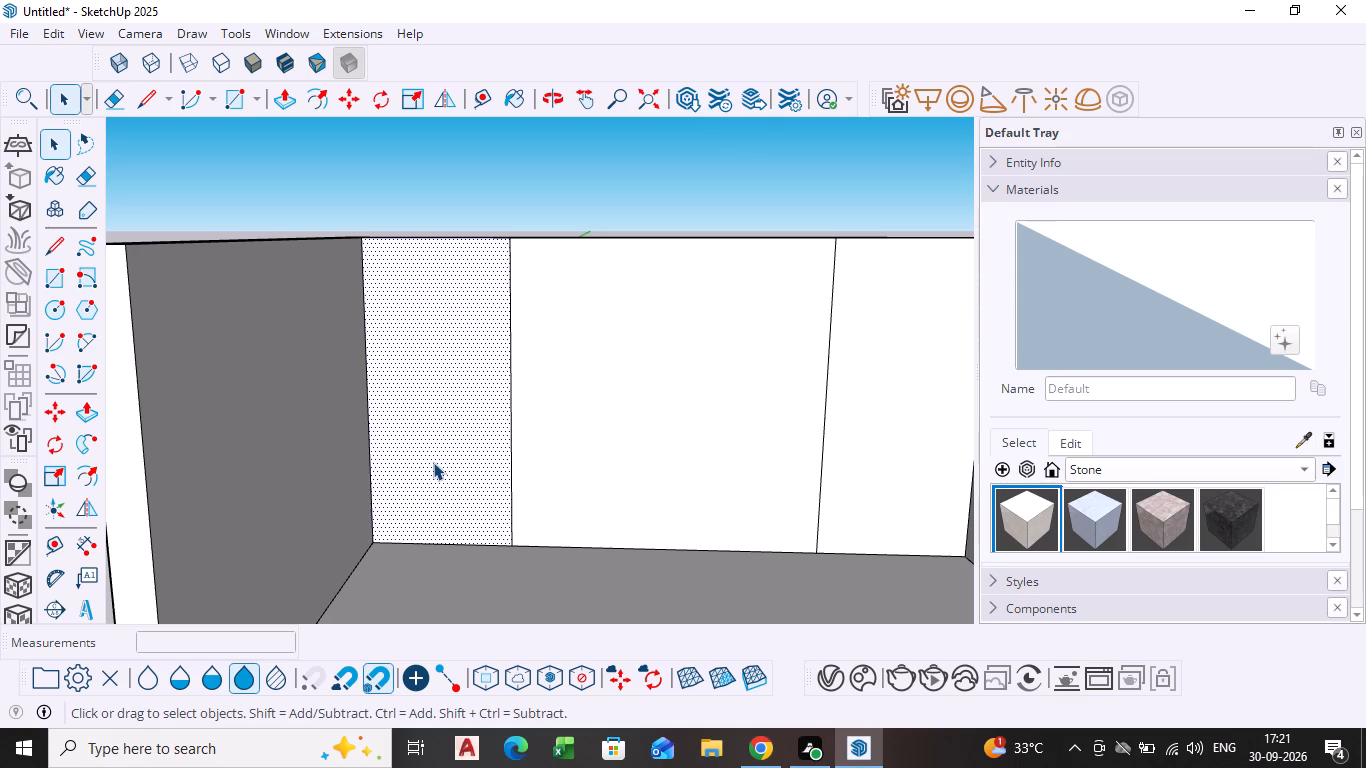
{"action": "left_click", "coordinate": [82, 481]}
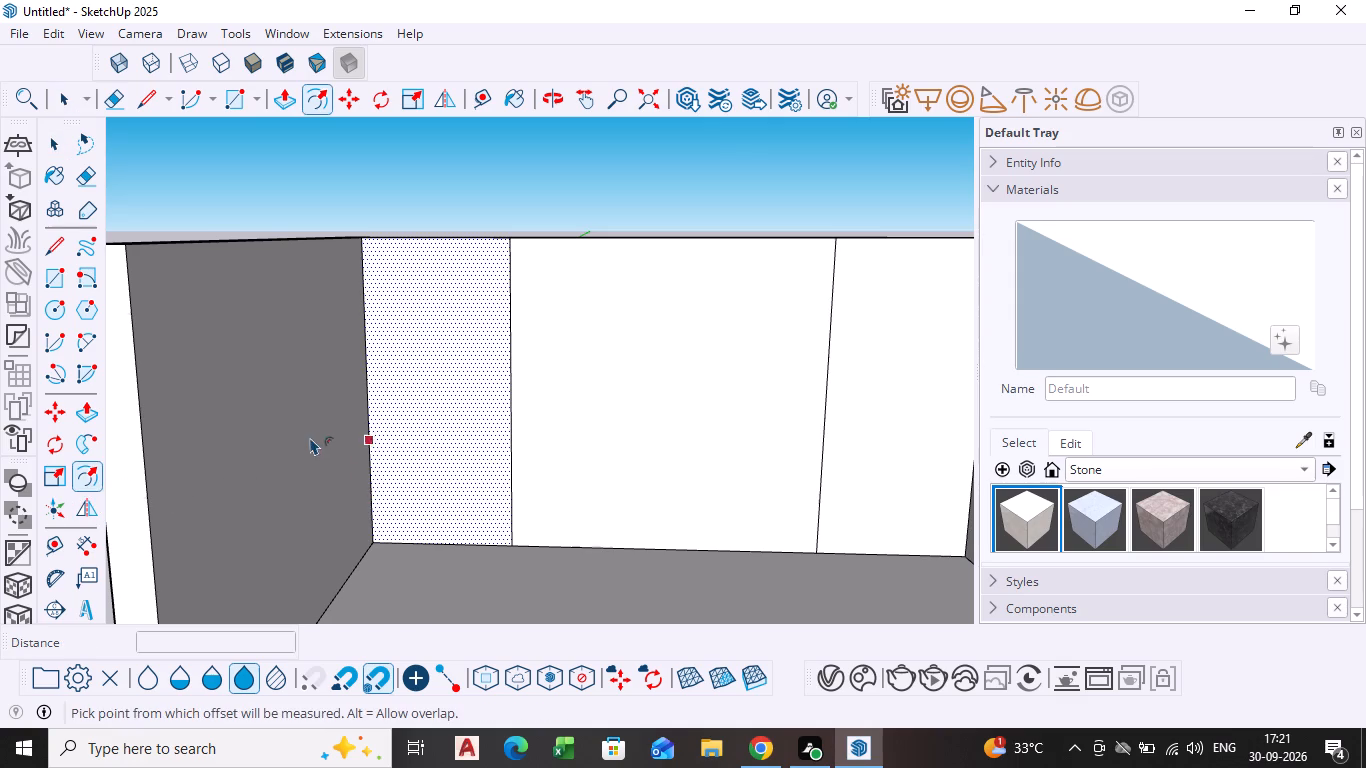
{"action": "left_click", "coordinate": [356, 433]}
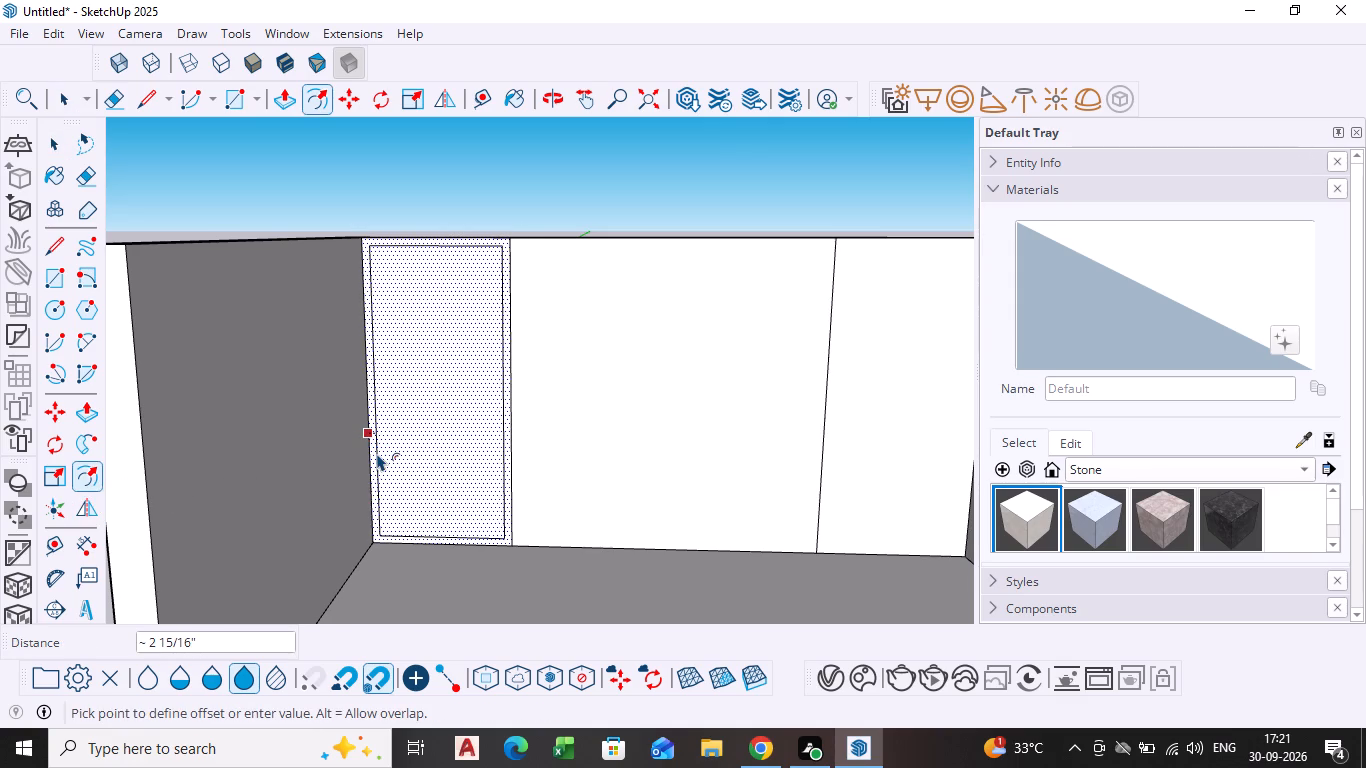
{"action": "scroll", "coordinate": [377, 453], "scroll_direction": "up", "scroll_amount": 6}
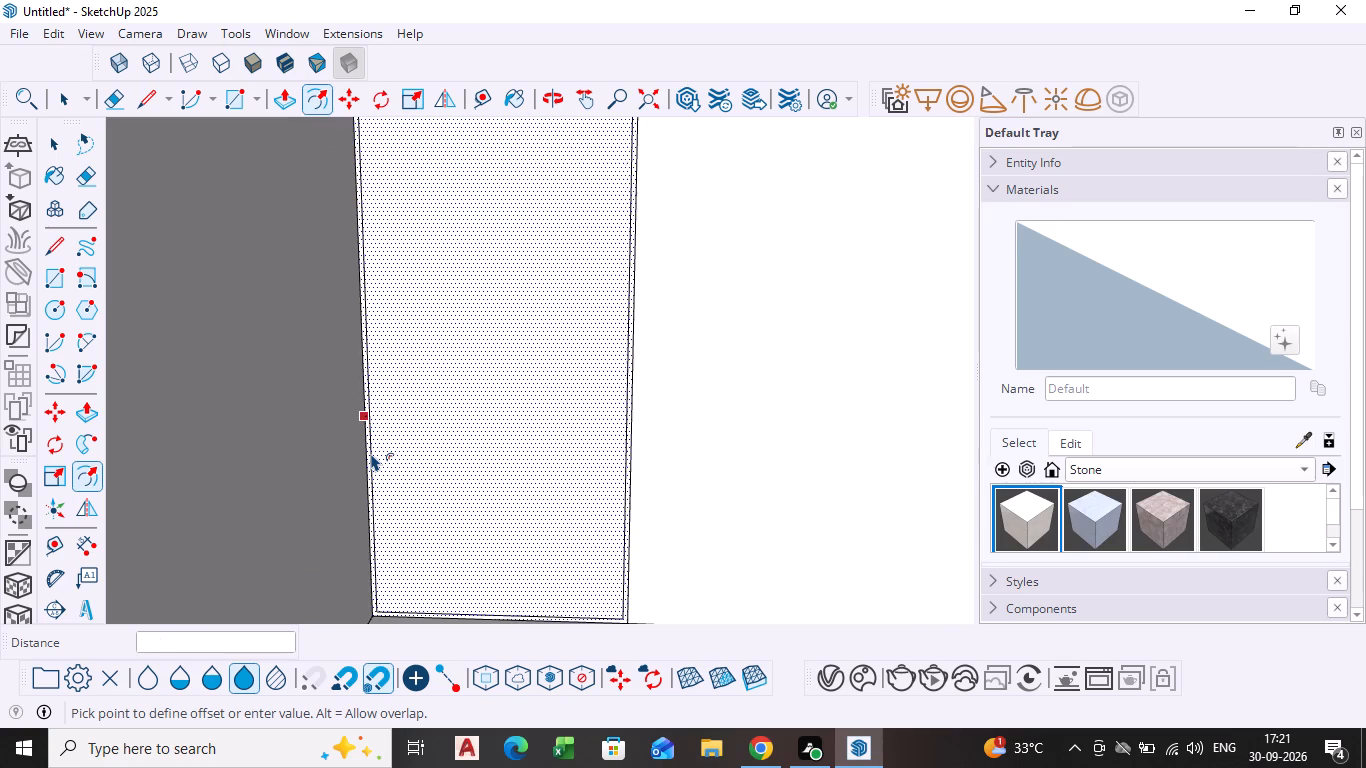
{"action": "left_click", "coordinate": [374, 458]}
{"action": "key", "text": "space"}
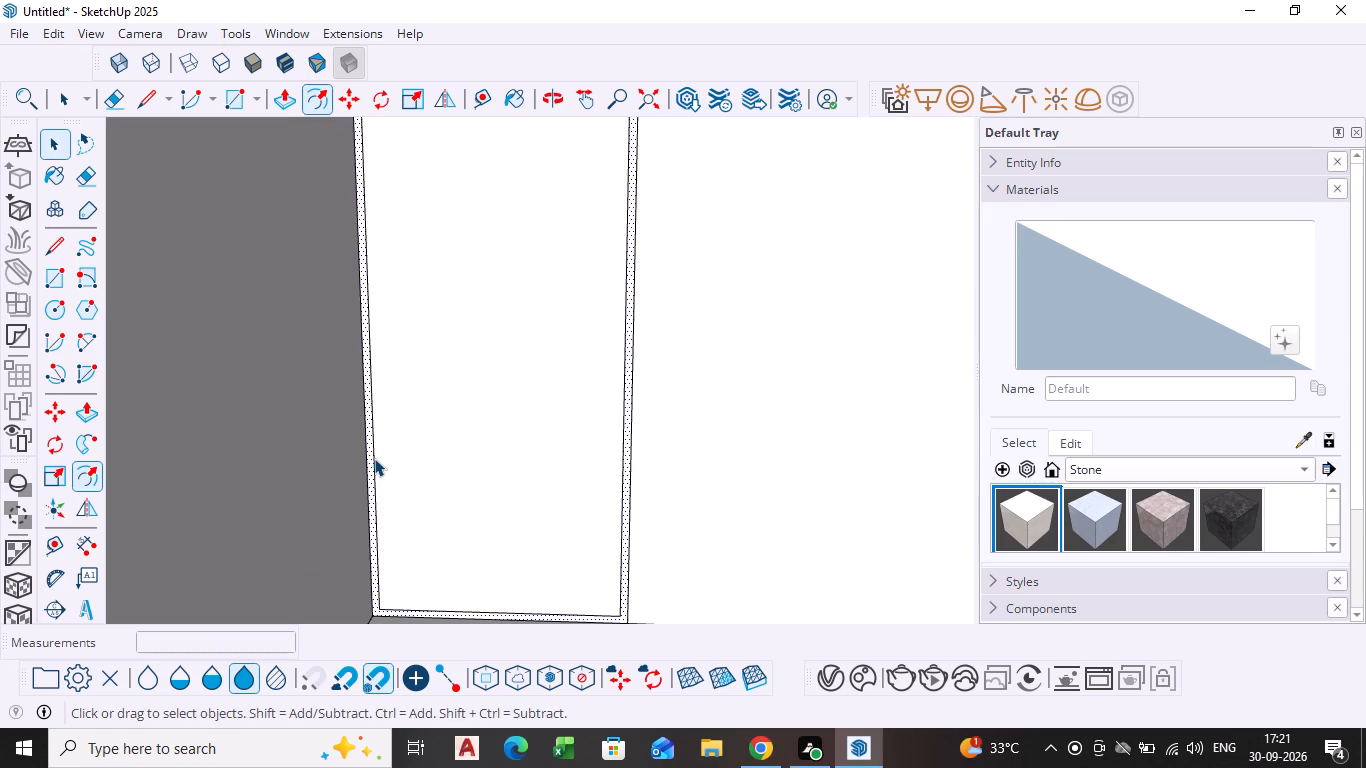
{"action": "scroll", "coordinate": [714, 609], "scroll_direction": "down", "scroll_amount": 4}
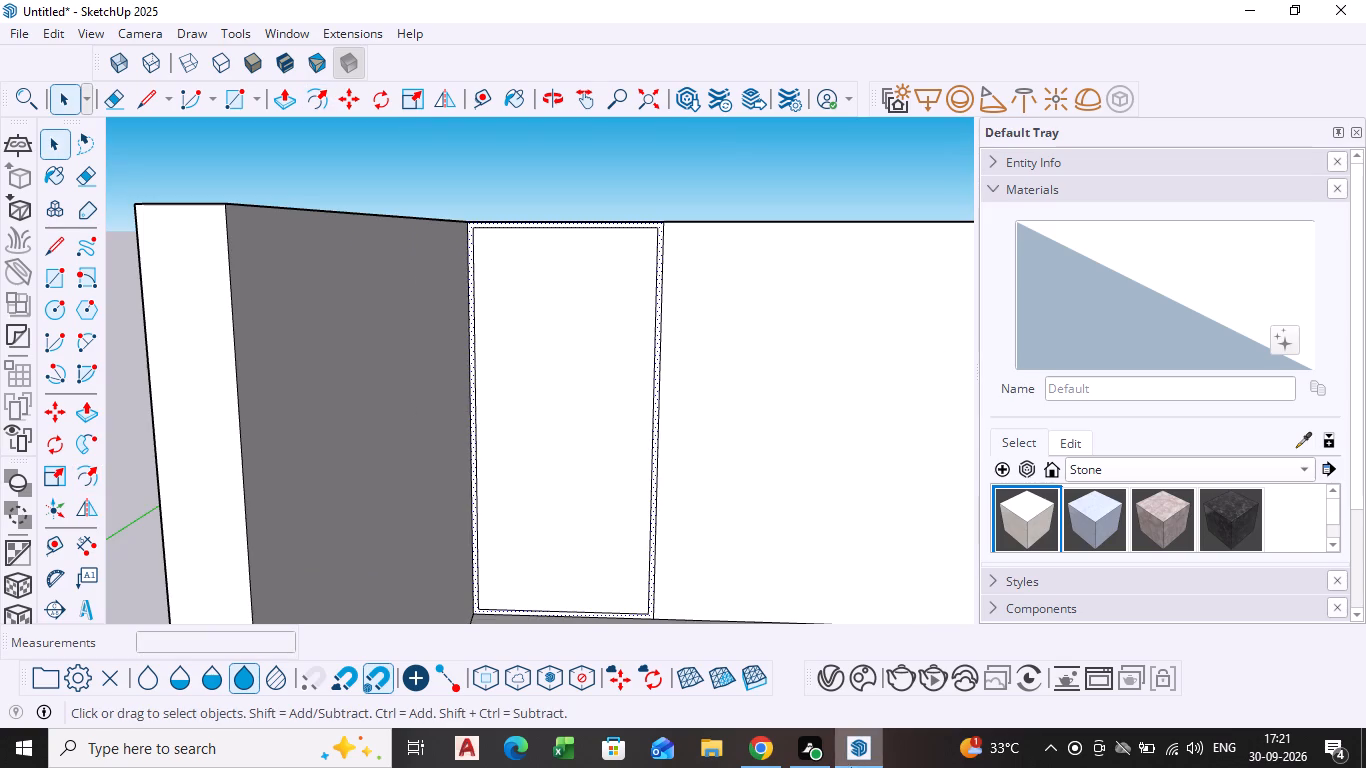
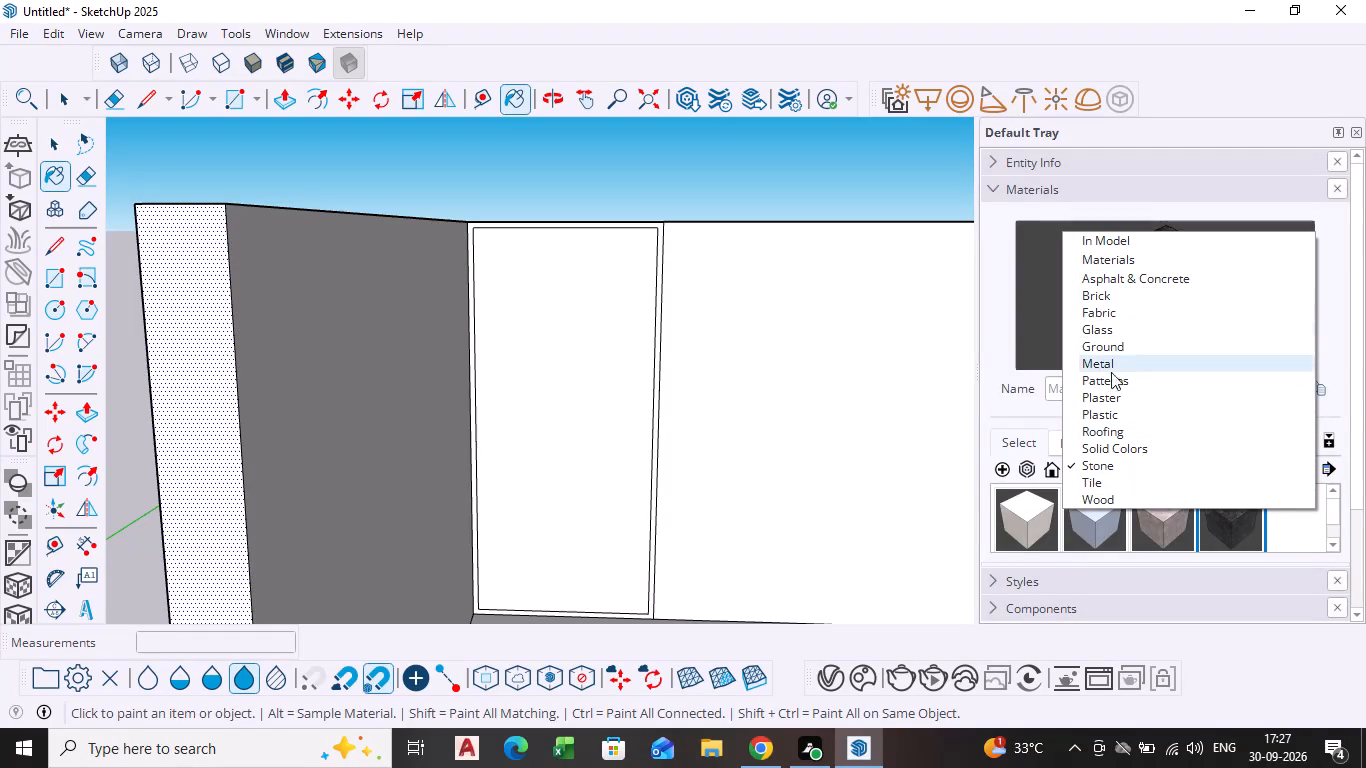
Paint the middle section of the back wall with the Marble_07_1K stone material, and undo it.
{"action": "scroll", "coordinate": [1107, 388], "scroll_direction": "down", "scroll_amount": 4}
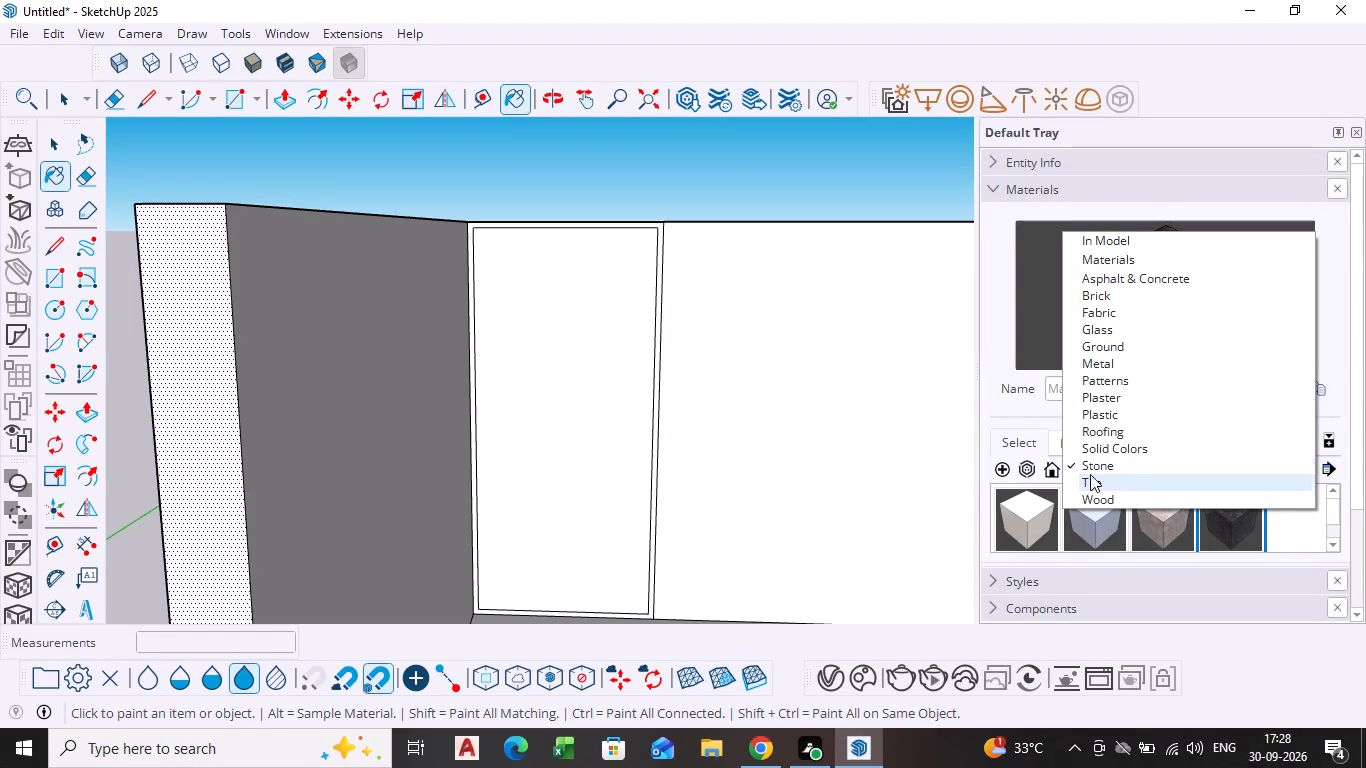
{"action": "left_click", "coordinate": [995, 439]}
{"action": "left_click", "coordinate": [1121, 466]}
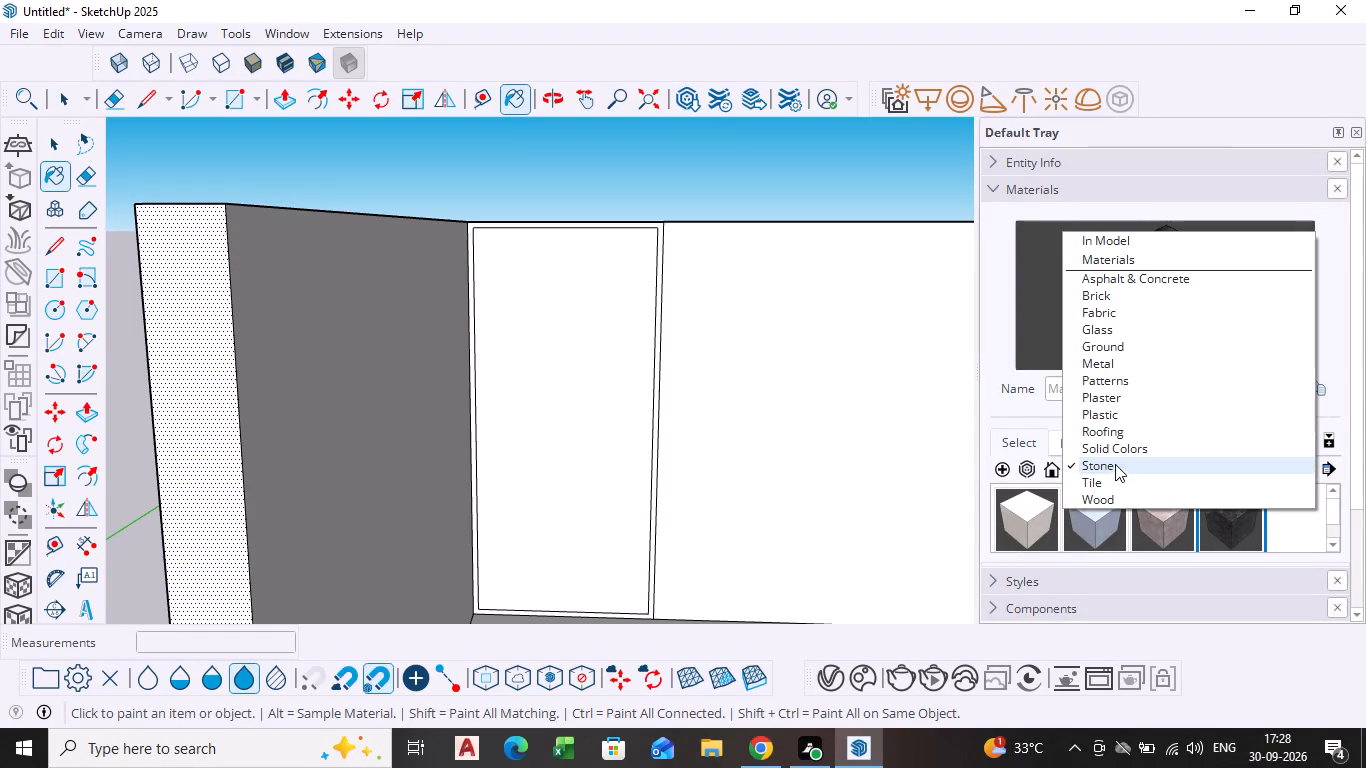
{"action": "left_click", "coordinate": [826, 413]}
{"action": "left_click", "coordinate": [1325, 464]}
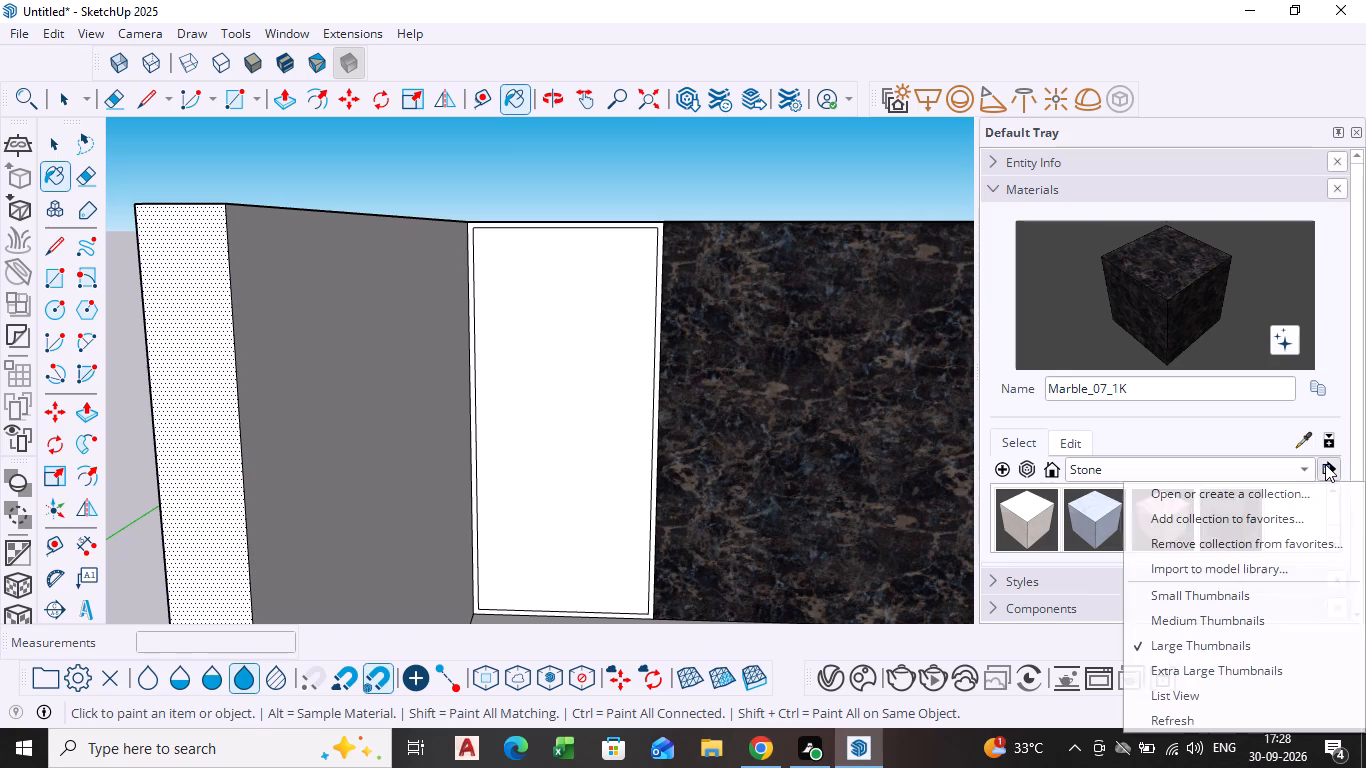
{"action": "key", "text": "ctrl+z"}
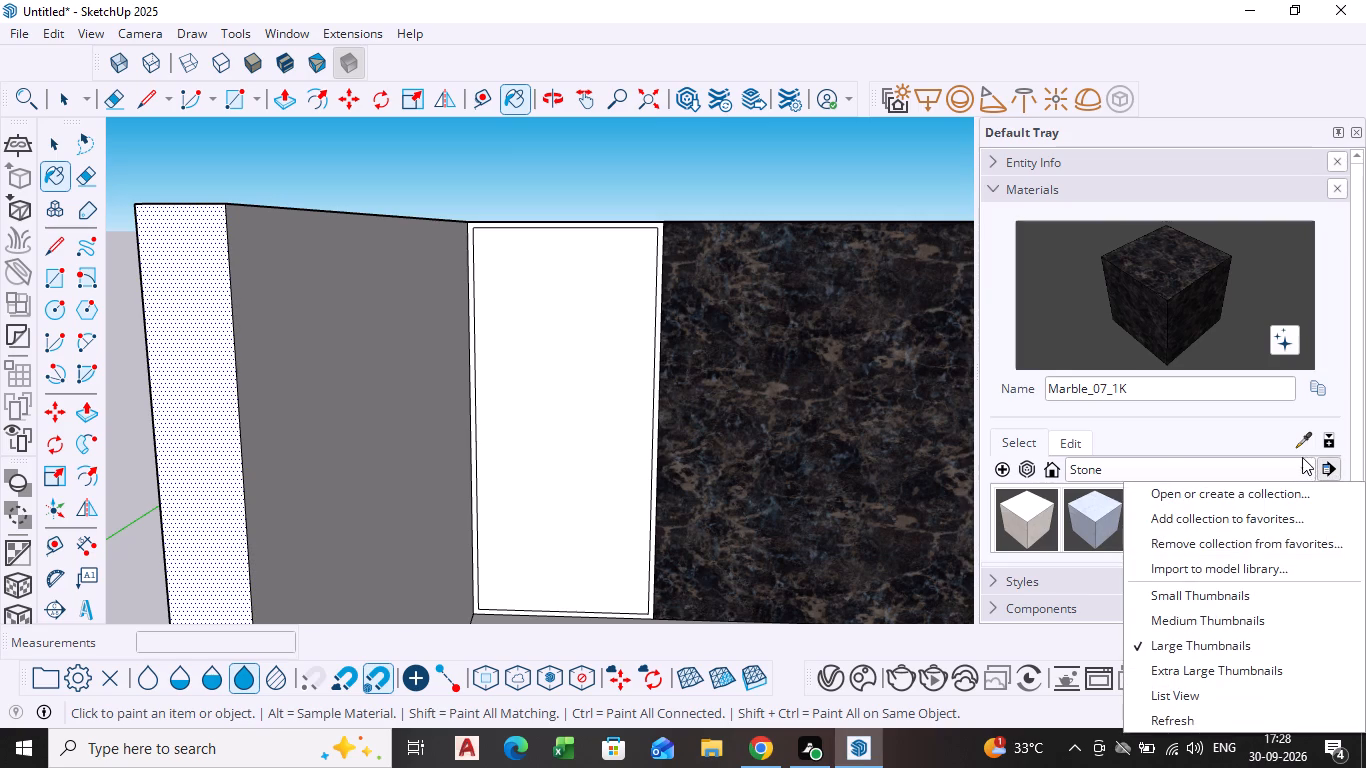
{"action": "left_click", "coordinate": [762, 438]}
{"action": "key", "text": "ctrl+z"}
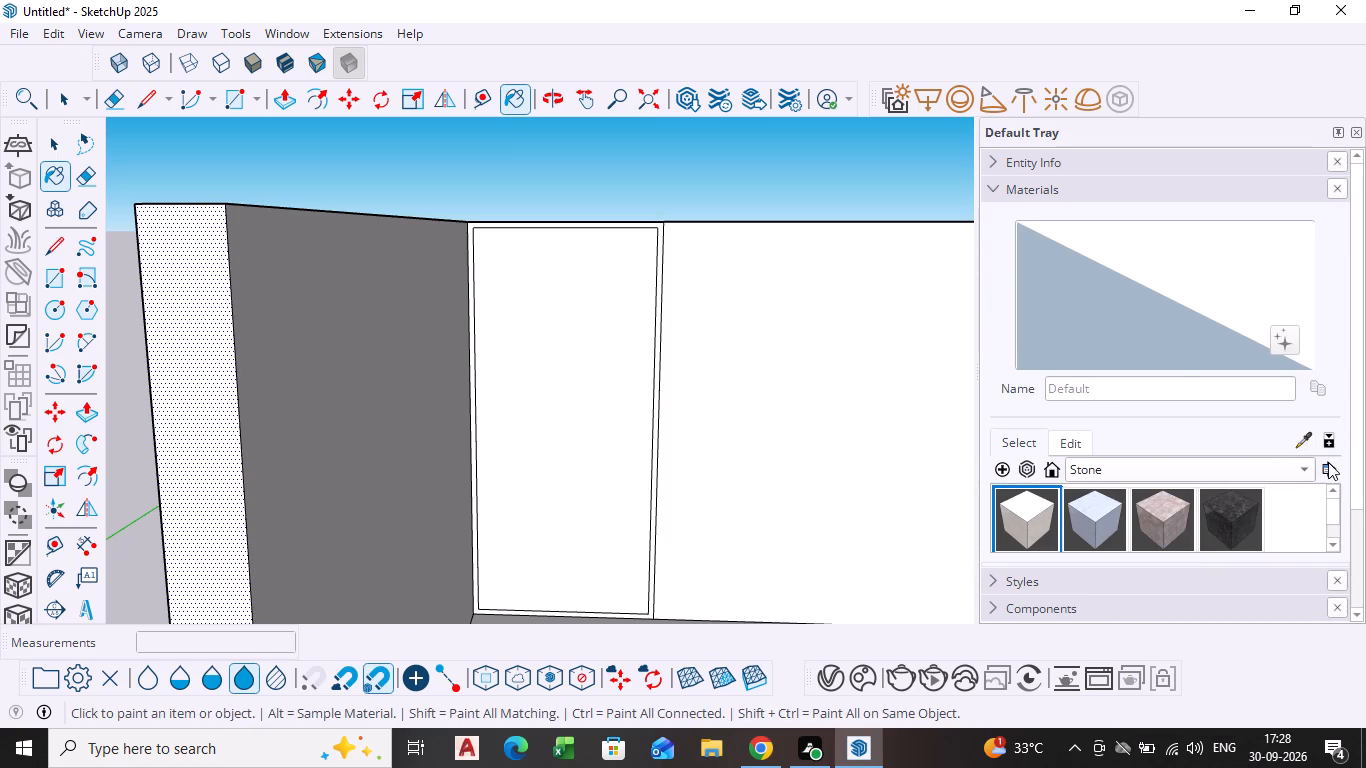
Browse the material collections and the materials already in the model for a wall finish.
{"action": "left_click", "coordinate": [1303, 465]}
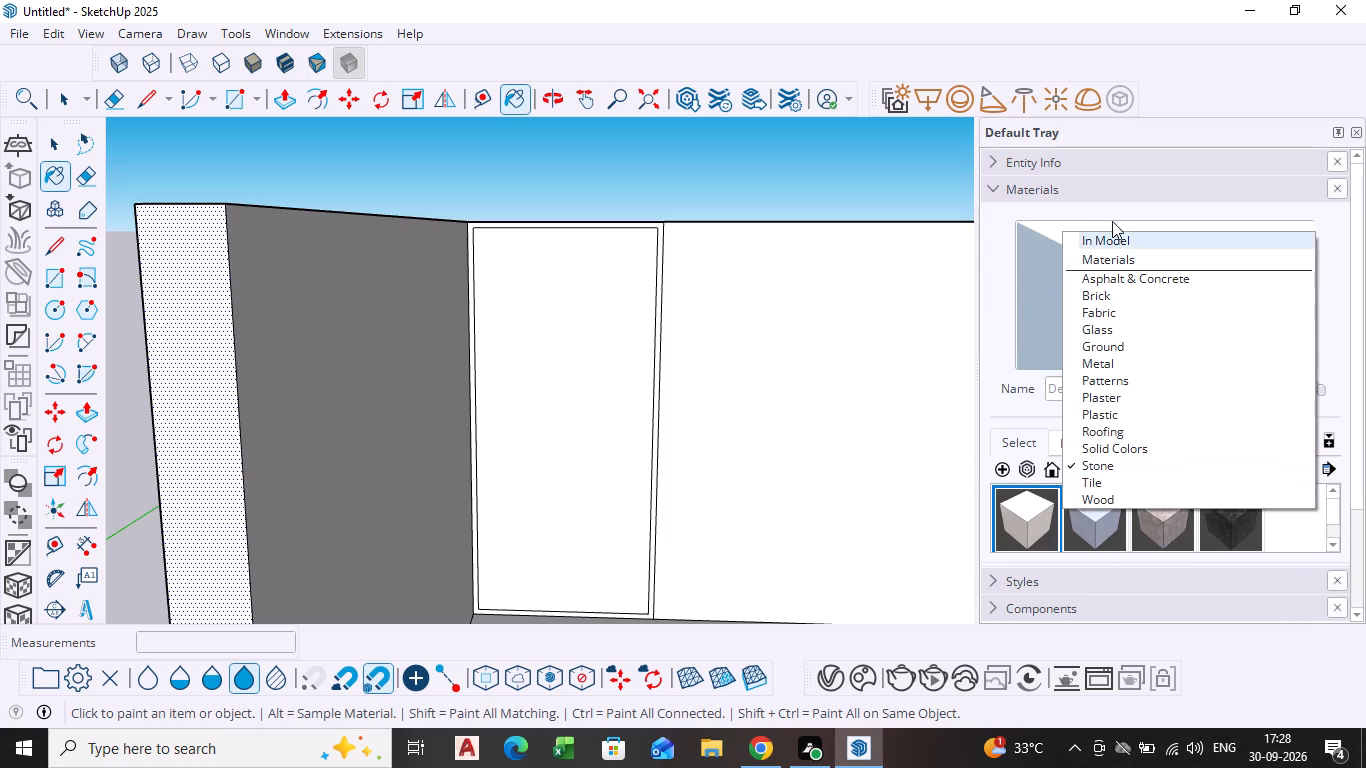
{"action": "left_click", "coordinate": [1114, 261]}
{"action": "left_click", "coordinate": [1141, 478]}
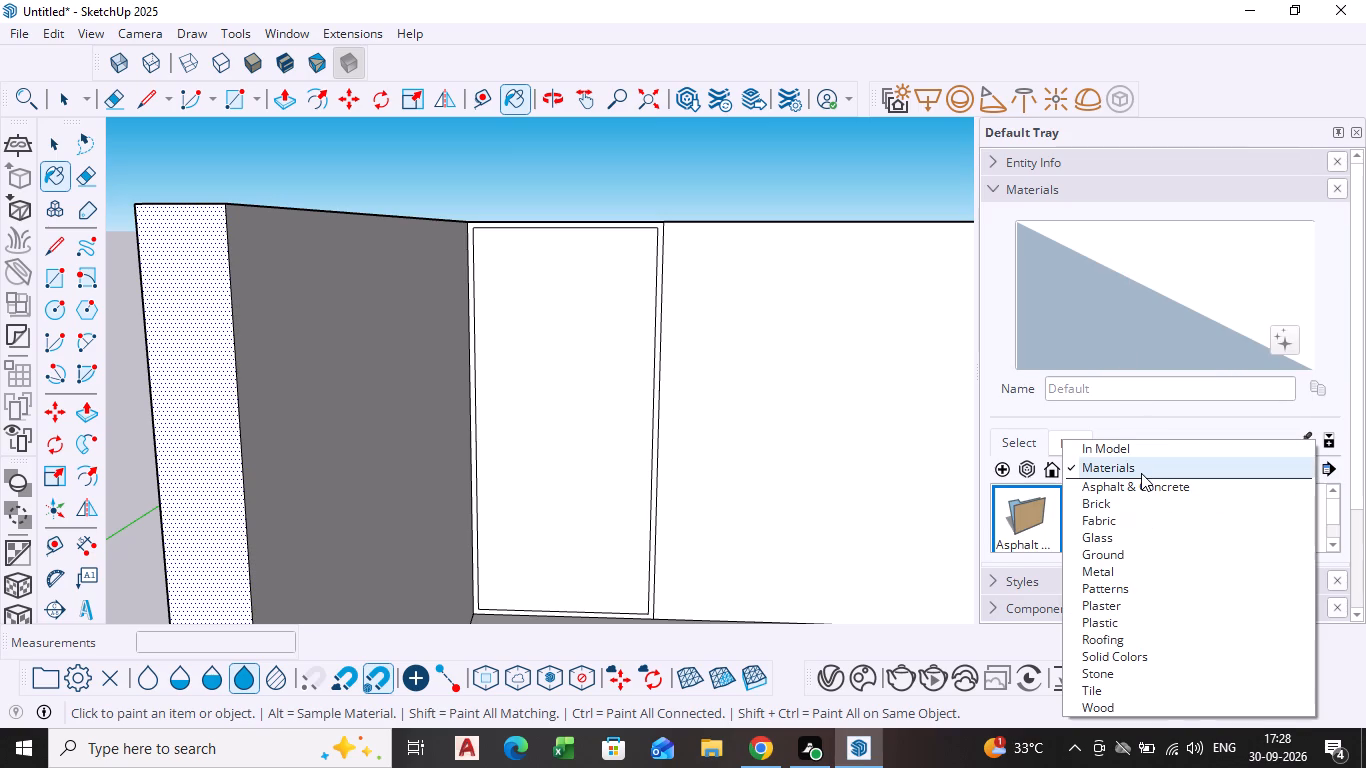
{"action": "scroll", "coordinate": [1141, 473], "scroll_direction": "down", "scroll_amount": 1}
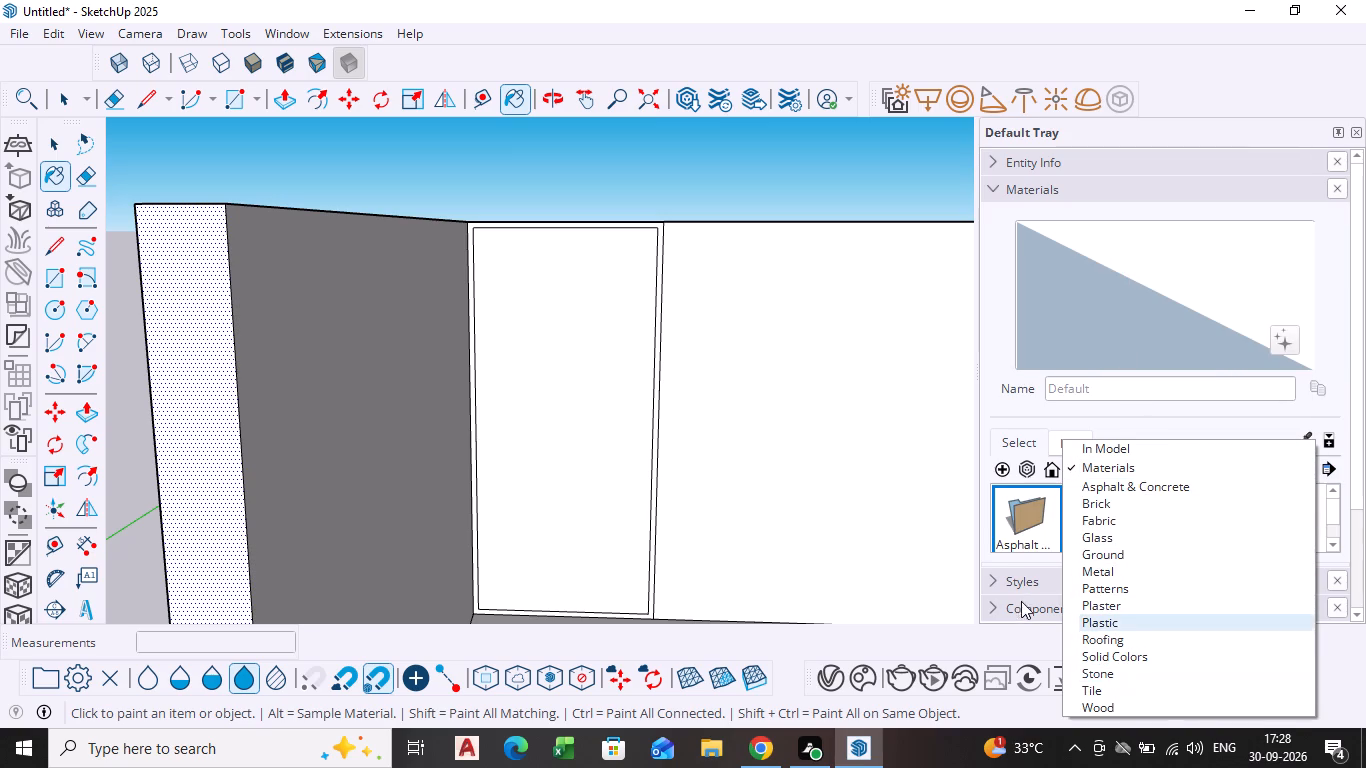
{"action": "left_click", "coordinate": [932, 557]}
{"action": "left_click", "coordinate": [1153, 470]}
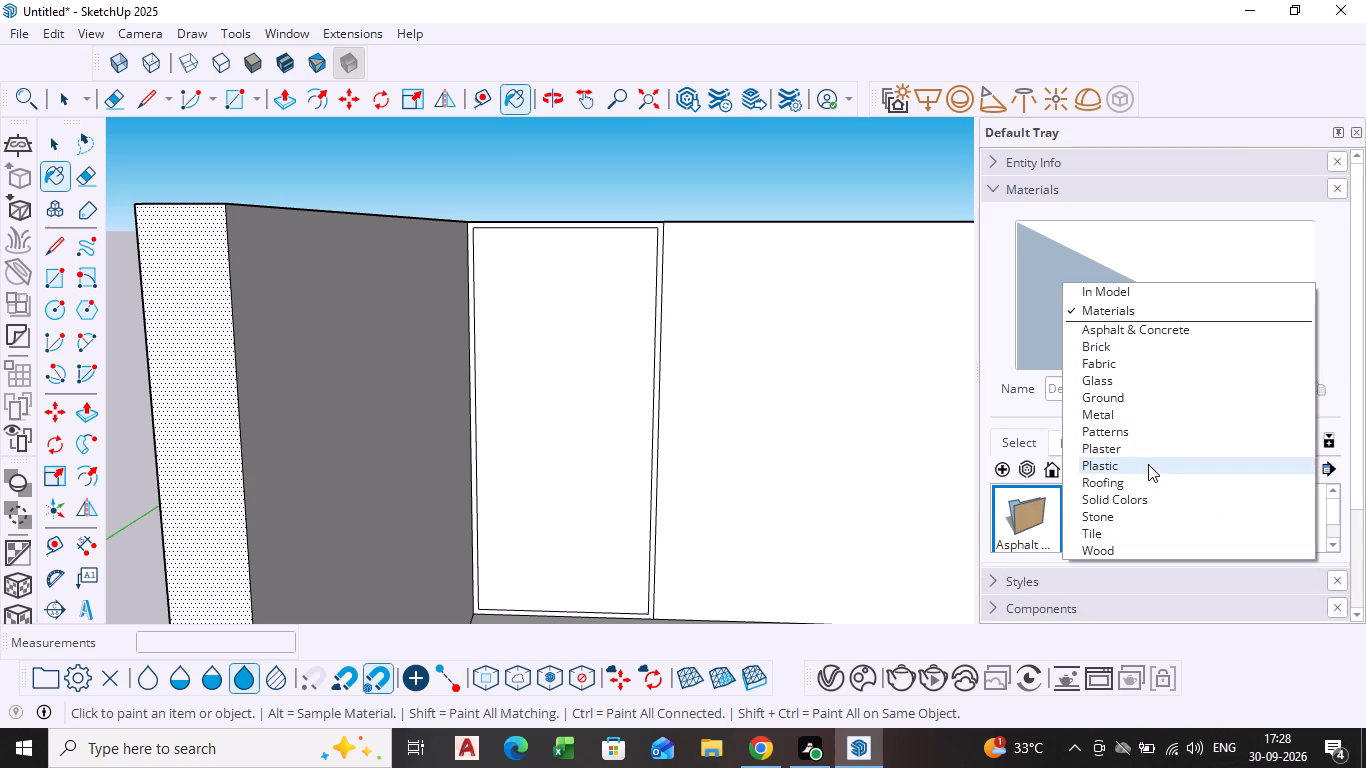
{"action": "left_click", "coordinate": [1094, 300]}
{"action": "scroll", "coordinate": [1163, 483], "scroll_direction": "down", "scroll_amount": 2}
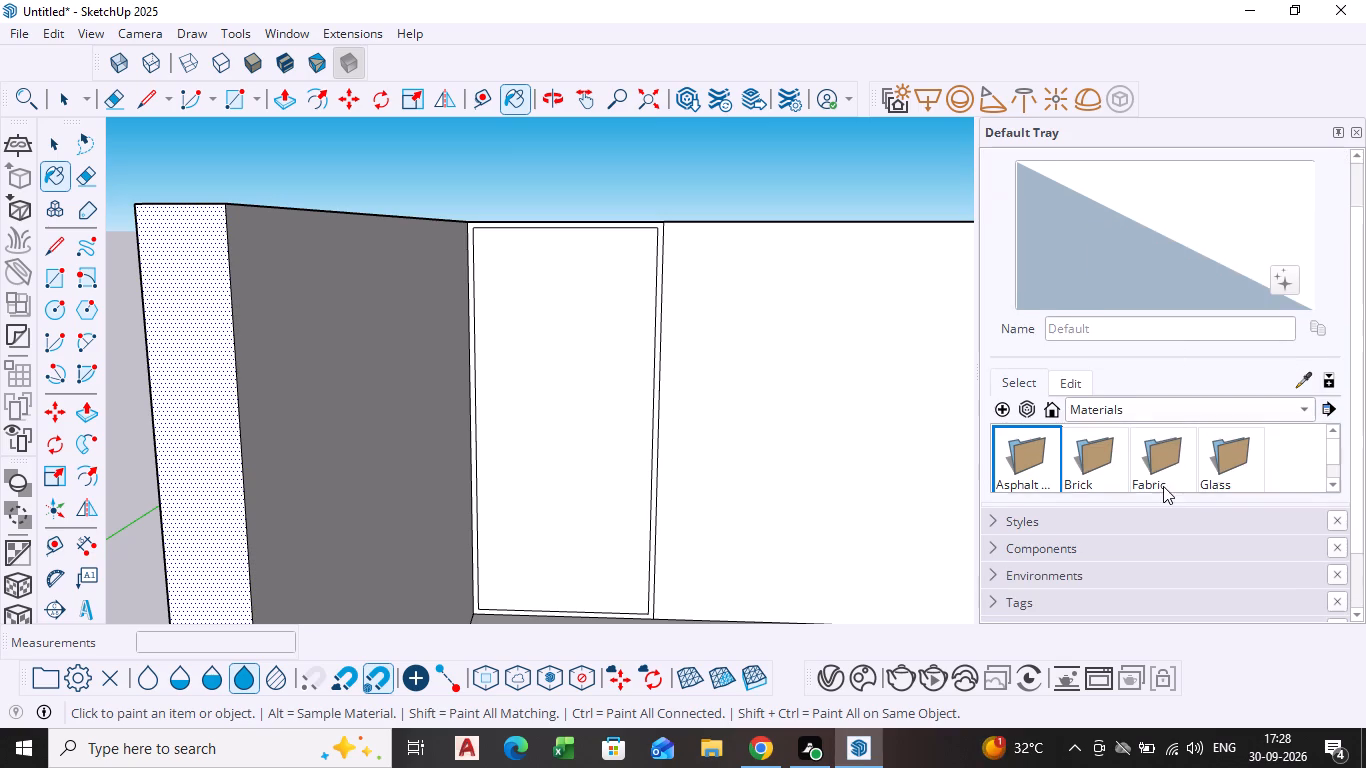
{"action": "scroll", "coordinate": [1163, 486], "scroll_direction": "down", "scroll_amount": 5}
{"action": "scroll", "coordinate": [1144, 421], "scroll_direction": "up", "scroll_amount": 2}
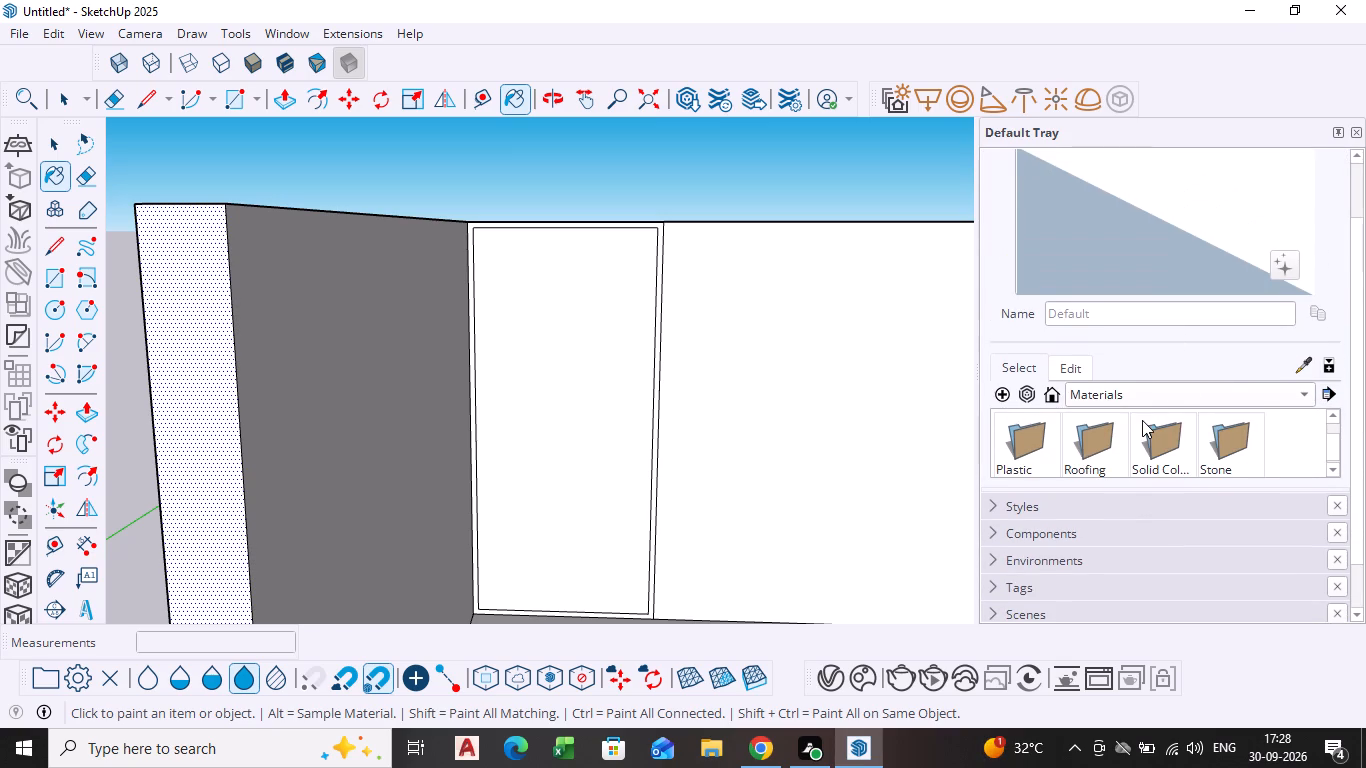
{"action": "scroll", "coordinate": [1142, 420], "scroll_direction": "down", "scroll_amount": 1}
{"action": "left_click", "coordinate": [1146, 396]}
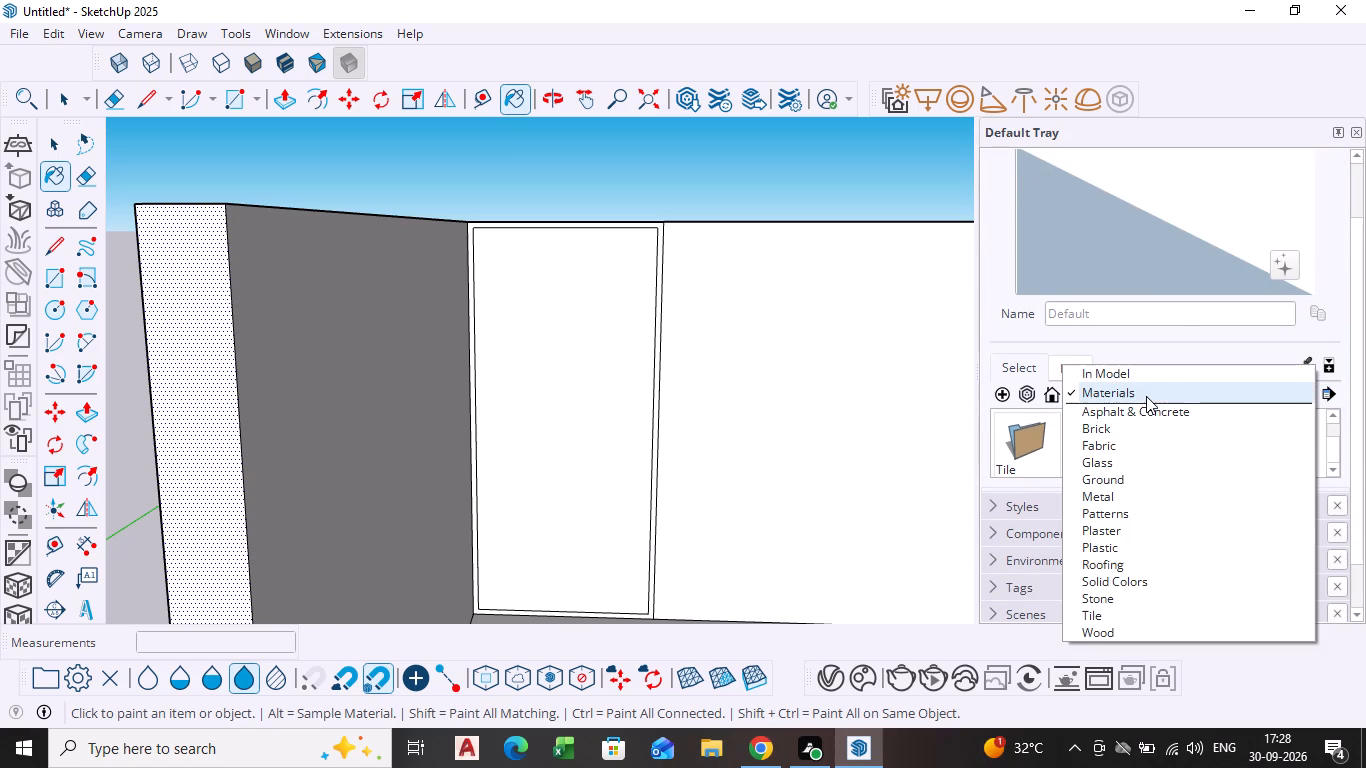
{"action": "left_click", "coordinate": [1126, 394]}
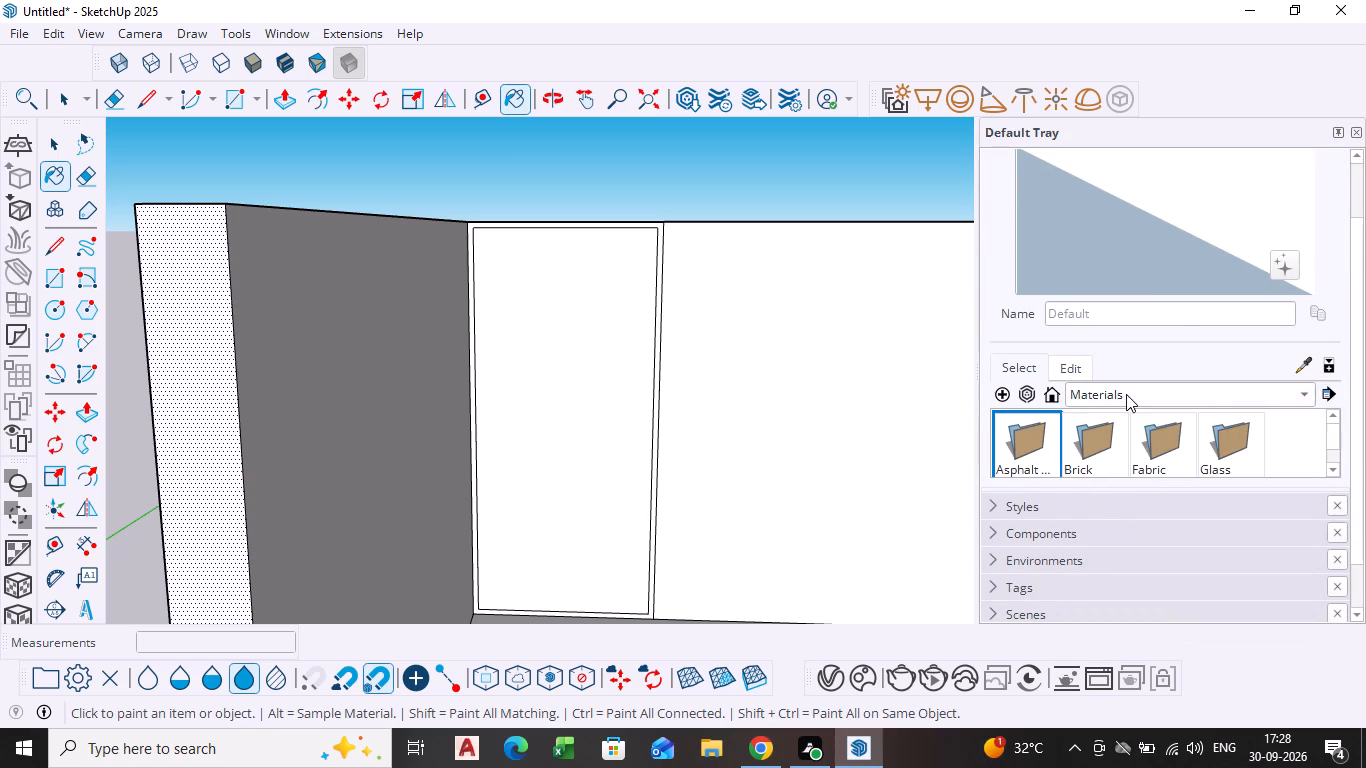
{"action": "left_click", "coordinate": [1129, 388]}
{"action": "left_click", "coordinate": [1129, 366]}
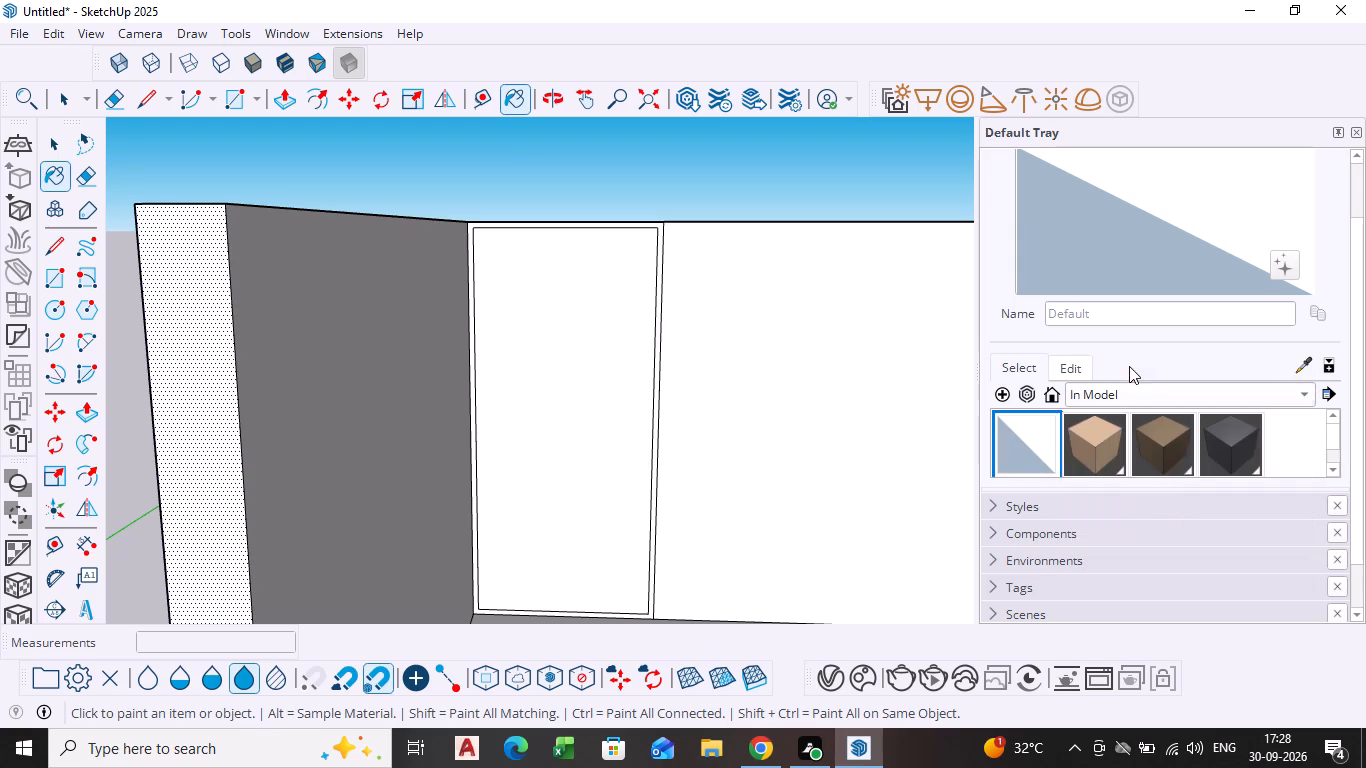
{"action": "scroll", "coordinate": [1119, 410], "scroll_direction": "down", "scroll_amount": 2}
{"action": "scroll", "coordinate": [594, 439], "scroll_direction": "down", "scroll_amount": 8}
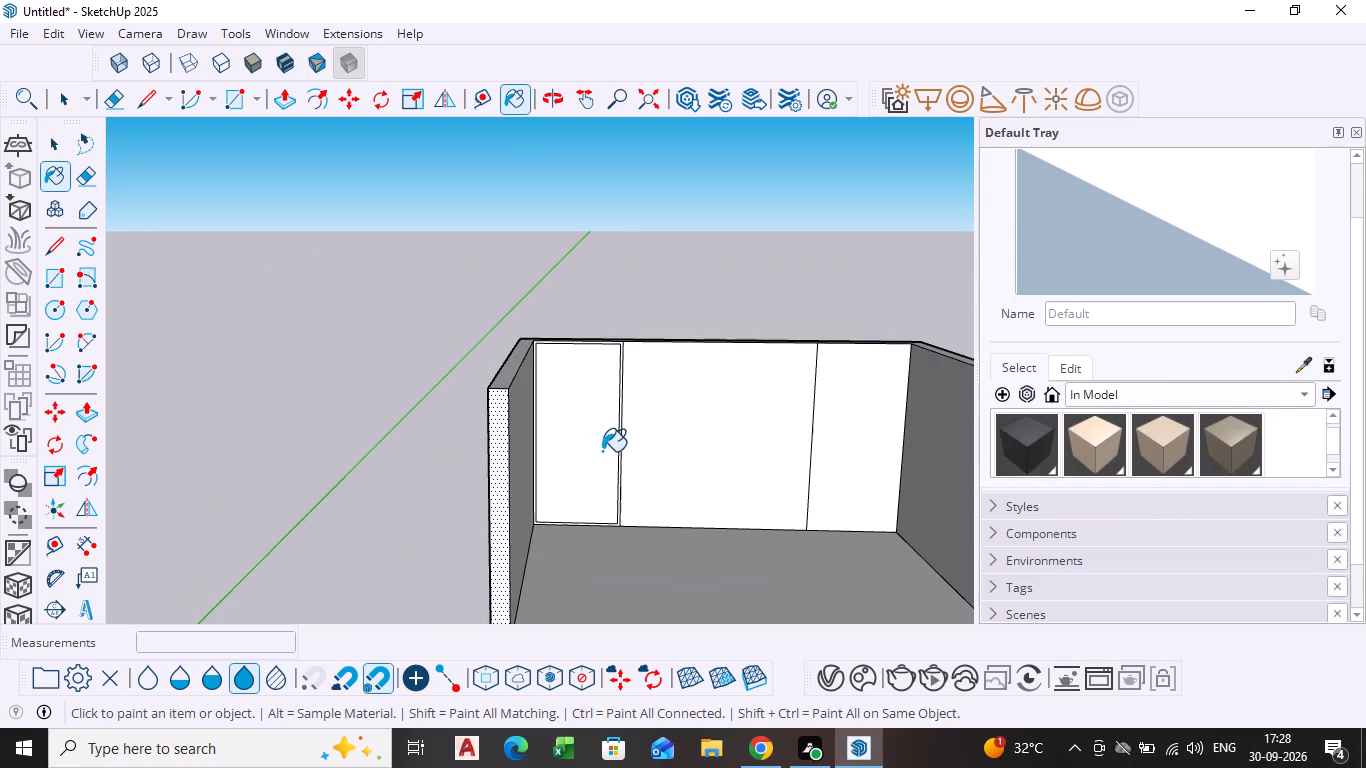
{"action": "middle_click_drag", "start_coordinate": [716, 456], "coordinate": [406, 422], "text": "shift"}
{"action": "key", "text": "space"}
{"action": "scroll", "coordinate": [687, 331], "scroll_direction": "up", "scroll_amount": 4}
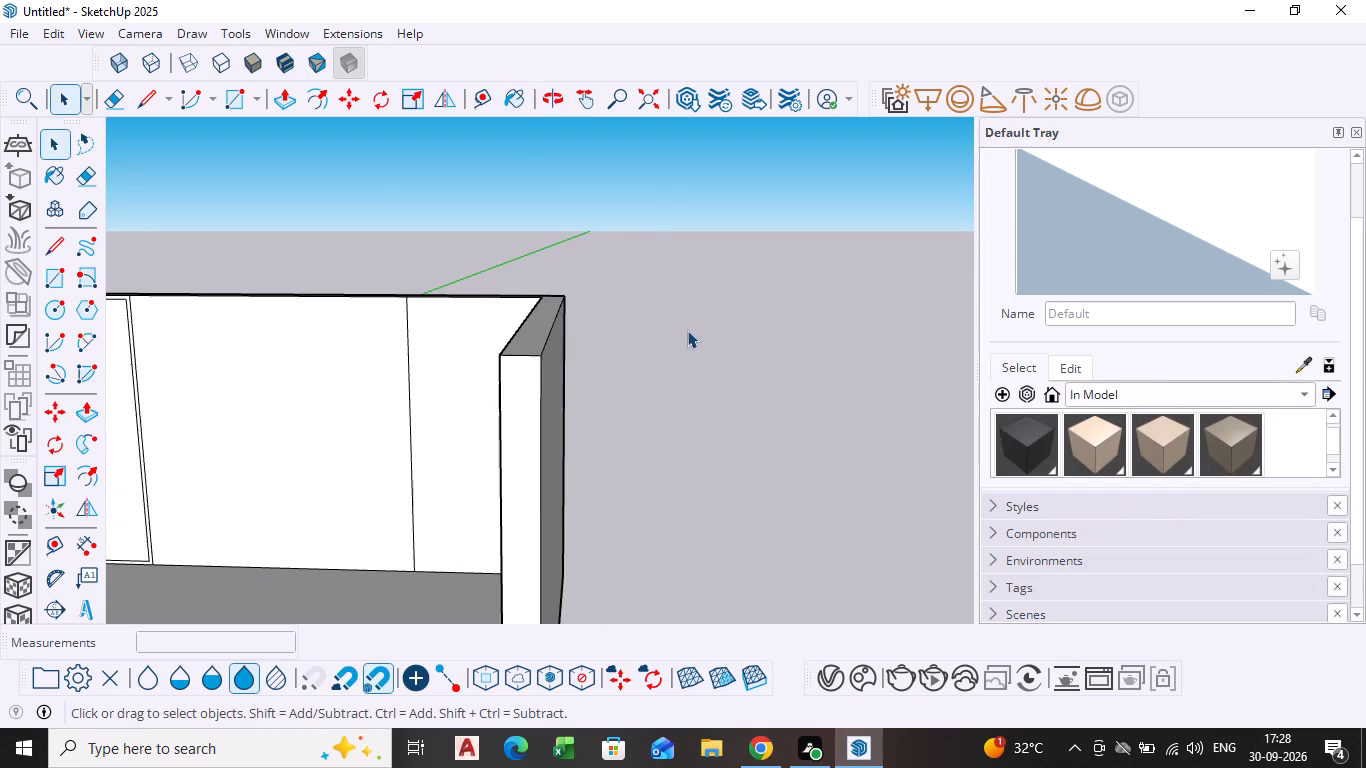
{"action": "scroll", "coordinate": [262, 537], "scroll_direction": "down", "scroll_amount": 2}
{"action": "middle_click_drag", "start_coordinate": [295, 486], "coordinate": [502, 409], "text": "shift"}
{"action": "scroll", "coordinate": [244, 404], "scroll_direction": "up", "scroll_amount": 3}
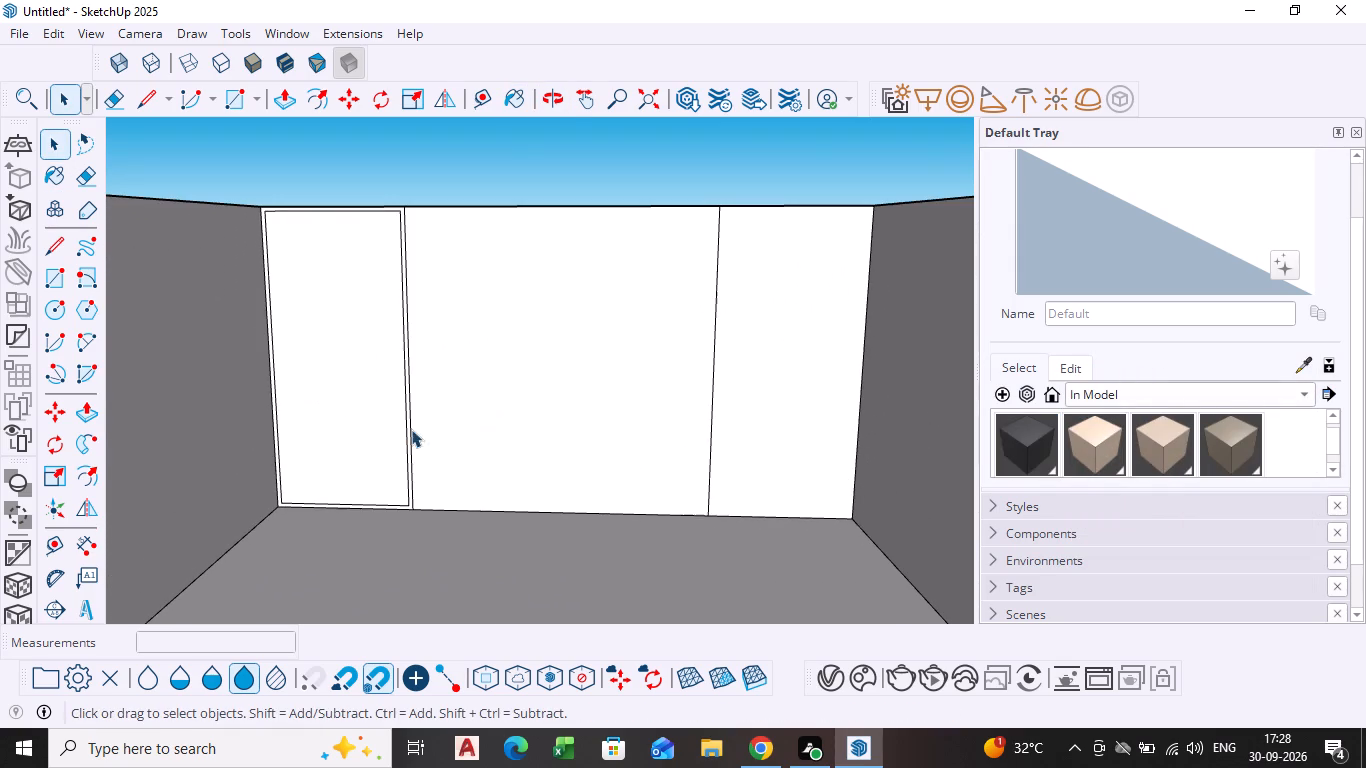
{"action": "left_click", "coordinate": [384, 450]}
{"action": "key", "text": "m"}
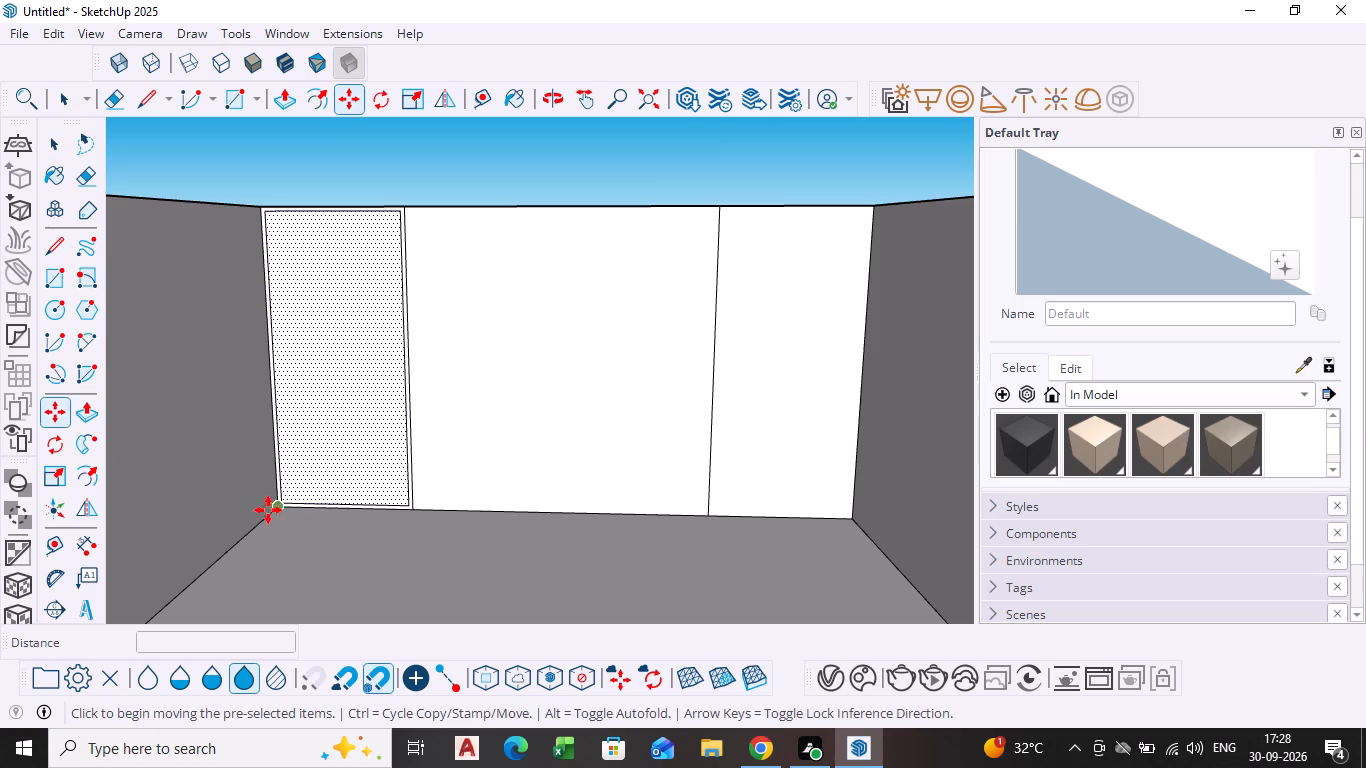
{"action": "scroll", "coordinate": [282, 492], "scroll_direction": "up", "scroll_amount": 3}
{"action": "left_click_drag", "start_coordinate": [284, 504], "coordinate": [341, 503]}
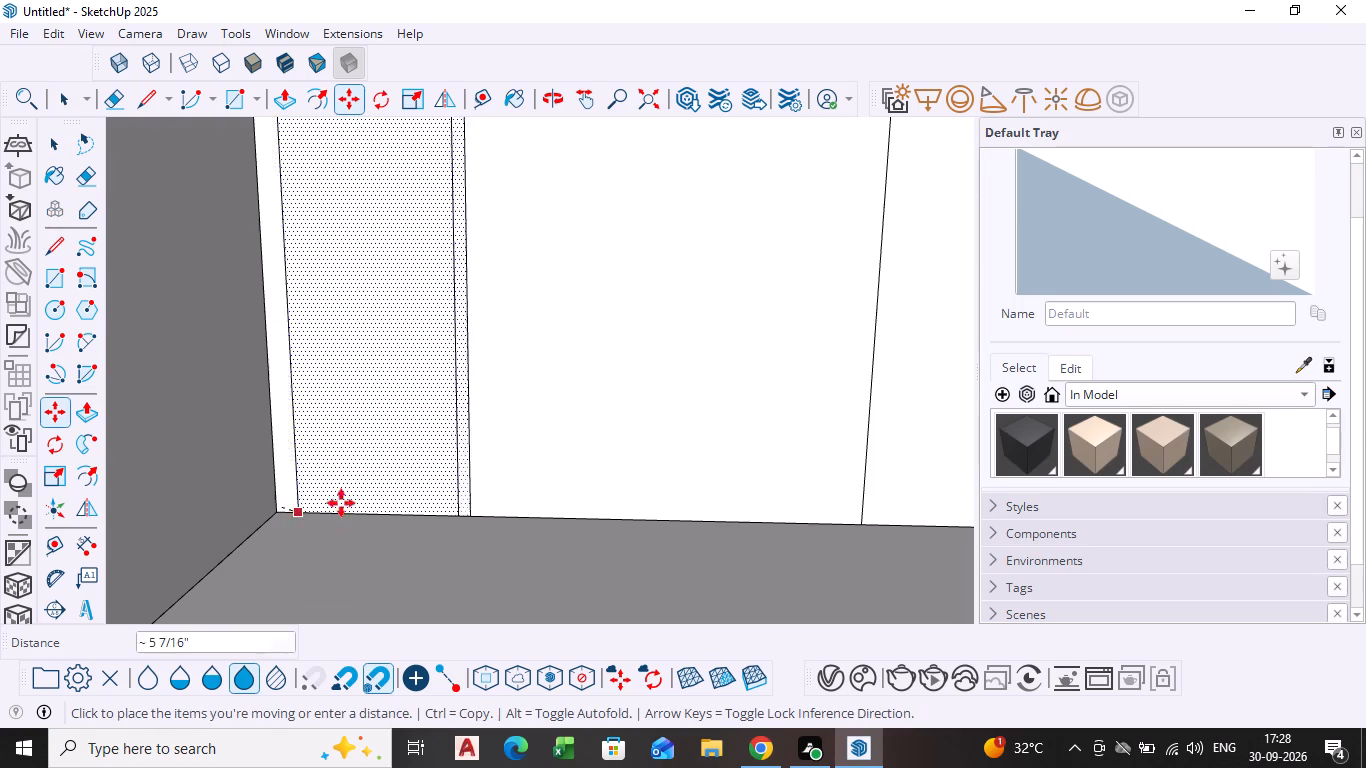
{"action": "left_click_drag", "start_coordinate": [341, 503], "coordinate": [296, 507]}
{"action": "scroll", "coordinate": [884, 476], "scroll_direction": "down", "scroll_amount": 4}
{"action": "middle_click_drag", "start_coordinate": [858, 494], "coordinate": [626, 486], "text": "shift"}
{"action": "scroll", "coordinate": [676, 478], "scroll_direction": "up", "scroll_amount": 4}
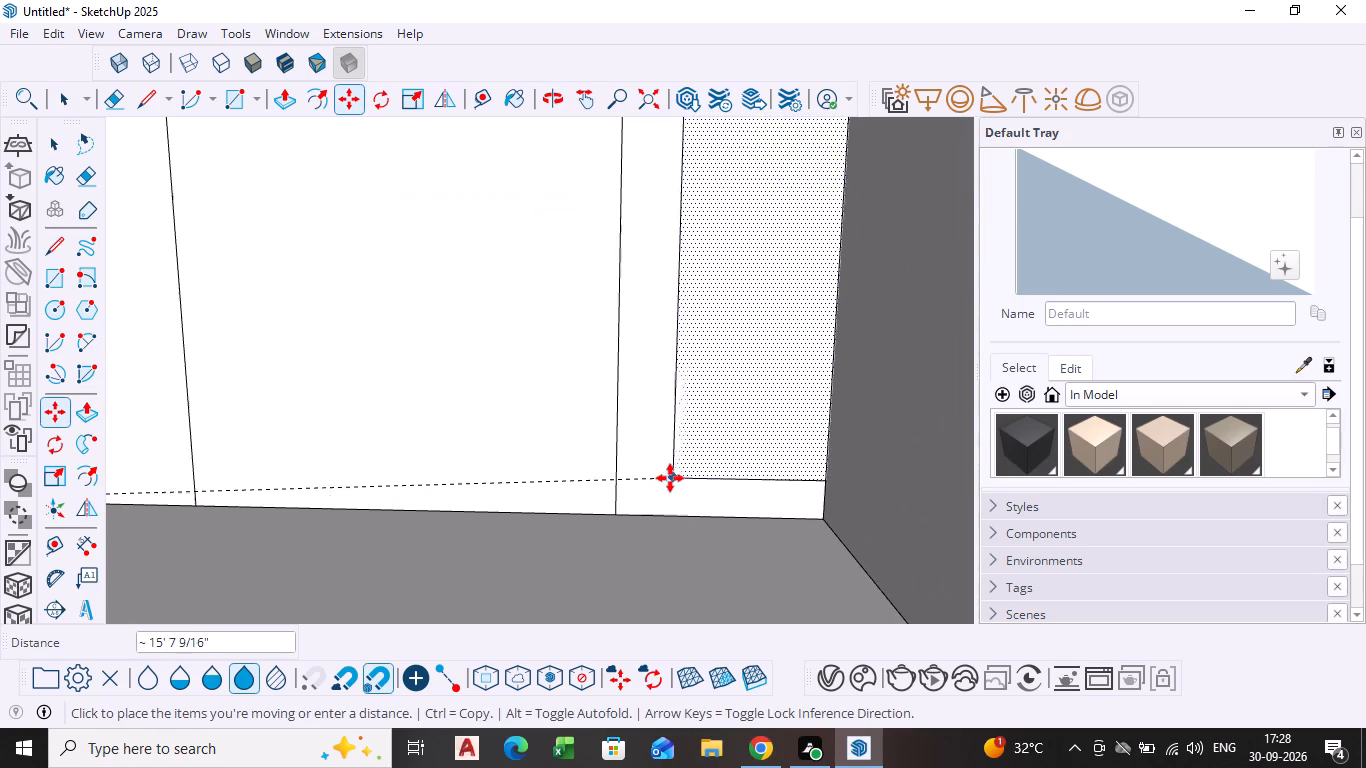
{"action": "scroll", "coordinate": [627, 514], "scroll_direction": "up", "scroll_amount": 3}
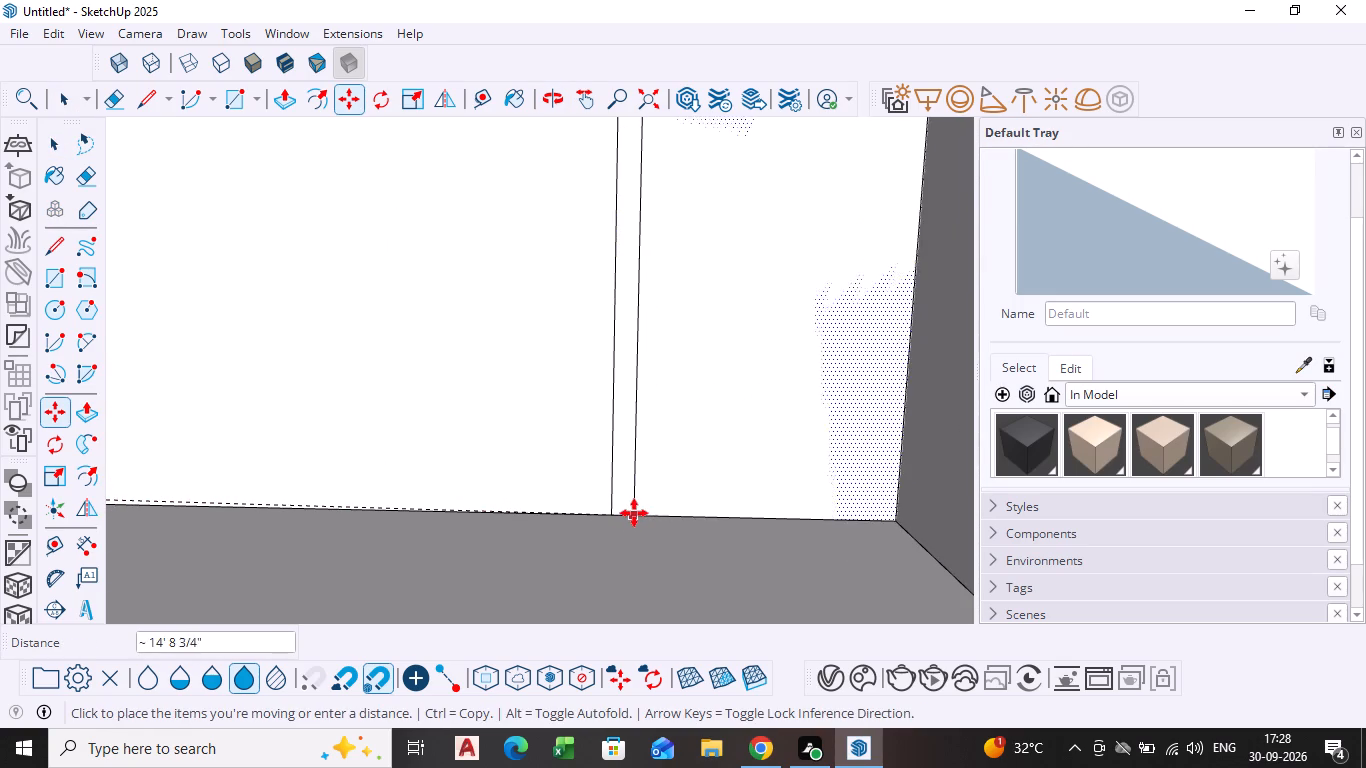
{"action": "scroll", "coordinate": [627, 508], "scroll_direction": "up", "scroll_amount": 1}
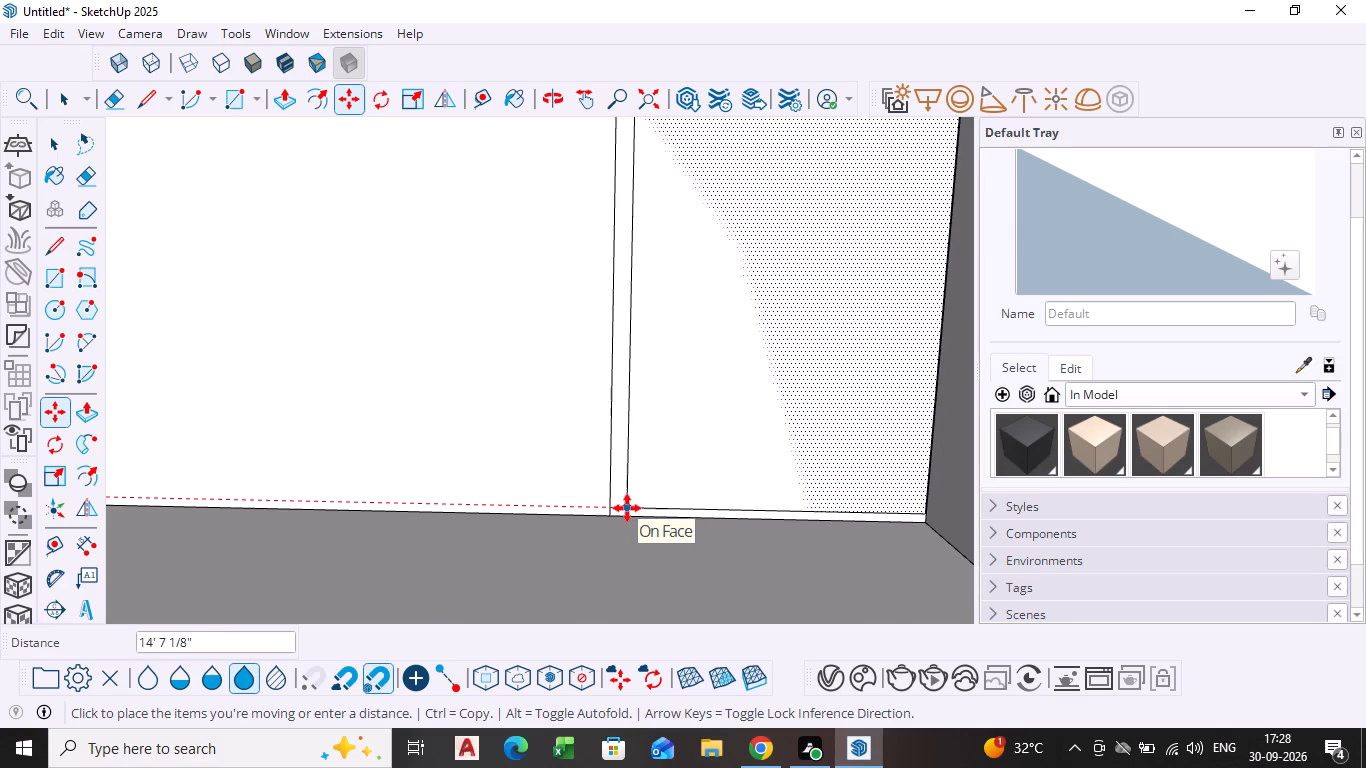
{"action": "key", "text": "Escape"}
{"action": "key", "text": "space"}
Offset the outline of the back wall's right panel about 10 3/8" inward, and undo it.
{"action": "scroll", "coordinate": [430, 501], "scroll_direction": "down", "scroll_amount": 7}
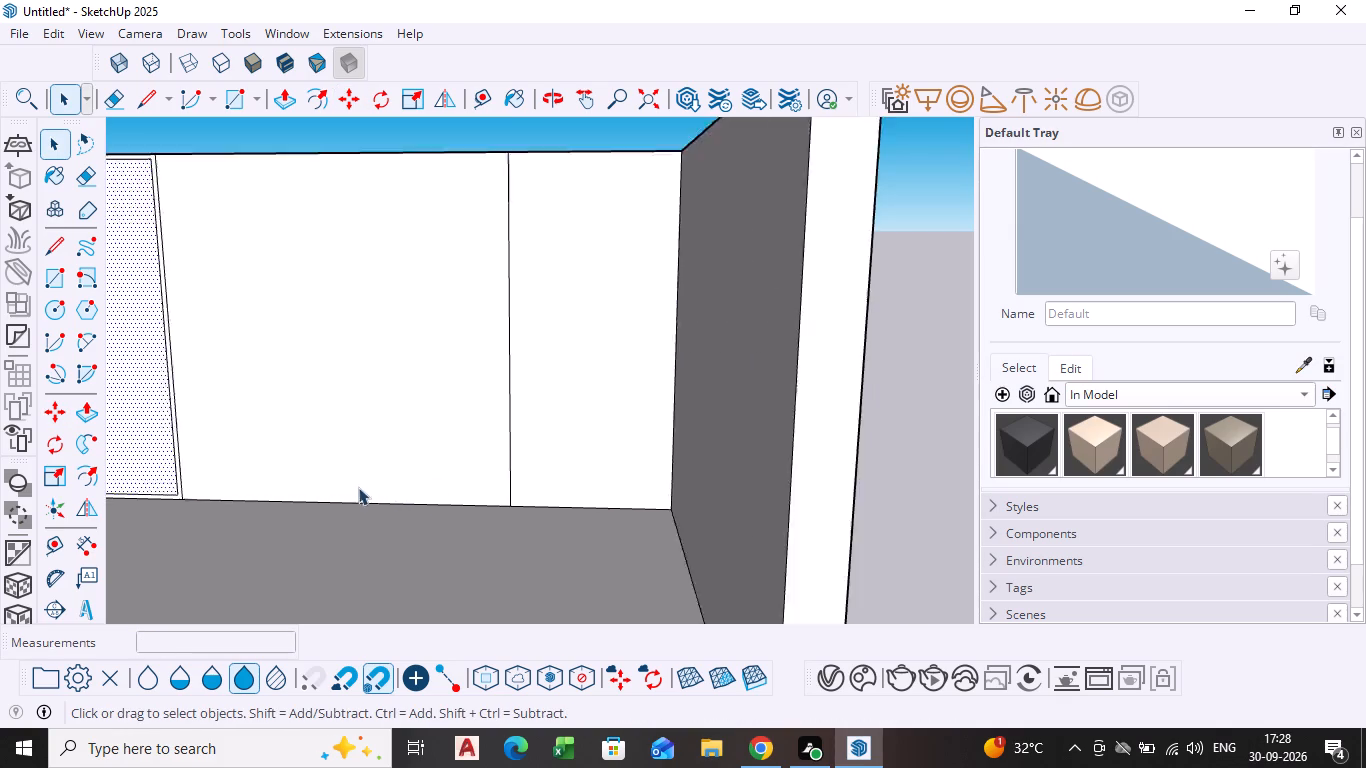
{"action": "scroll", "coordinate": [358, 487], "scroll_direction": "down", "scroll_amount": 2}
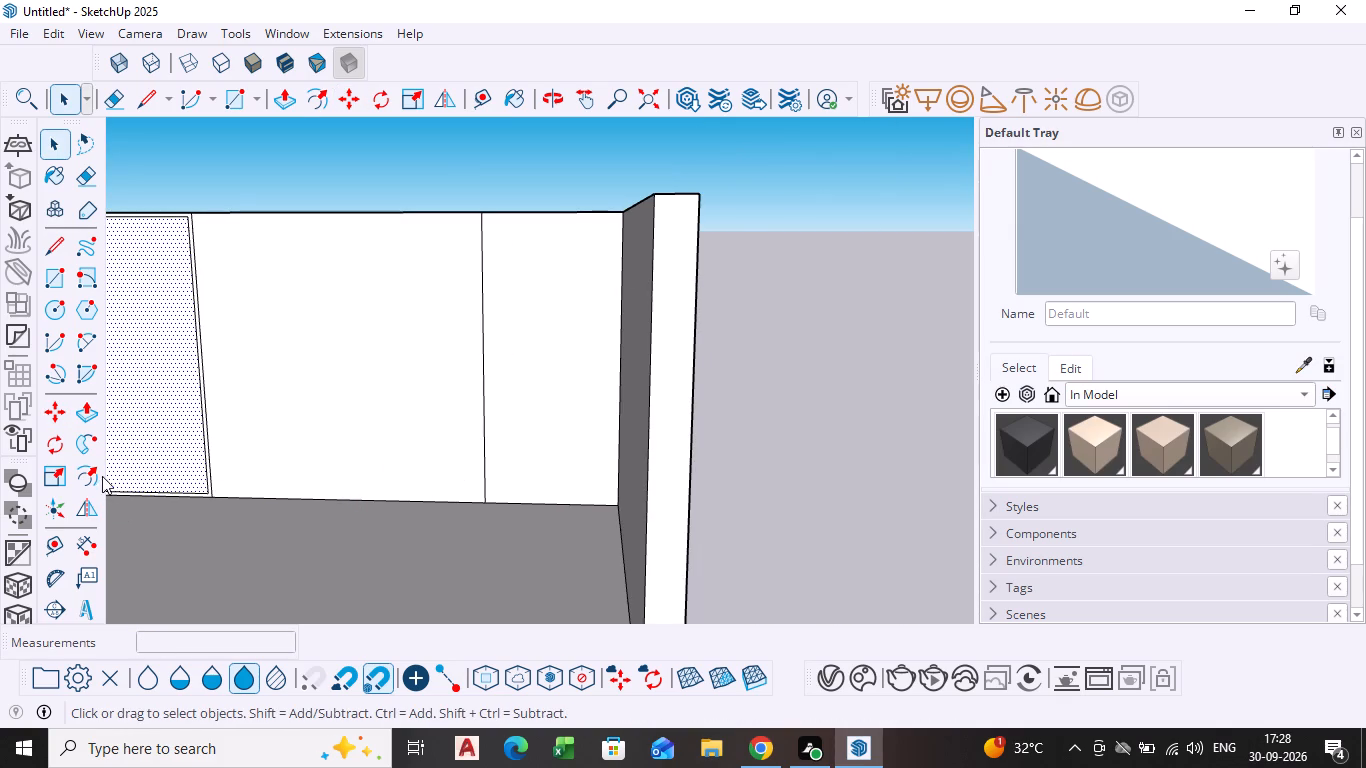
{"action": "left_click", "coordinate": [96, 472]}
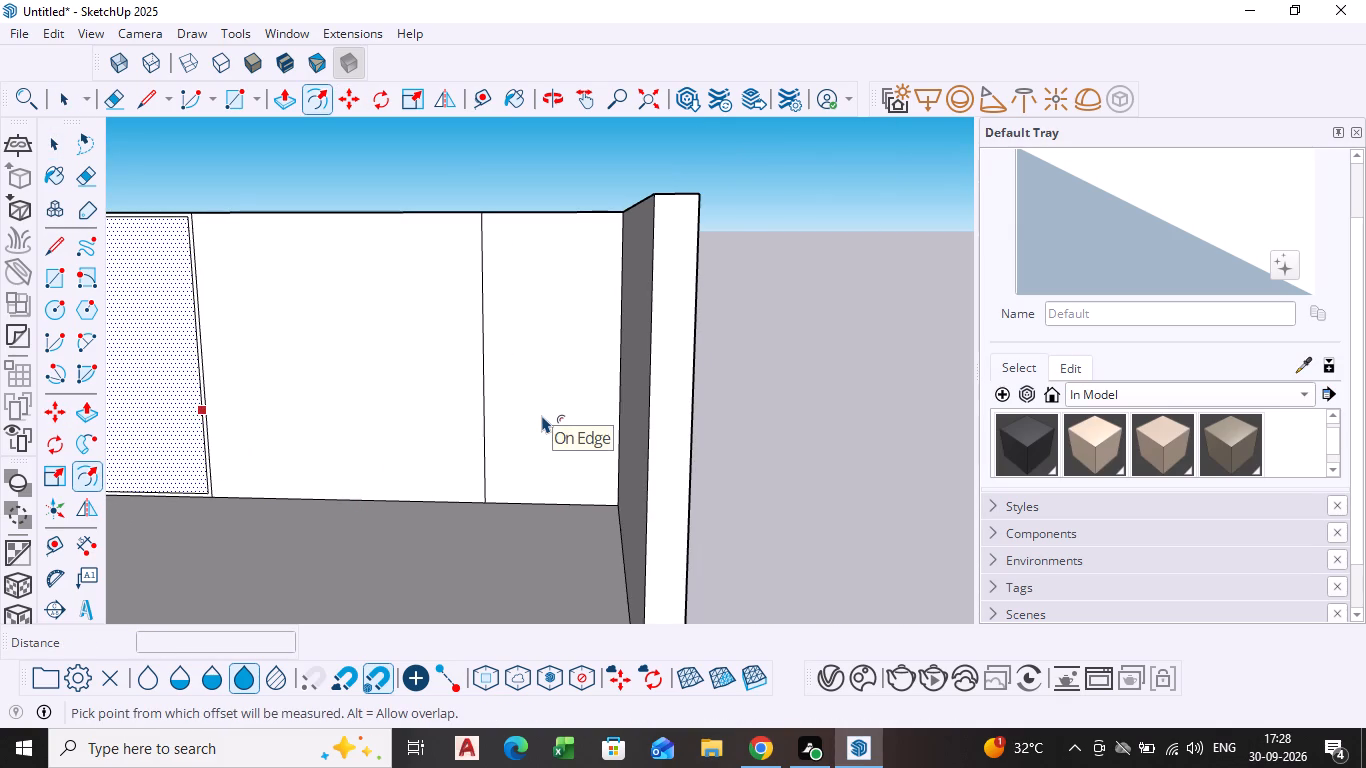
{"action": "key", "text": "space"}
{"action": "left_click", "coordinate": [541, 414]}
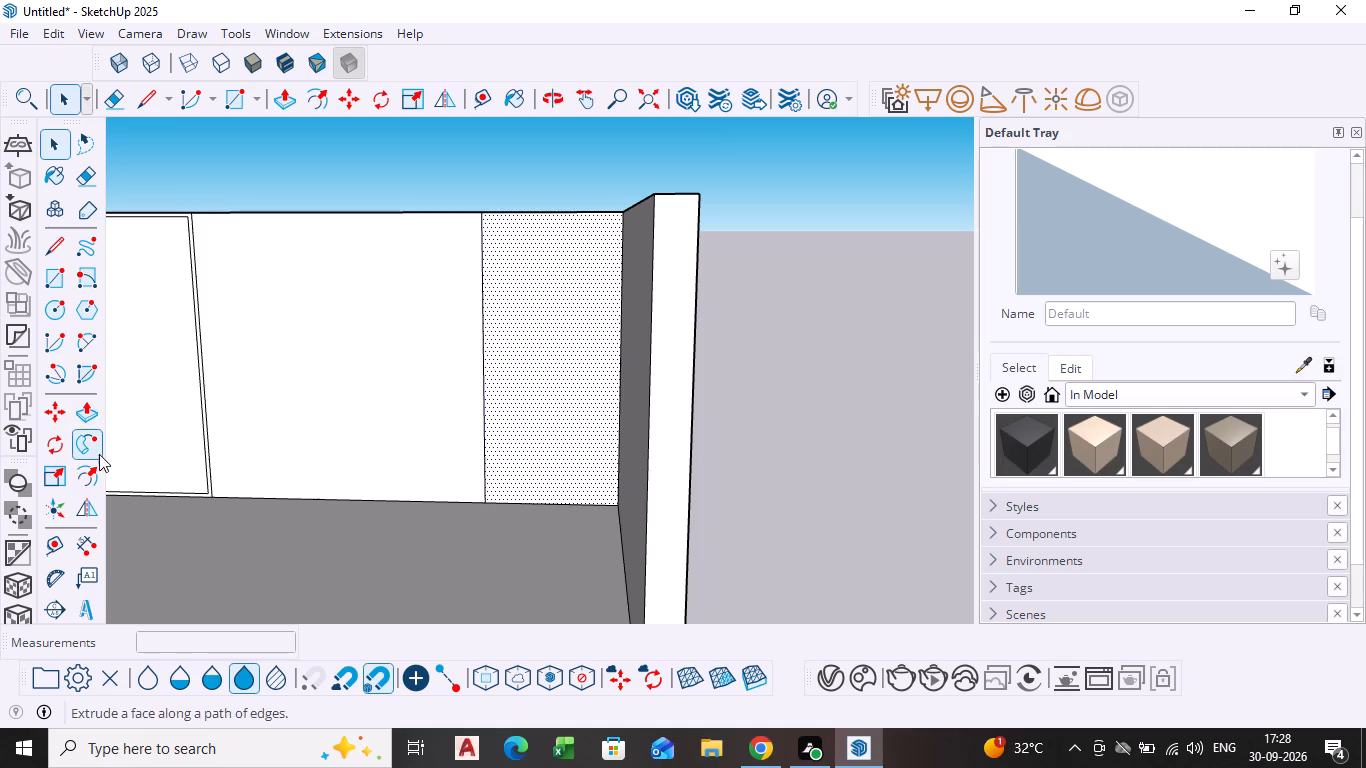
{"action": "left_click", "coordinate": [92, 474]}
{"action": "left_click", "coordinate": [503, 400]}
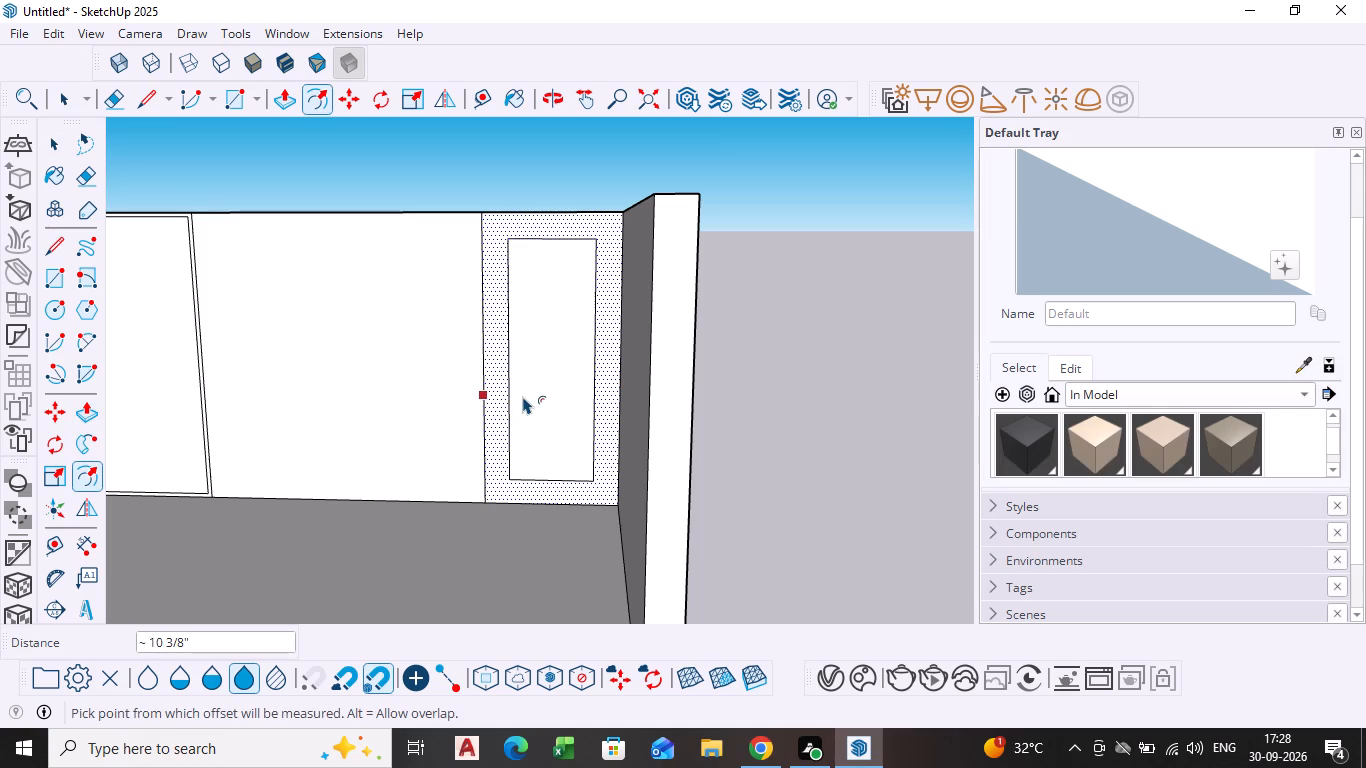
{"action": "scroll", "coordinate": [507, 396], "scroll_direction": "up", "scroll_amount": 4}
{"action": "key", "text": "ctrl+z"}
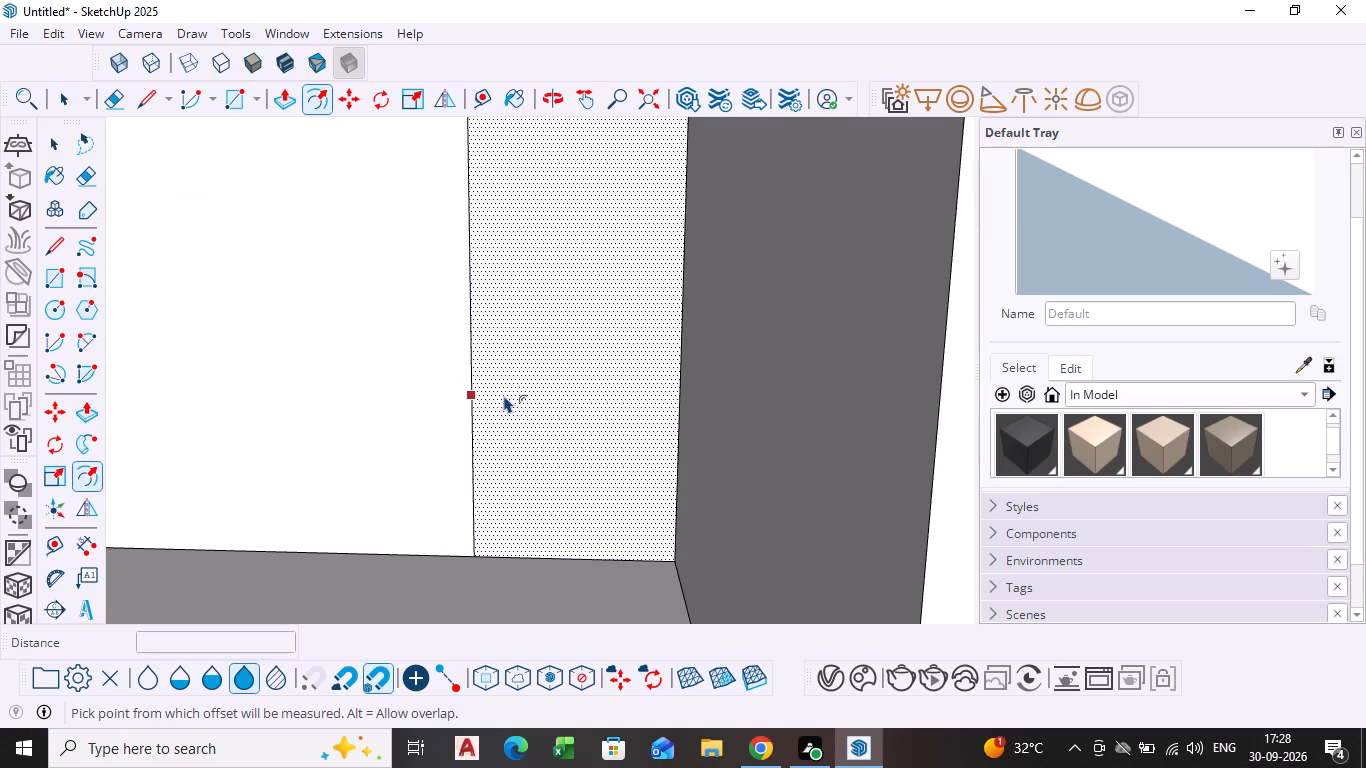
Offset the outline of the back wall's right panel about 2" inward to form a narrow border.
{"action": "left_click", "coordinate": [482, 389]}
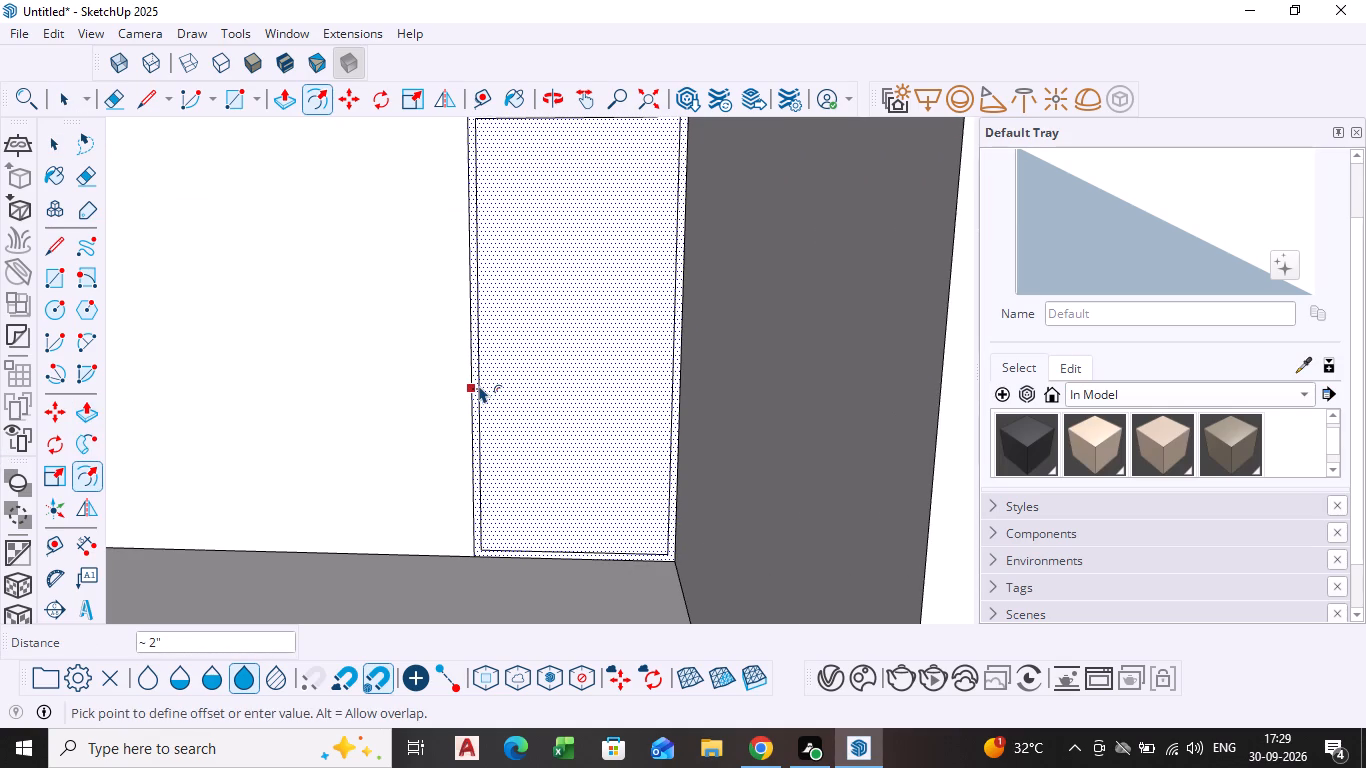
{"action": "left_click", "coordinate": [478, 385]}
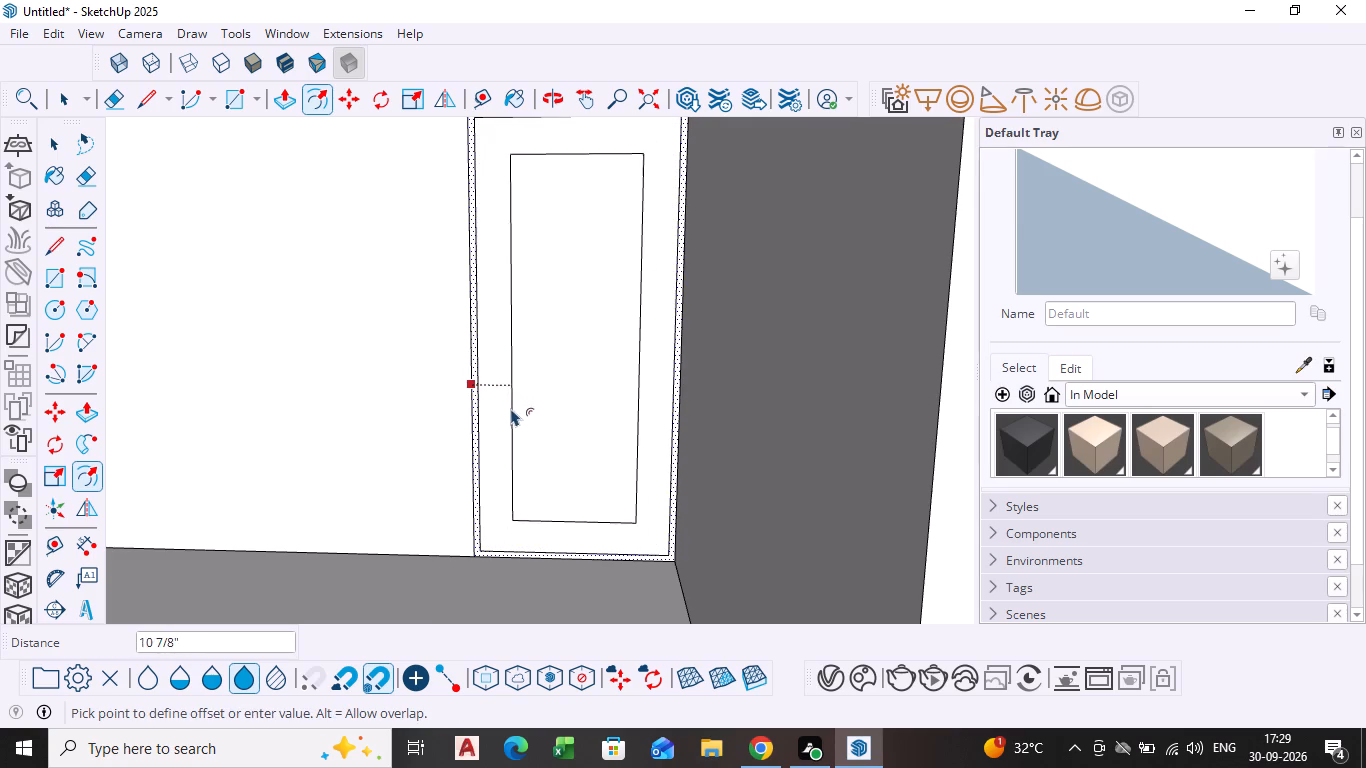
{"action": "key", "text": "Escape"}
{"action": "key", "text": "space"}
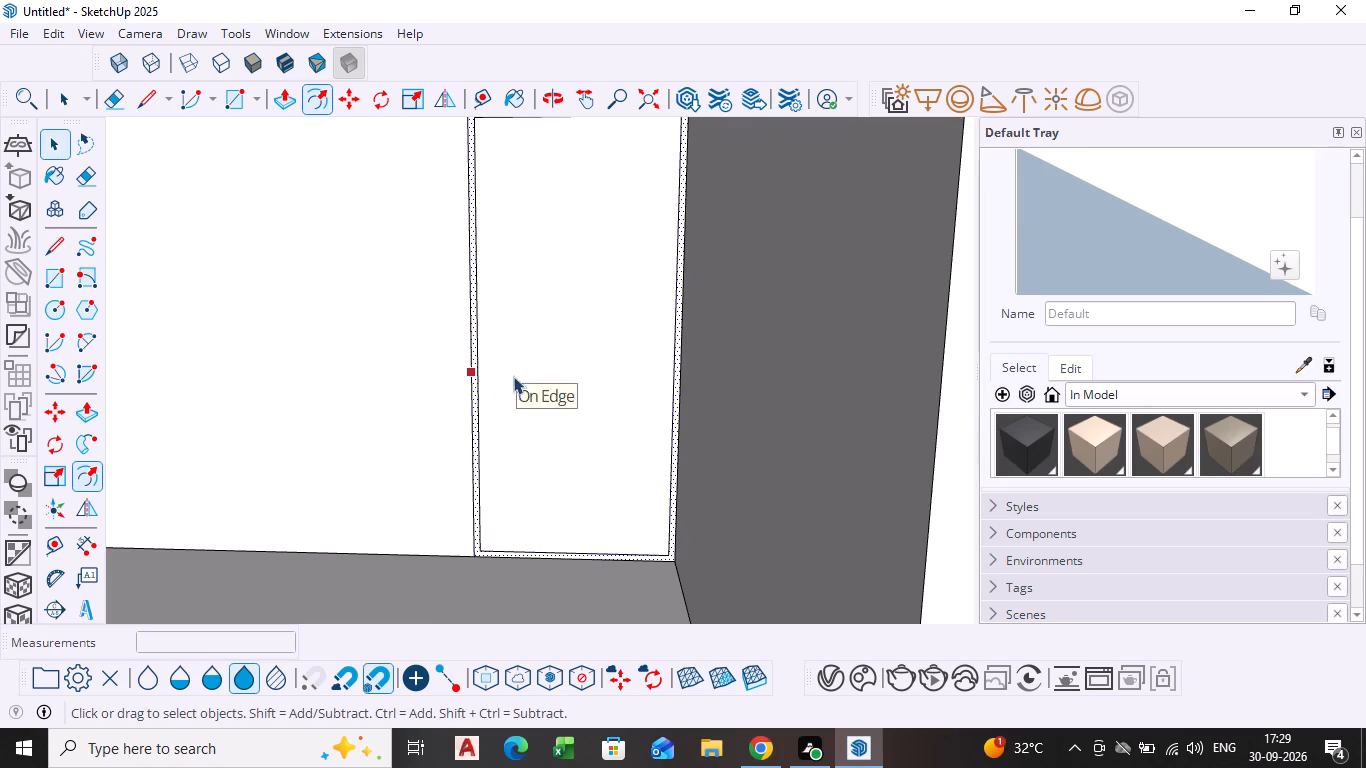
Clear the selection and examine the back wall's two bordered panels from the open side of the room.
{"action": "scroll", "coordinate": [642, 379], "scroll_direction": "down", "scroll_amount": 4}
{"action": "scroll", "coordinate": [425, 238], "scroll_direction": "down", "scroll_amount": 3}
{"action": "middle_click_drag", "start_coordinate": [425, 239], "coordinate": [446, 223]}
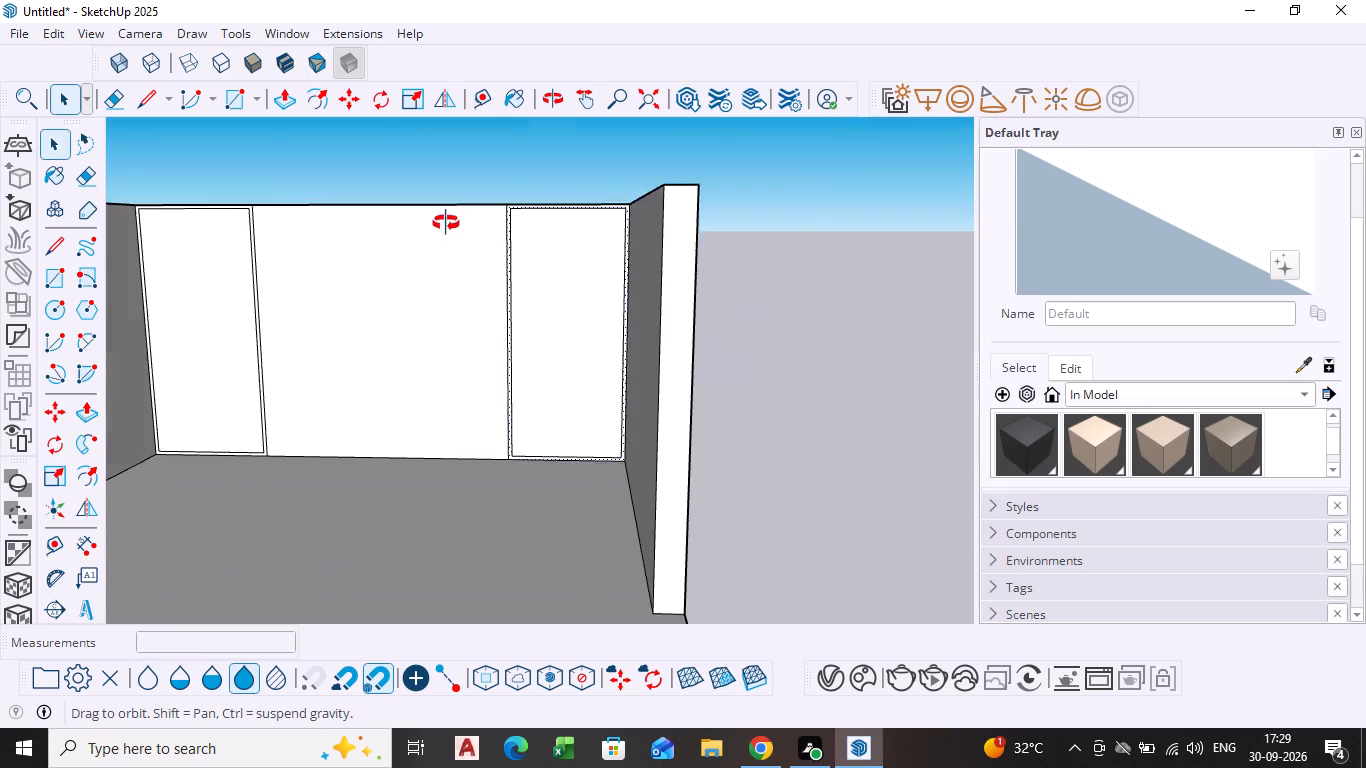
{"action": "middle_click_drag", "start_coordinate": [446, 223], "coordinate": [485, 238]}
{"action": "key", "text": "Escape"}
{"action": "key", "text": "space"}
{"action": "left_click", "coordinate": [816, 257]}
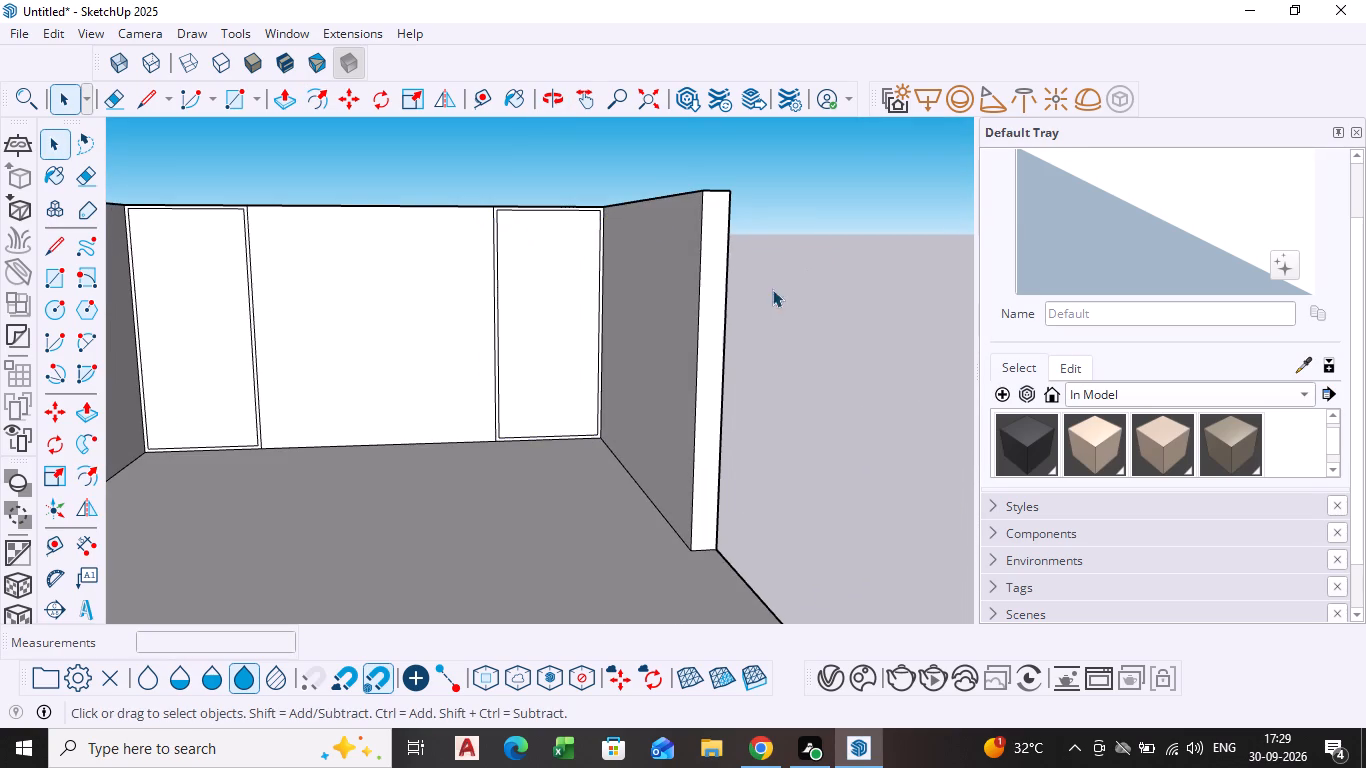
{"action": "scroll", "coordinate": [455, 350], "scroll_direction": "down", "scroll_amount": 2}
{"action": "middle_click_drag", "start_coordinate": [458, 346], "coordinate": [563, 307], "text": "shift"}
{"action": "scroll", "coordinate": [499, 317], "scroll_direction": "up", "scroll_amount": 3}
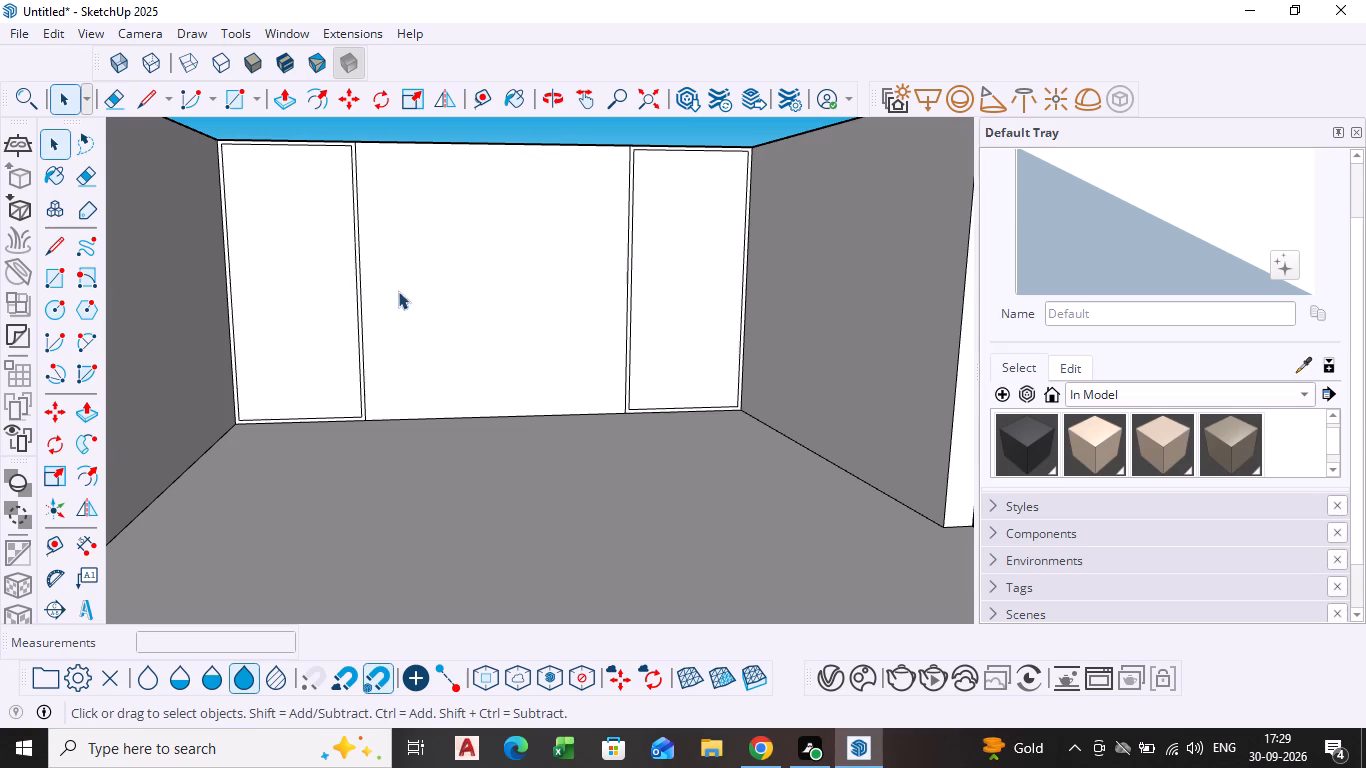
{"action": "scroll", "coordinate": [349, 298], "scroll_direction": "down", "scroll_amount": 1}
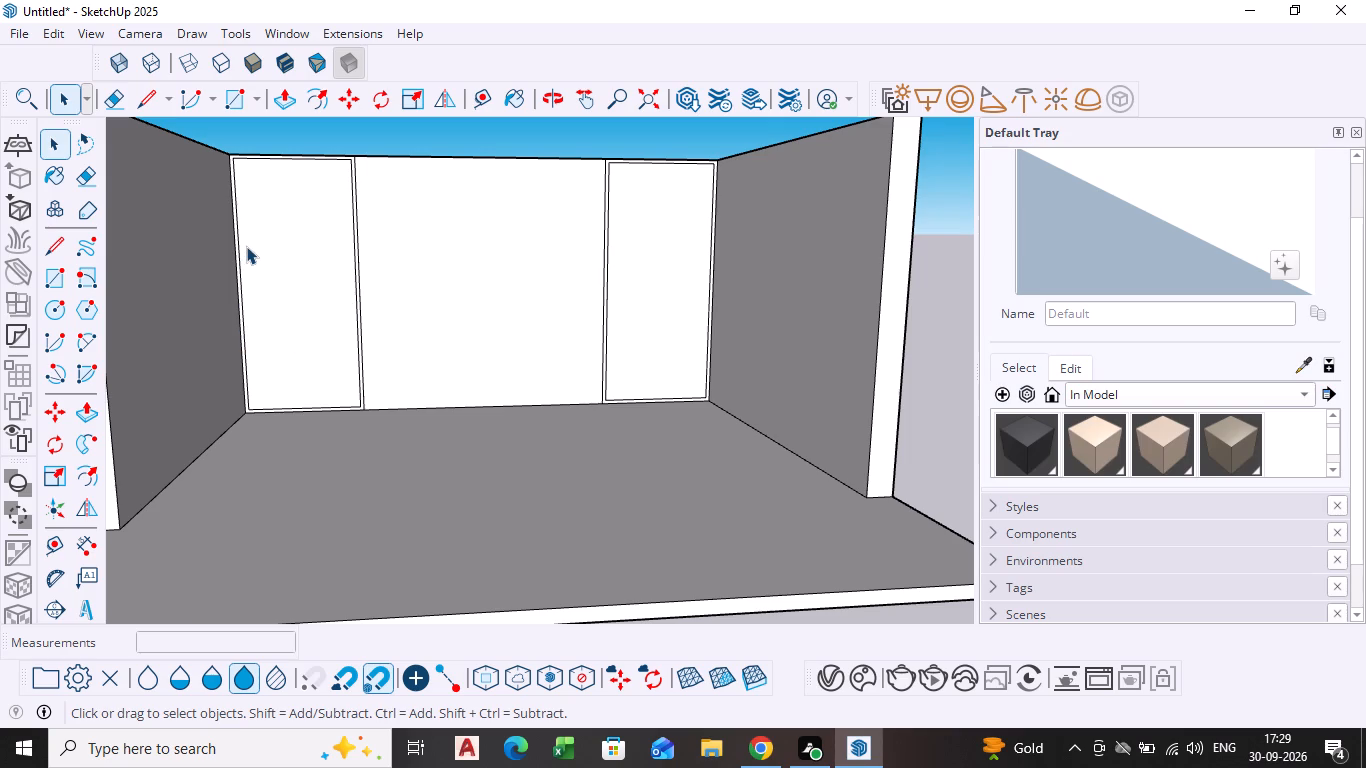
Draw a horizontal line across the back wall's left panel between its inner border edges, near the top.
{"action": "scroll", "coordinate": [237, 160], "scroll_direction": "up", "scroll_amount": 3}
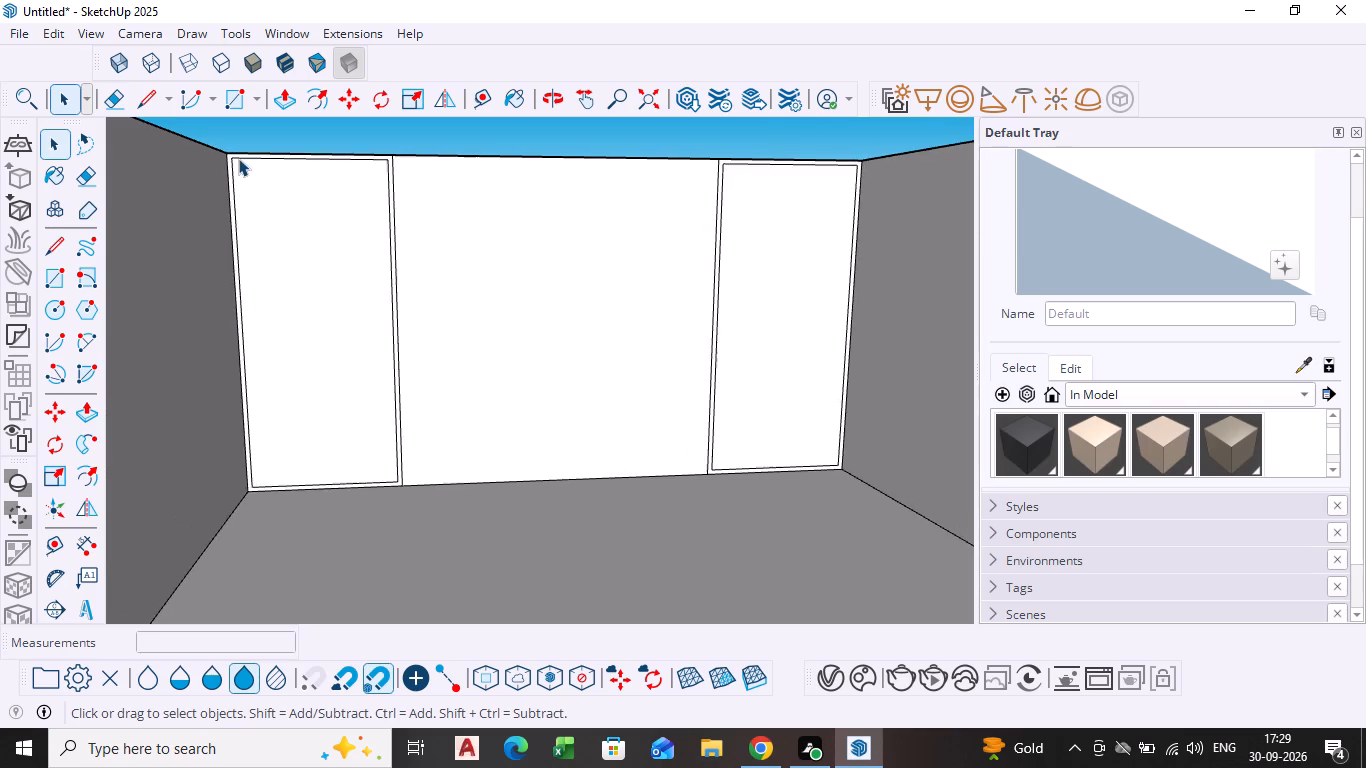
{"action": "scroll", "coordinate": [248, 180], "scroll_direction": "up", "scroll_amount": 4}
{"action": "key", "text": "l"}
{"action": "key", "text": "Return"}
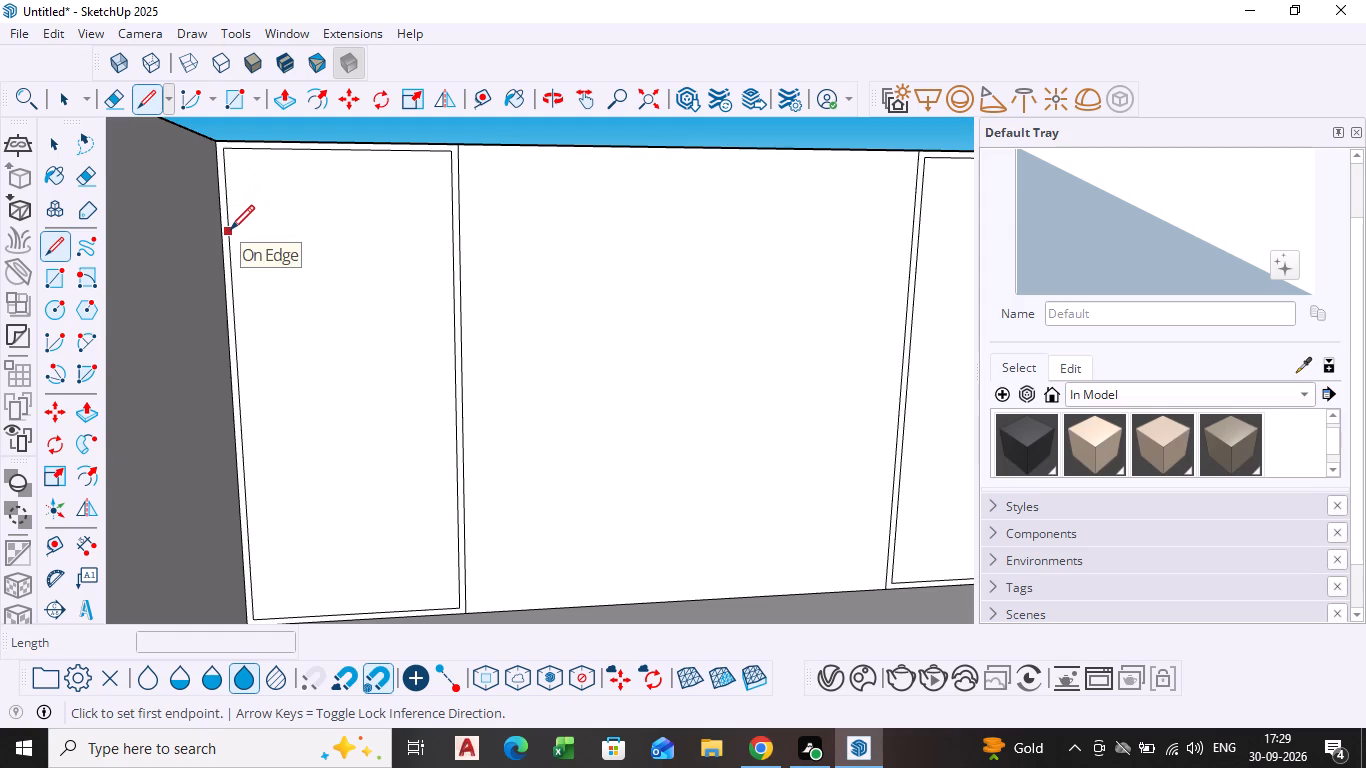
{"action": "left_click_drag", "start_coordinate": [230, 234], "coordinate": [242, 235]}
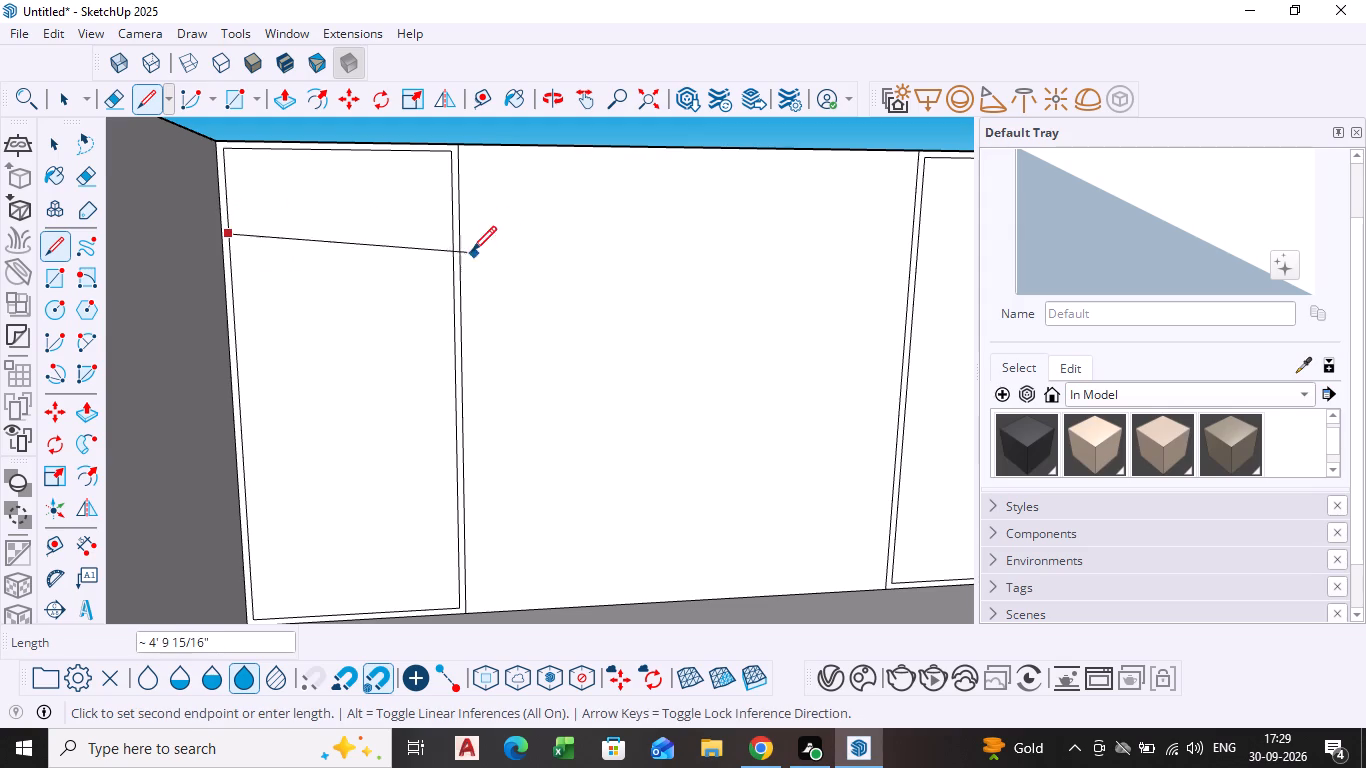
{"action": "left_click", "coordinate": [452, 236]}
{"action": "key", "text": "space"}
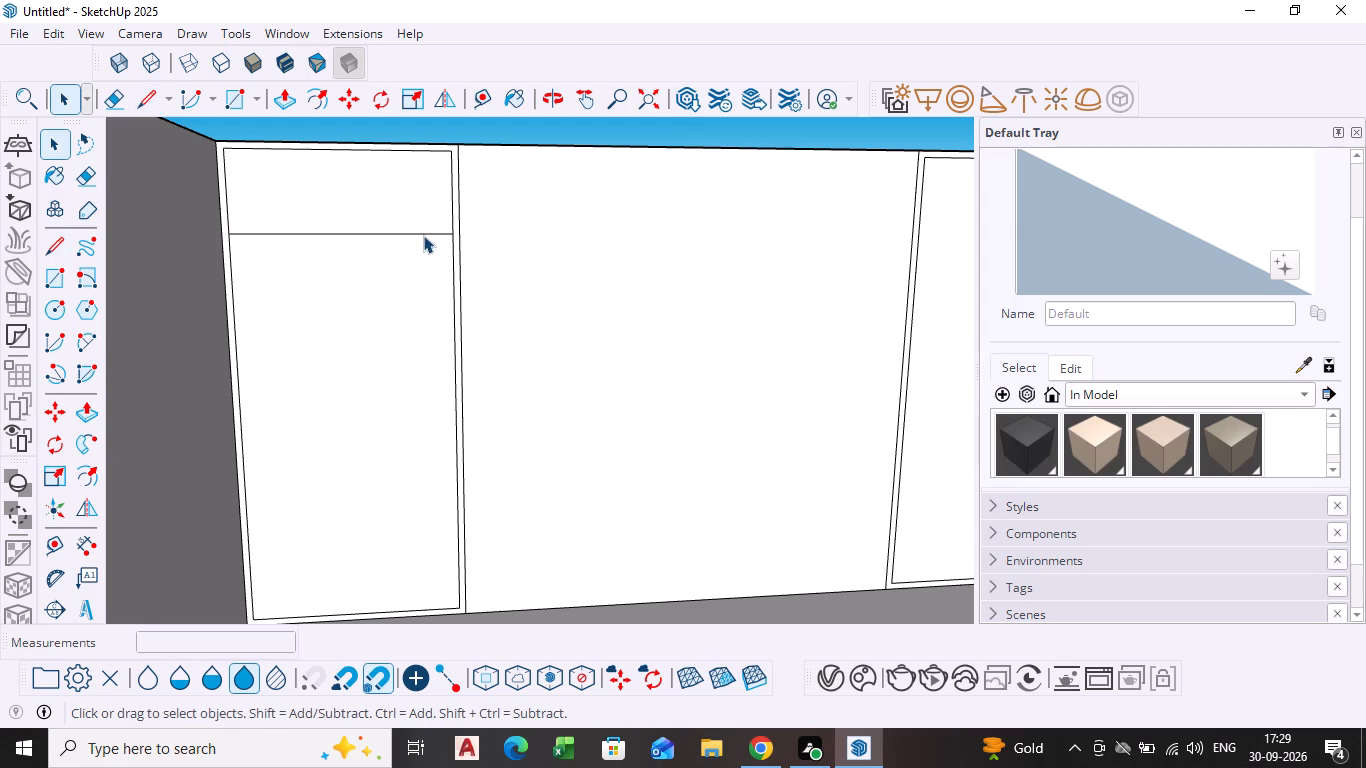
Copy the horizontal line about 1/2" straight down along the left panel's inner border edge.
{"action": "left_click", "coordinate": [419, 233]}
{"action": "key", "text": "m"}
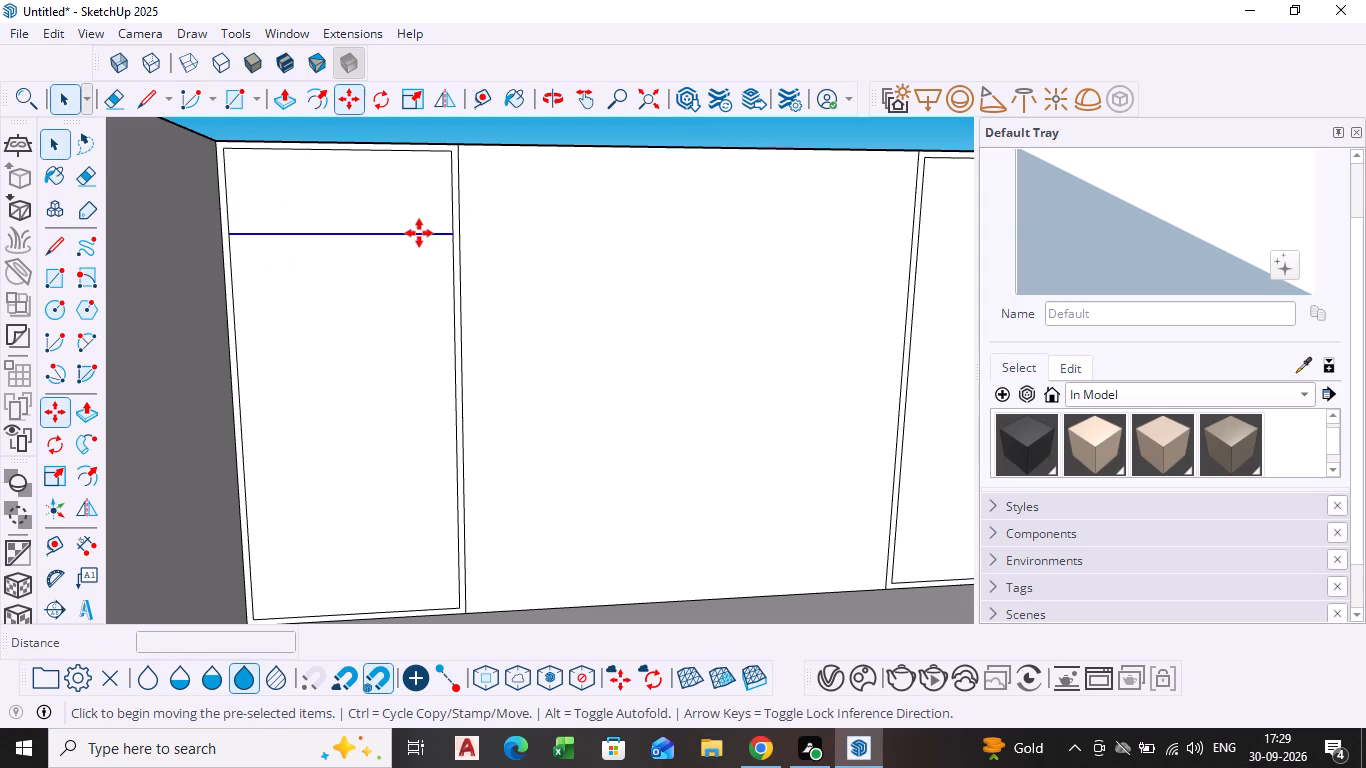
{"action": "key", "text": "Return"}
{"action": "scroll", "coordinate": [438, 230], "scroll_direction": "up", "scroll_amount": 3}
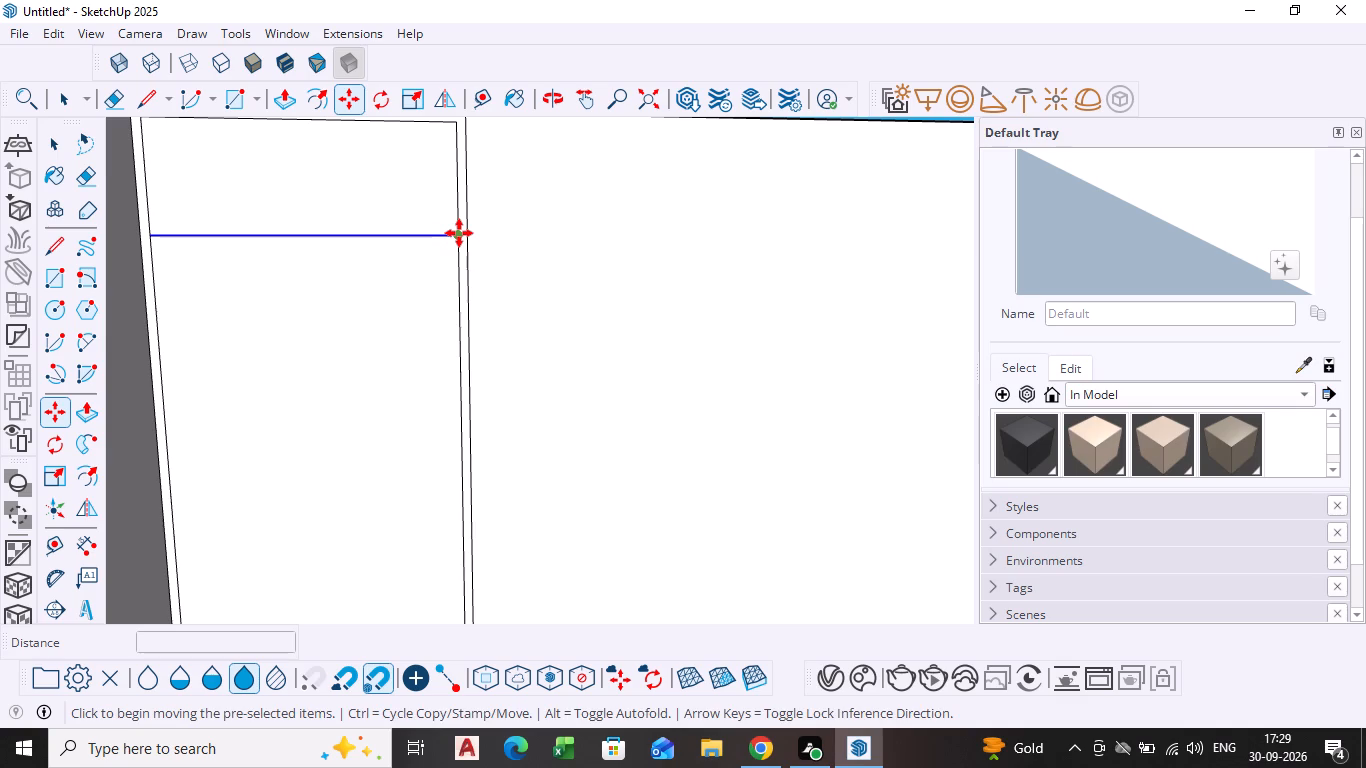
{"action": "left_click", "coordinate": [459, 233]}
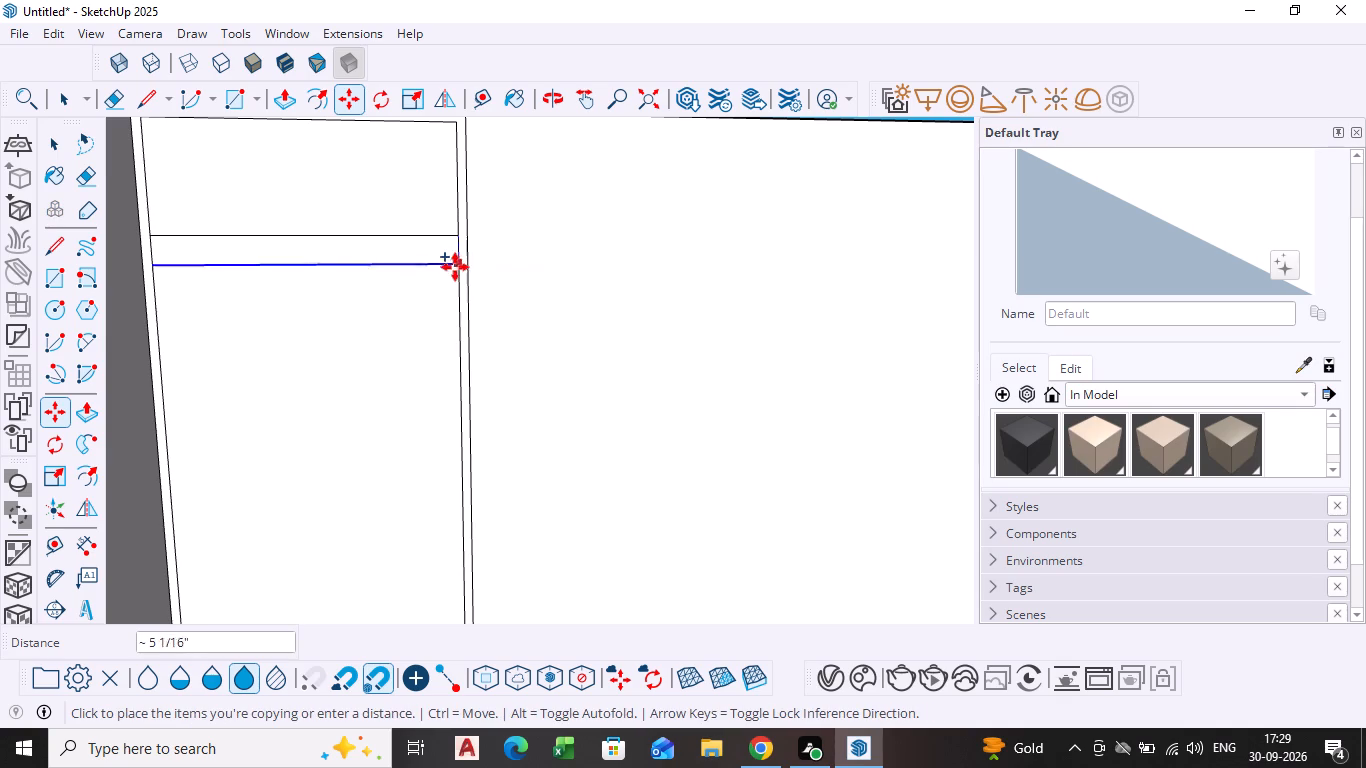
{"action": "scroll", "coordinate": [454, 242], "scroll_direction": "up", "scroll_amount": 9}
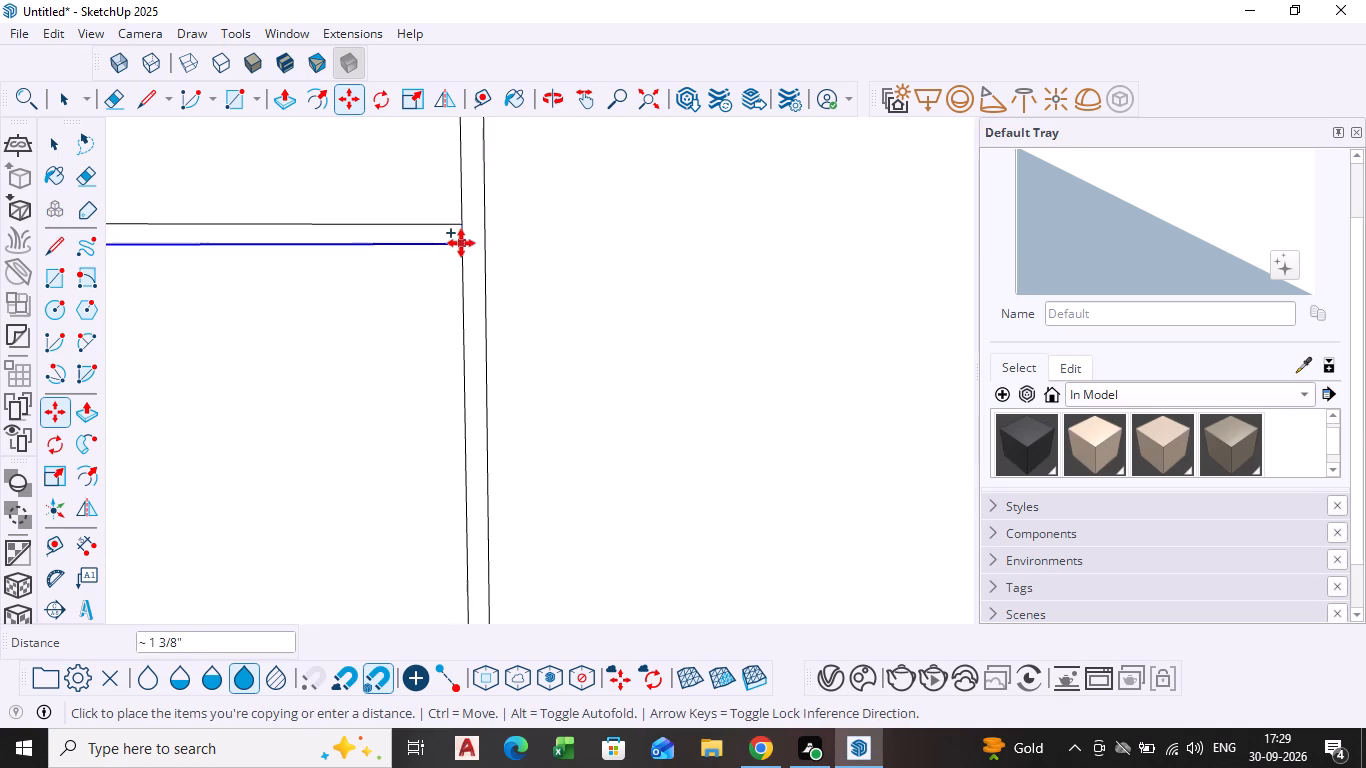
{"action": "scroll", "coordinate": [462, 230], "scroll_direction": "up", "scroll_amount": 5}
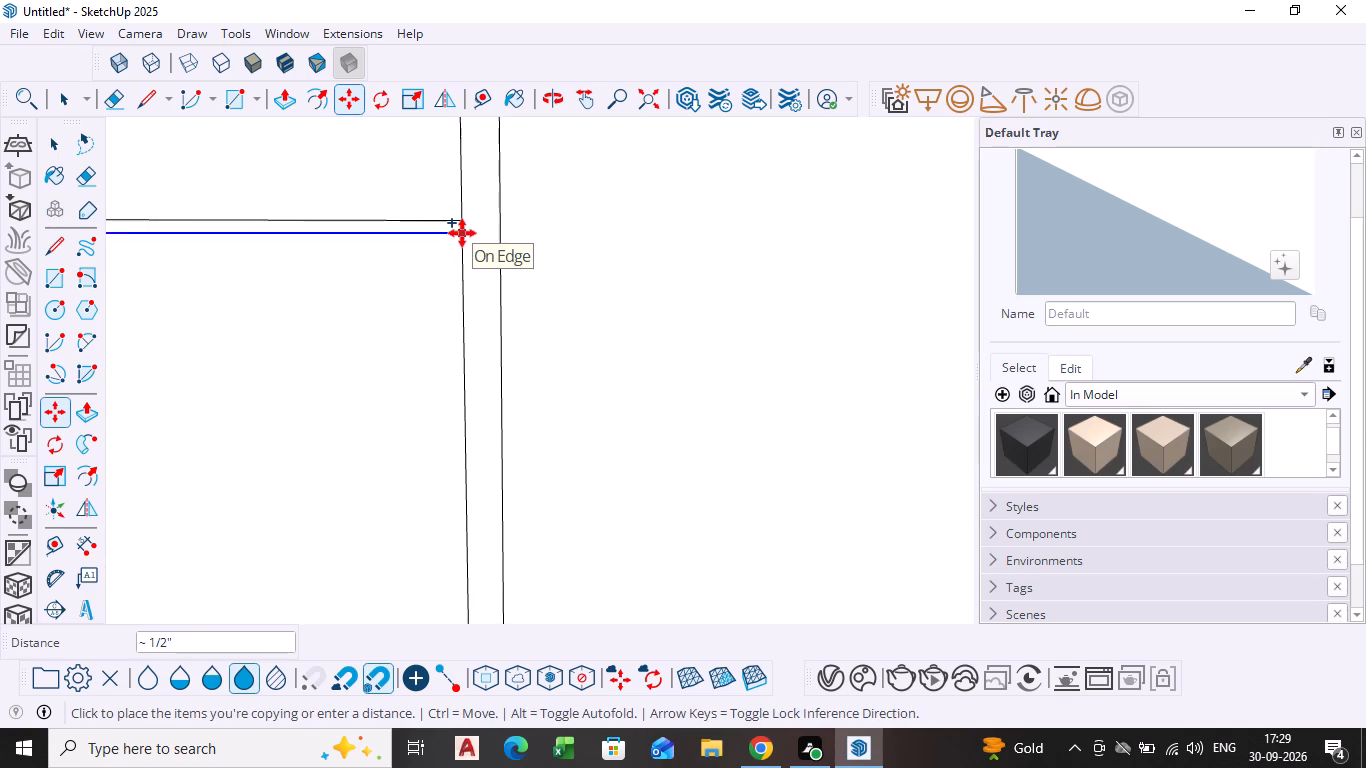
{"action": "left_click", "coordinate": [462, 233]}
{"action": "key", "text": "space"}
Copy the pair of horizontal lines about 8' 11/16" down to the bottom inner corner of the left panel.
{"action": "scroll", "coordinate": [462, 232], "scroll_direction": "down", "scroll_amount": 6}
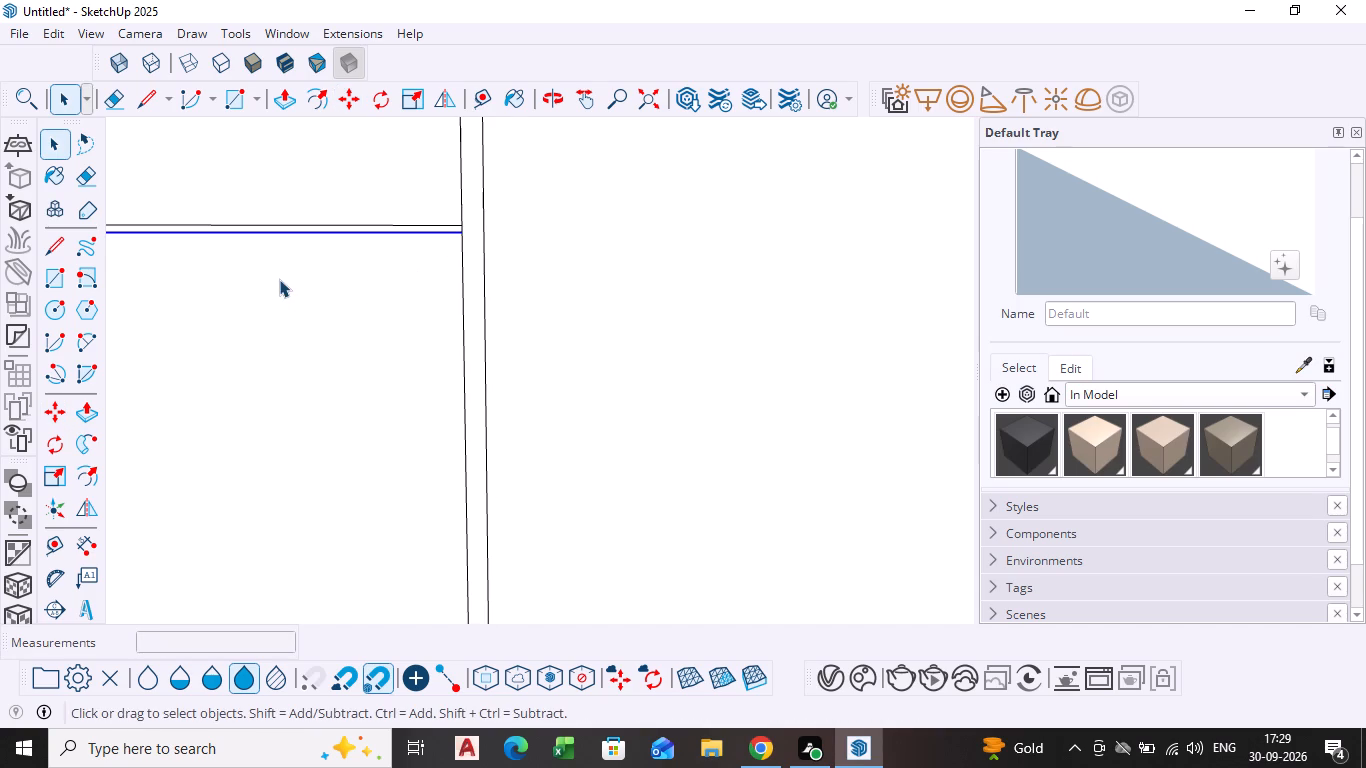
{"action": "scroll", "coordinate": [279, 279], "scroll_direction": "down", "scroll_amount": 5}
{"action": "middle_click_drag", "start_coordinate": [288, 274], "coordinate": [561, 288], "text": "shift"}
{"action": "scroll", "coordinate": [525, 254], "scroll_direction": "up", "scroll_amount": 4}
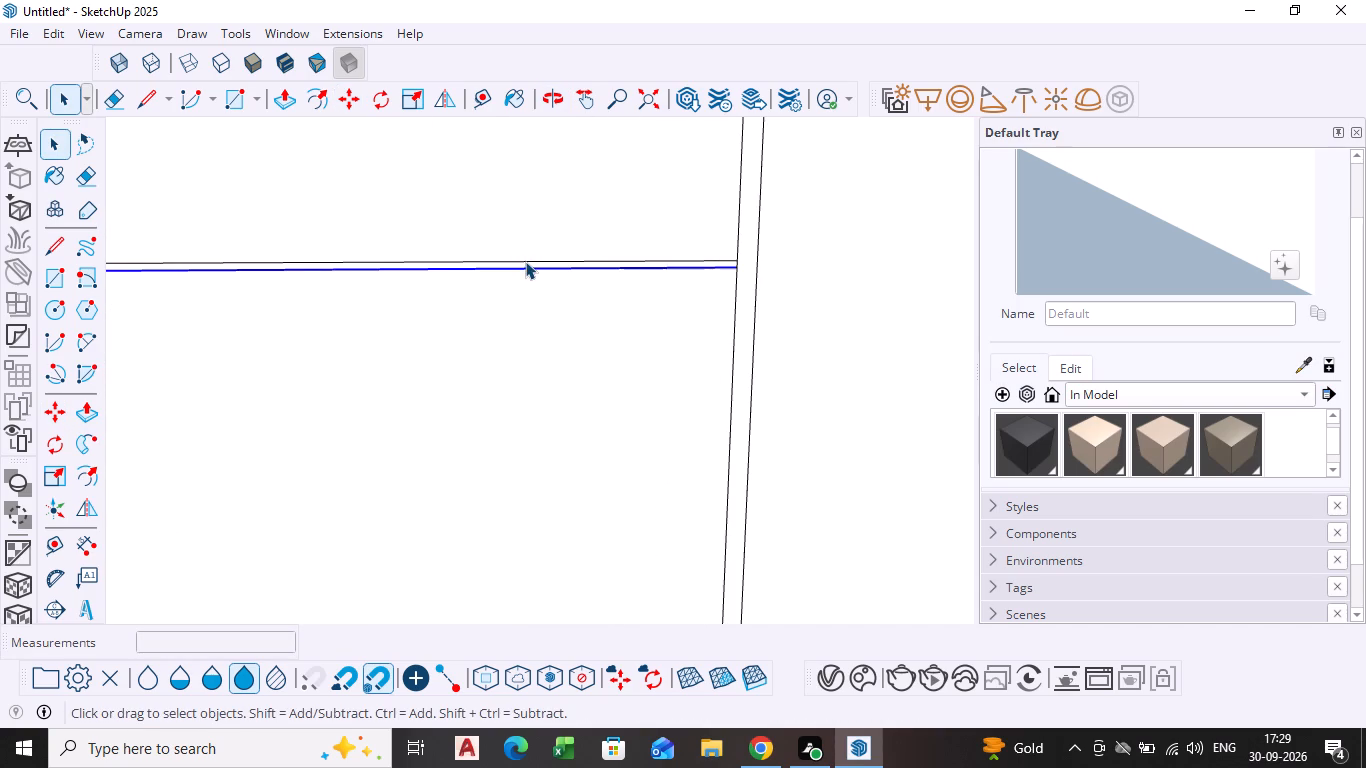
{"action": "left_click", "coordinate": [526, 255], "text": "shift"}
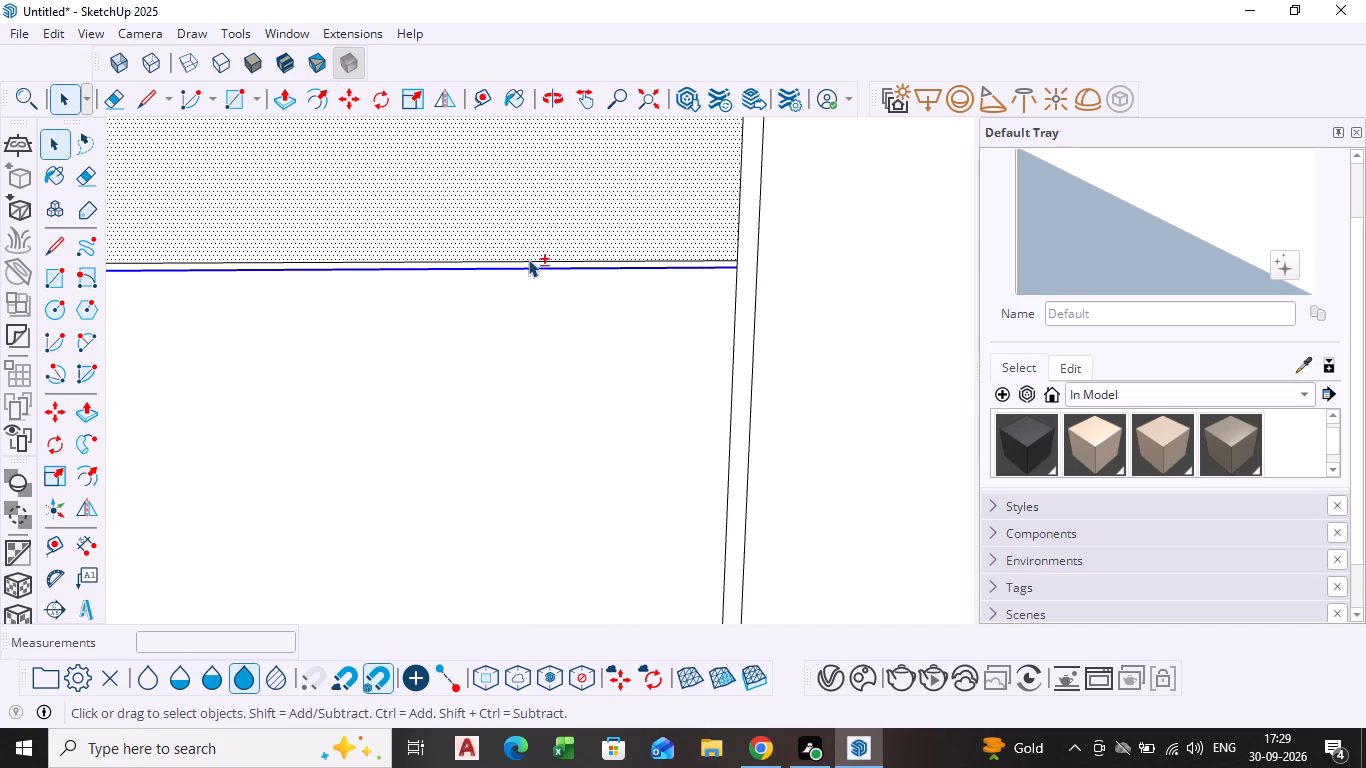
{"action": "left_click", "coordinate": [528, 261], "text": "shift"}
{"action": "left_click", "coordinate": [537, 236], "text": "shift"}
{"action": "key", "text": "m"}
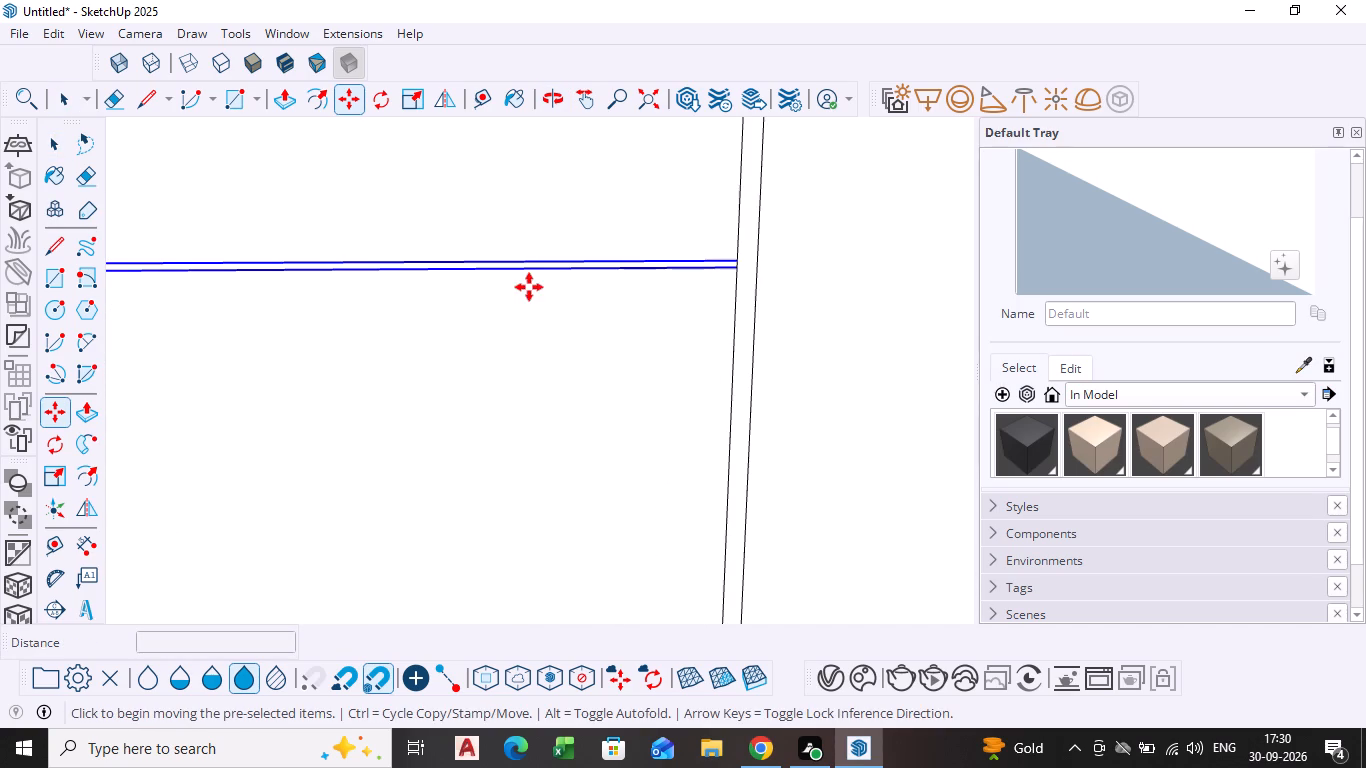
{"action": "left_click_drag", "start_coordinate": [734, 269], "coordinate": [739, 283]}
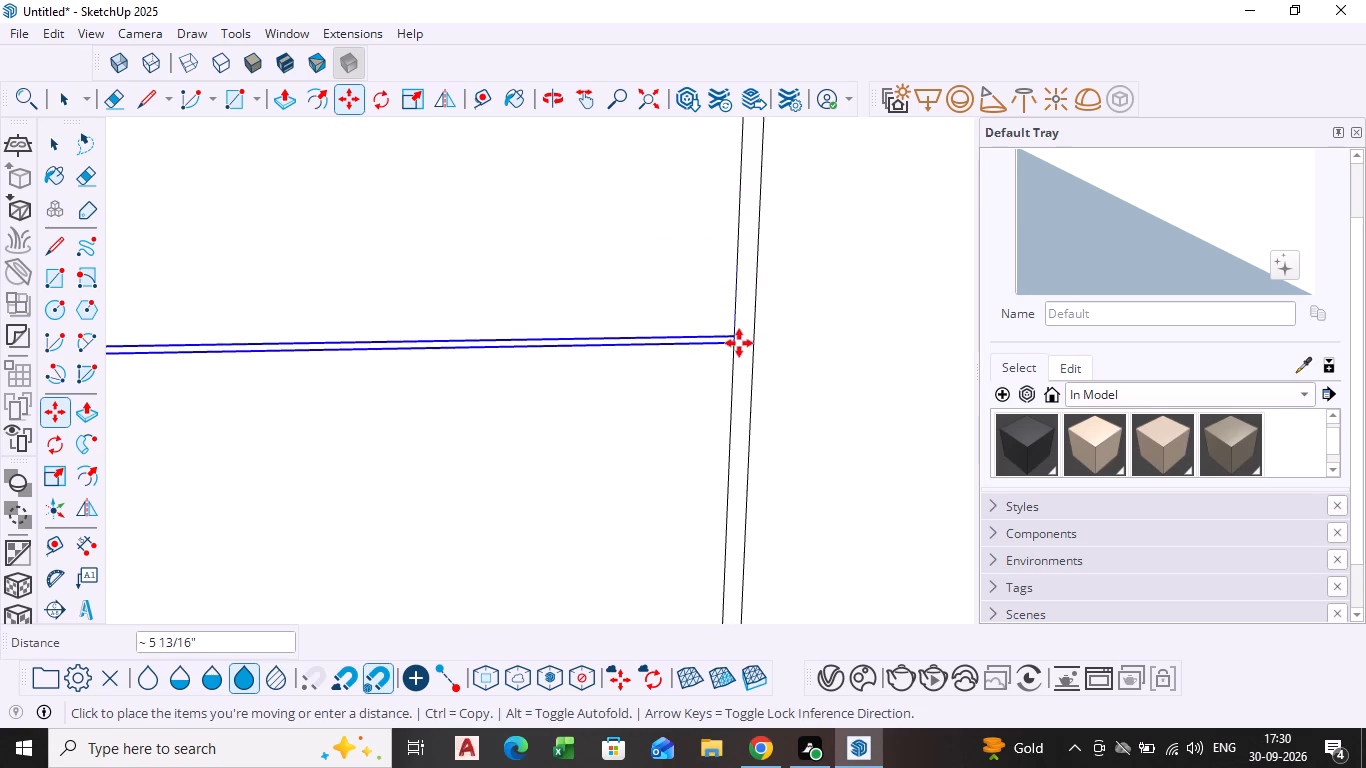
{"action": "scroll", "coordinate": [736, 381], "scroll_direction": "down", "scroll_amount": 12}
{"action": "middle_click_drag", "start_coordinate": [727, 416], "coordinate": [519, 336], "text": "shift"}
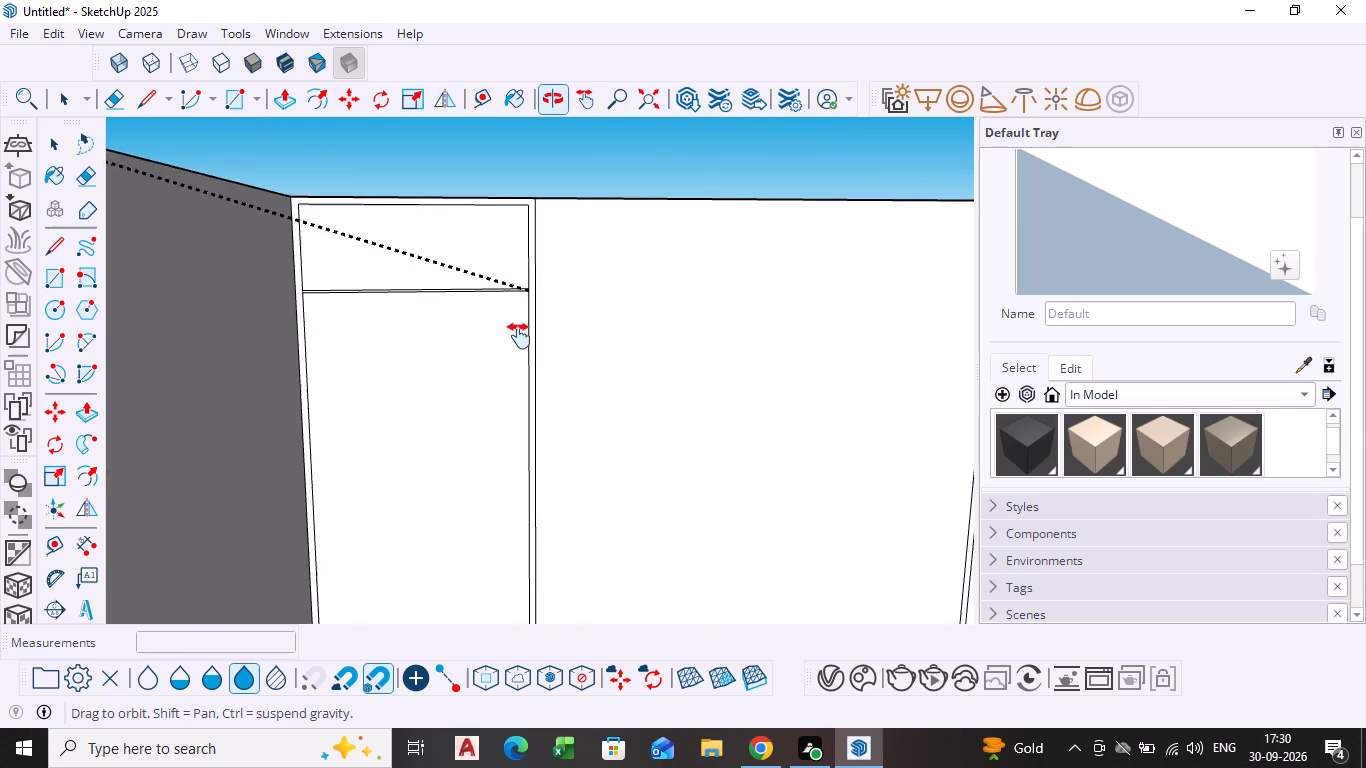
{"action": "middle_click_drag", "start_coordinate": [519, 336], "coordinate": [517, 336], "text": "shift"}
{"action": "scroll", "coordinate": [560, 457], "scroll_direction": "down", "scroll_amount": 4}
{"action": "middle_click_drag", "start_coordinate": [535, 547], "coordinate": [496, 446], "text": "shift"}
{"action": "scroll", "coordinate": [484, 487], "scroll_direction": "up", "scroll_amount": 17}
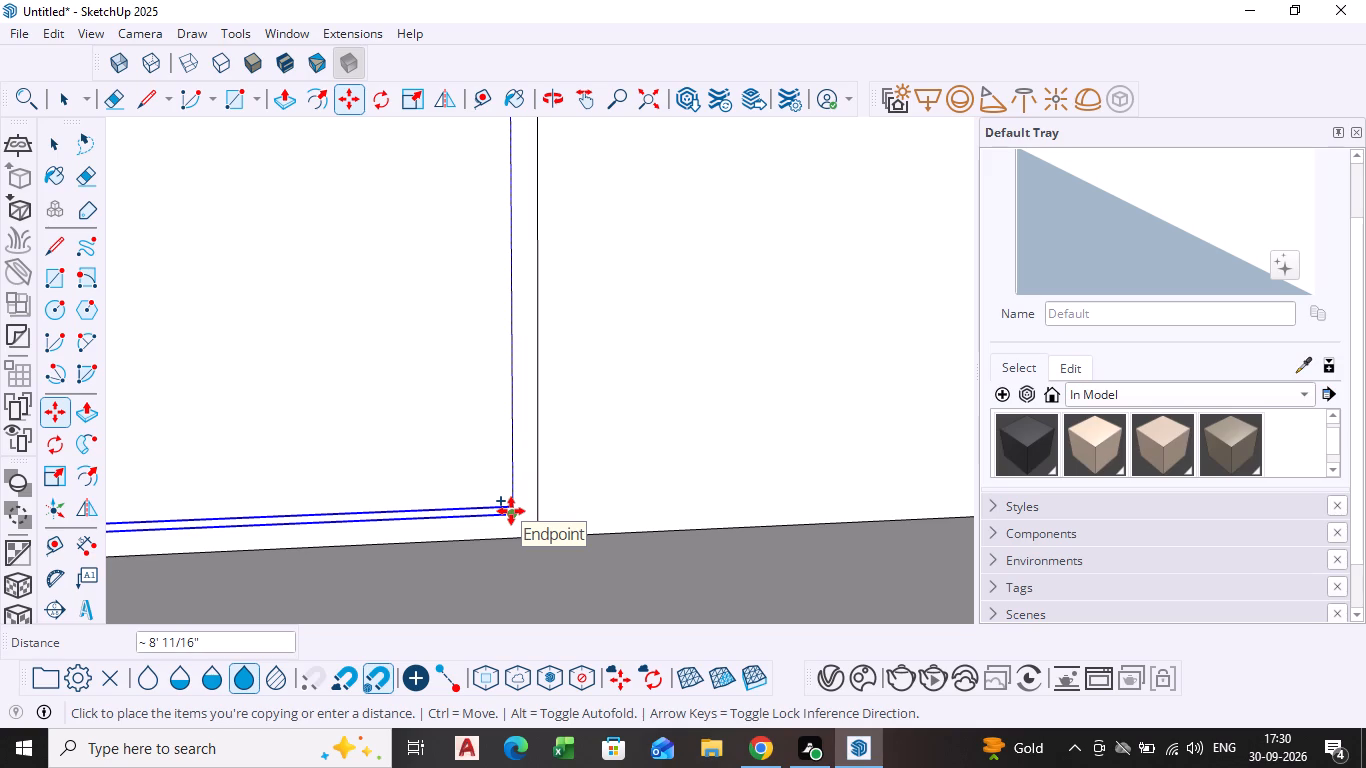
{"action": "left_click", "coordinate": [511, 511]}
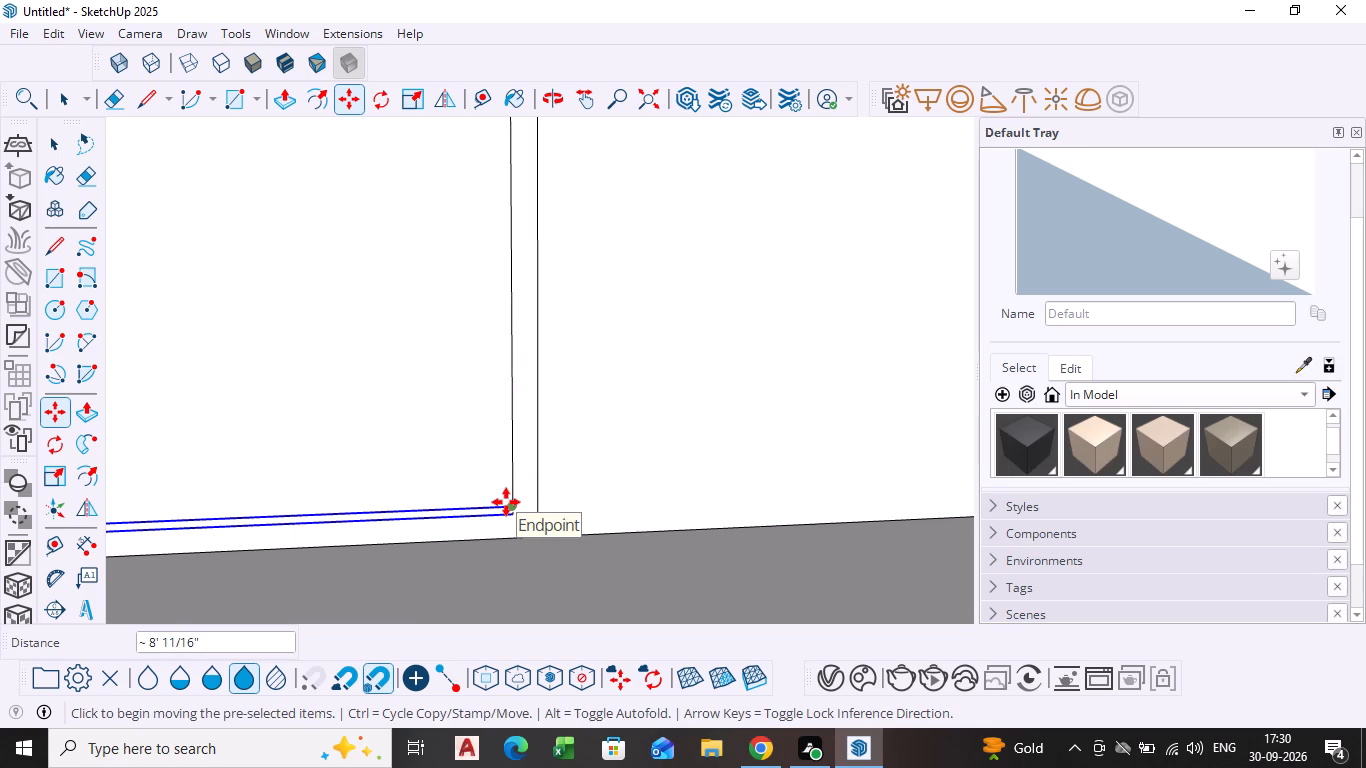
Divide the copy distance by 4 to space the line pairs evenly down the left panel.
{"action": "key", "text": "slash"}
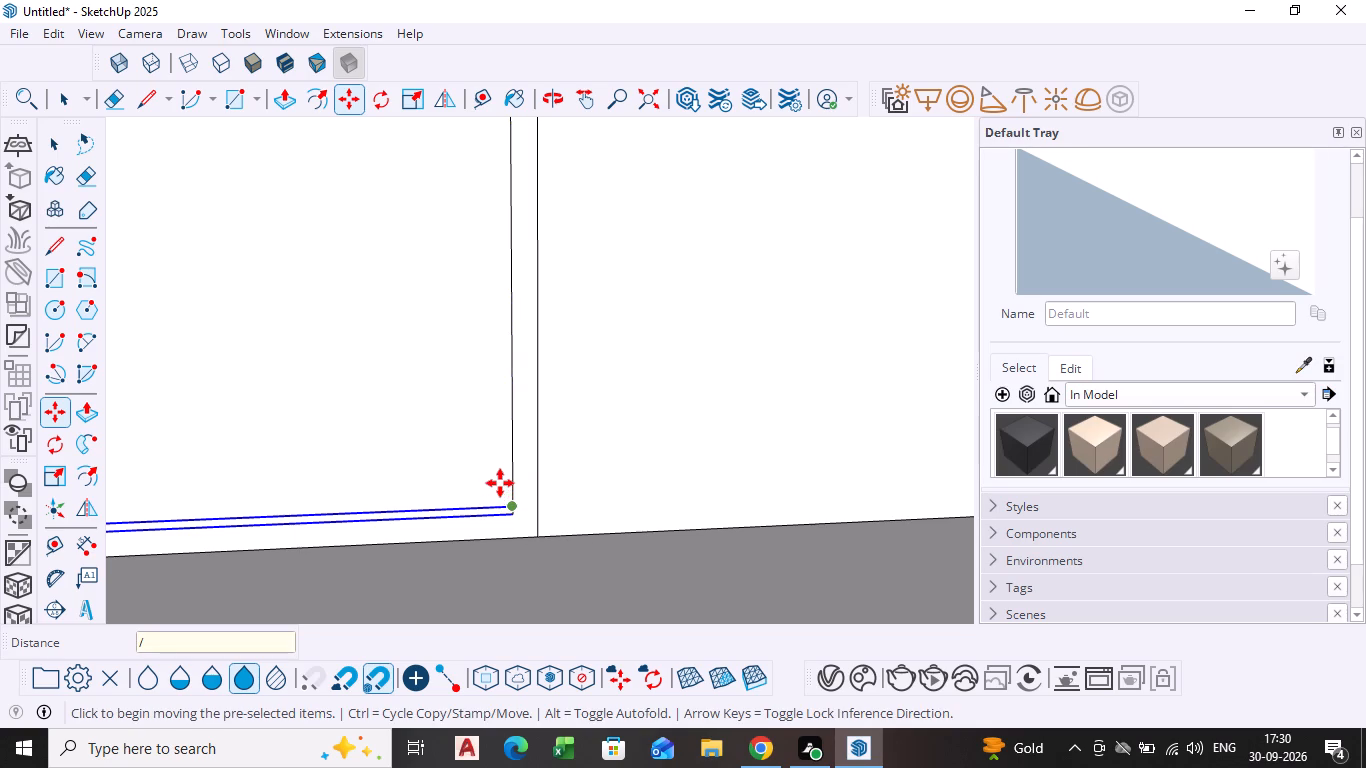
{"action": "key", "text": "4"}
{"action": "key", "text": "Return"}
{"action": "scroll", "coordinate": [483, 458], "scroll_direction": "down", "scroll_amount": 20}
{"action": "scroll", "coordinate": [483, 458], "scroll_direction": "down", "scroll_amount": 2}
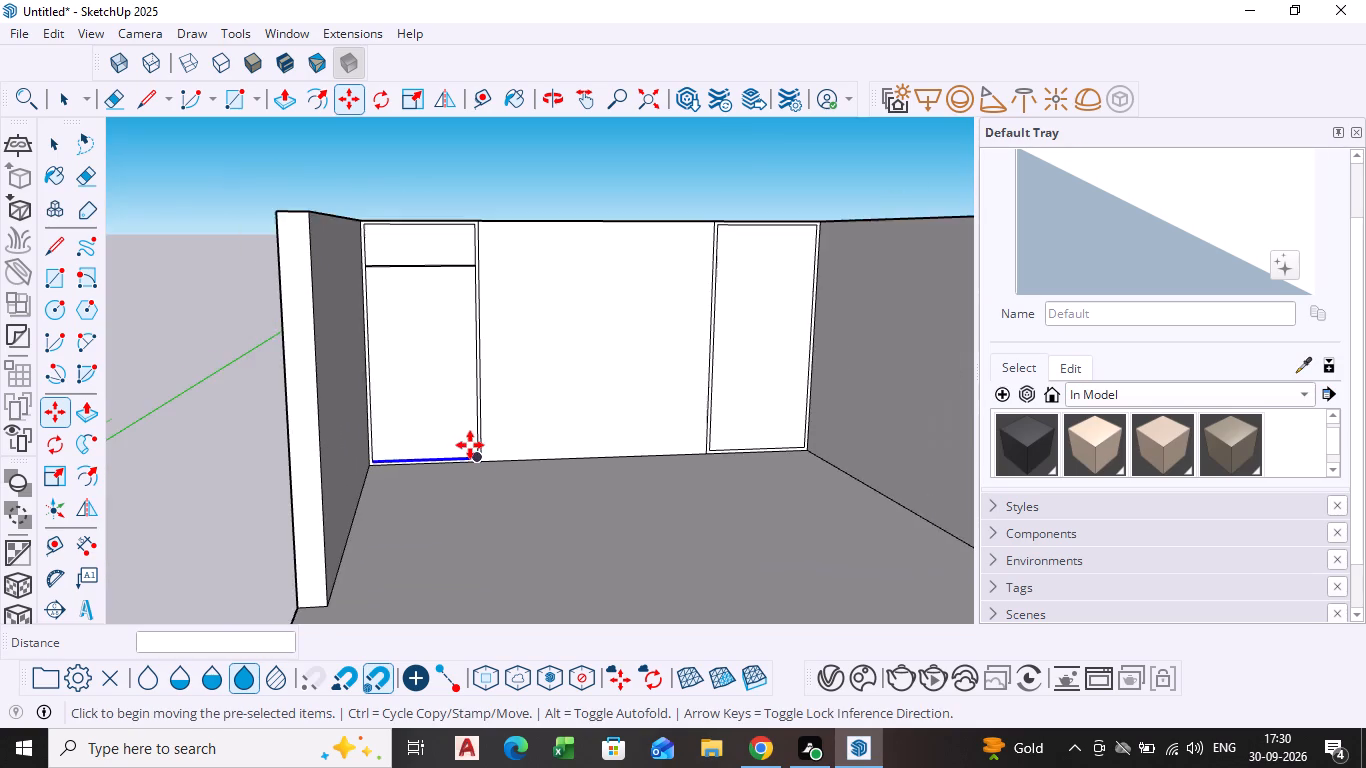
{"action": "scroll", "coordinate": [470, 445], "scroll_direction": "up", "scroll_amount": 6}
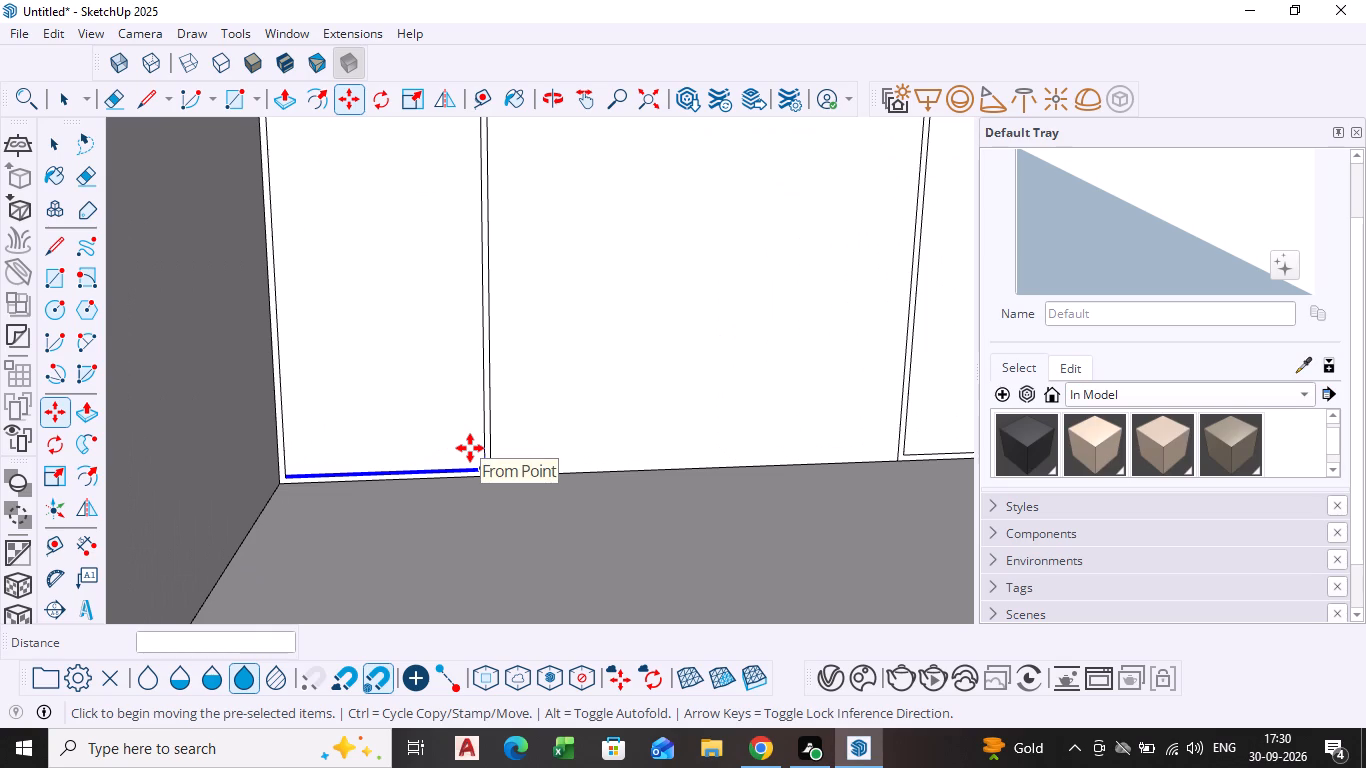
{"action": "key", "text": "slash"}
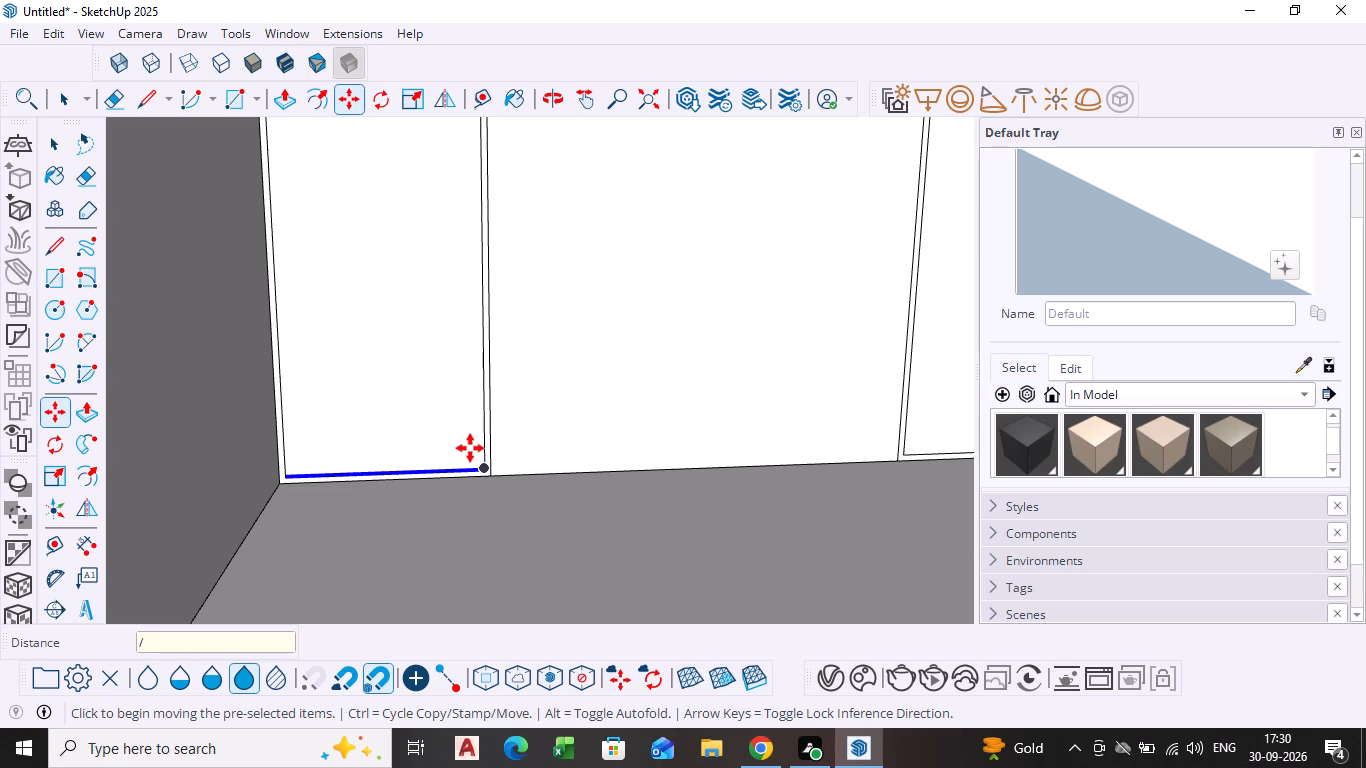
{"action": "key", "text": "4"}
{"action": "key", "text": "Return"}
{"action": "scroll", "coordinate": [483, 419], "scroll_direction": "down", "scroll_amount": 6}
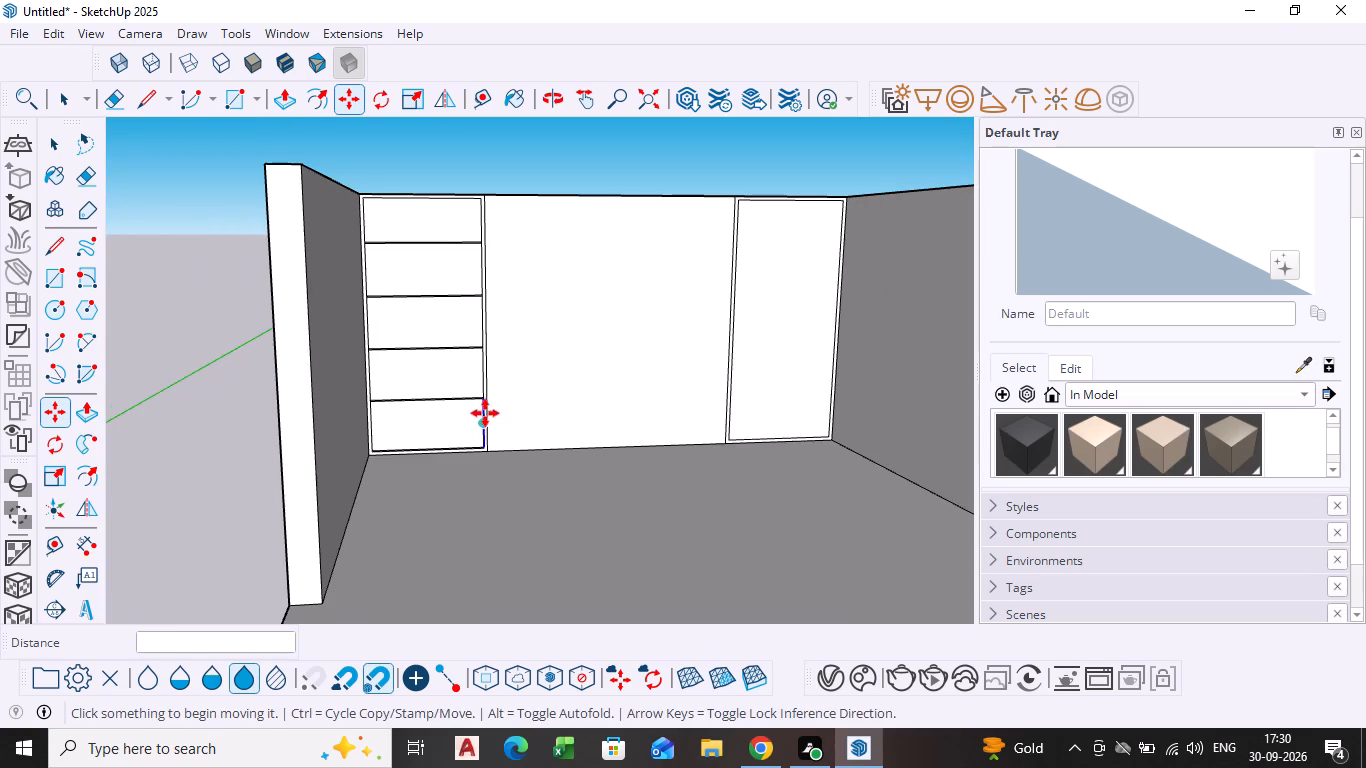
{"action": "key", "text": "Escape"}
Delete the lower line of the doubled pair at the base of the left panel.
{"action": "scroll", "coordinate": [458, 383], "scroll_direction": "up", "scroll_amount": 11}
{"action": "scroll", "coordinate": [407, 507], "scroll_direction": "up", "scroll_amount": 5}
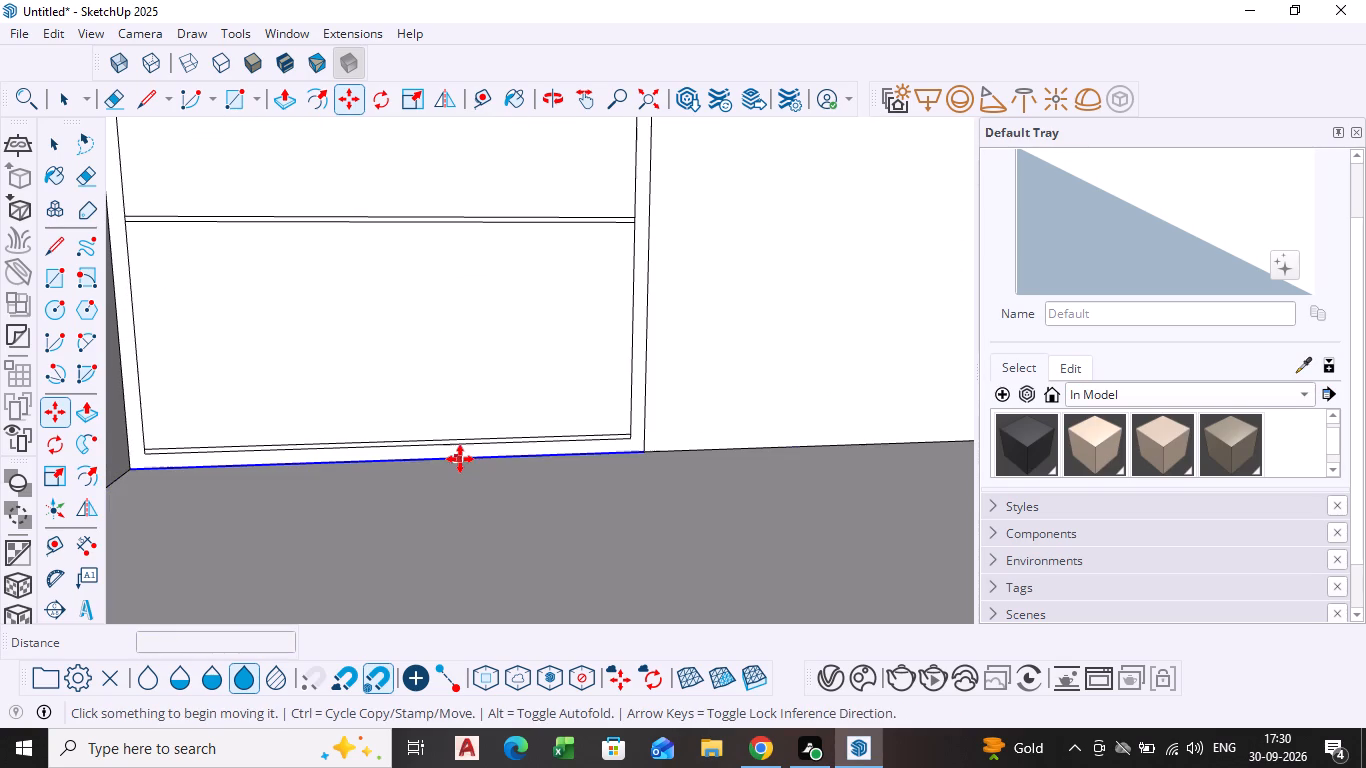
{"action": "key", "text": "space"}
{"action": "scroll", "coordinate": [478, 443], "scroll_direction": "up", "scroll_amount": 9}
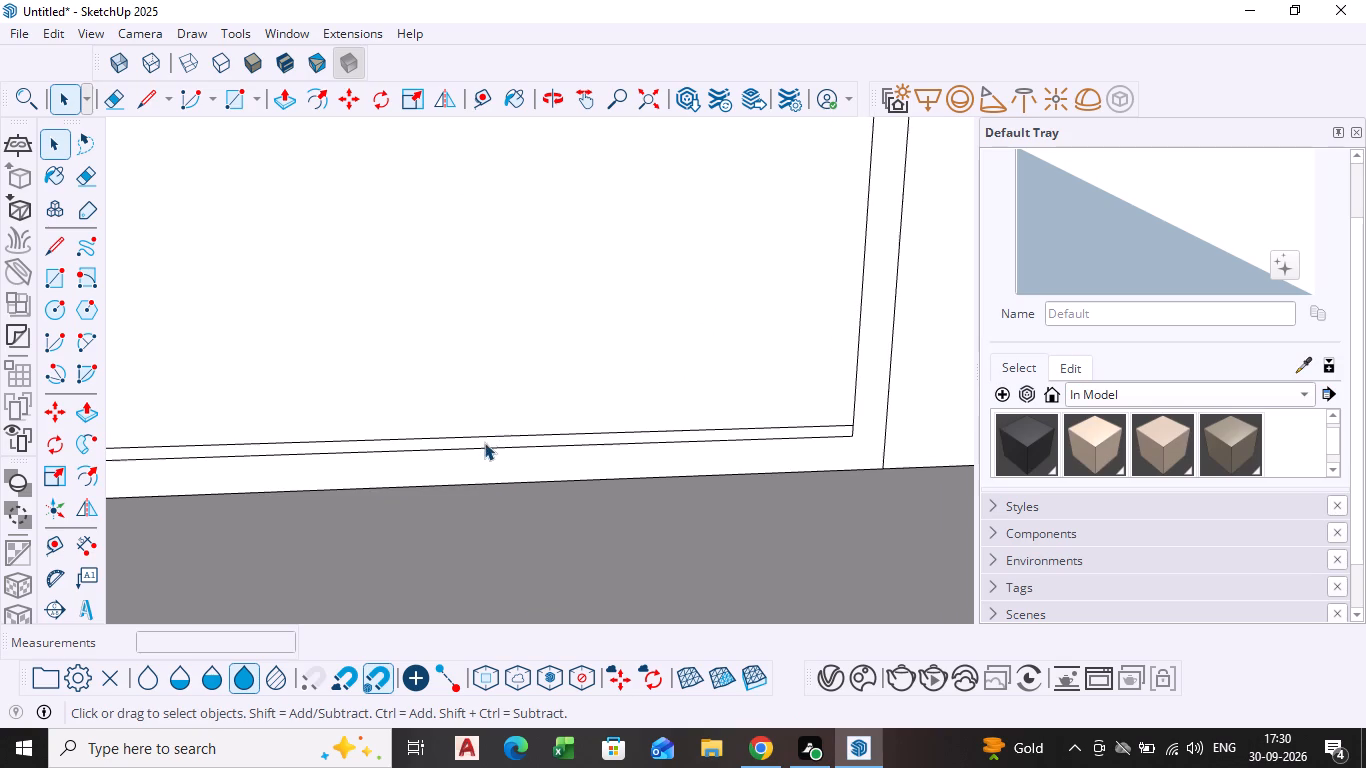
{"action": "left_click", "coordinate": [484, 448]}
{"action": "key", "text": "Delete"}
Delete the short leftover edge at the left panel's bottom right inner corner.
{"action": "scroll", "coordinate": [484, 448], "scroll_direction": "down", "scroll_amount": 3}
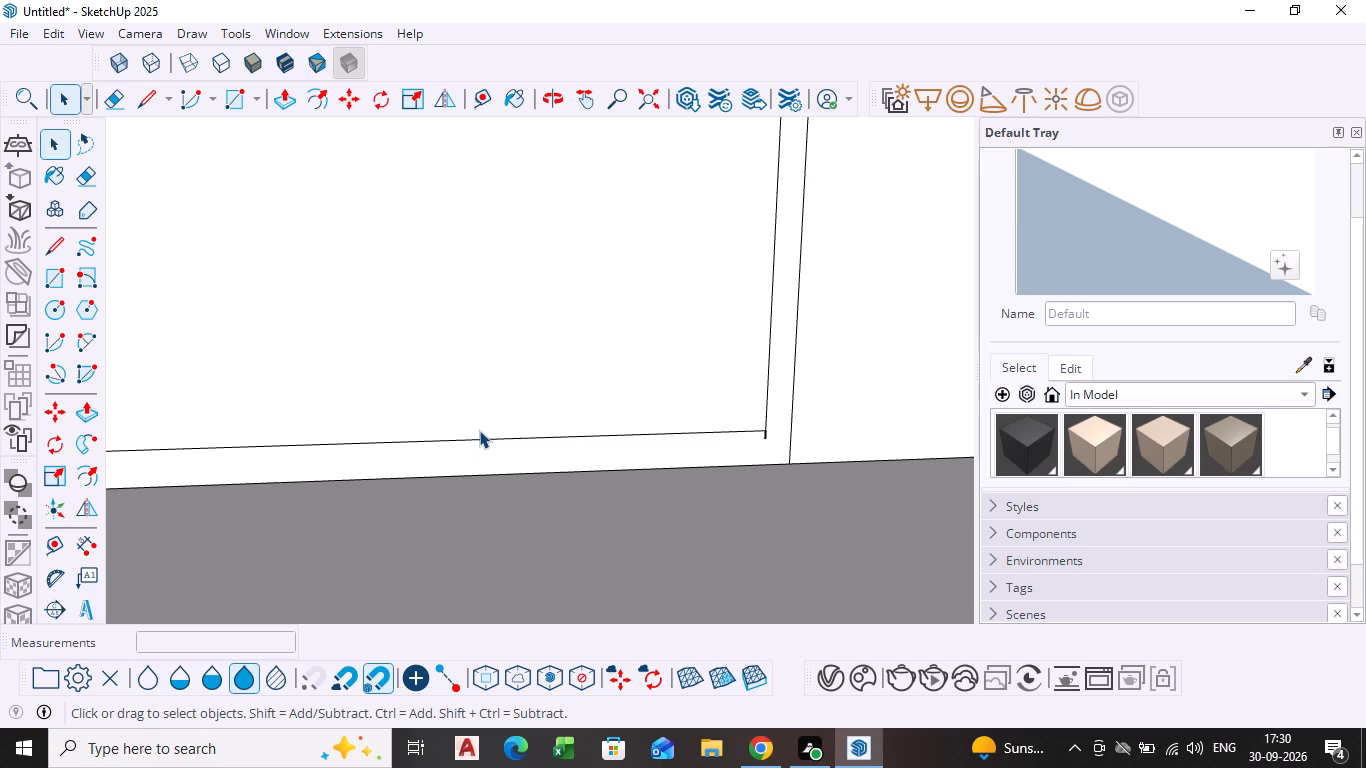
{"action": "scroll", "coordinate": [596, 446], "scroll_direction": "up", "scroll_amount": 1}
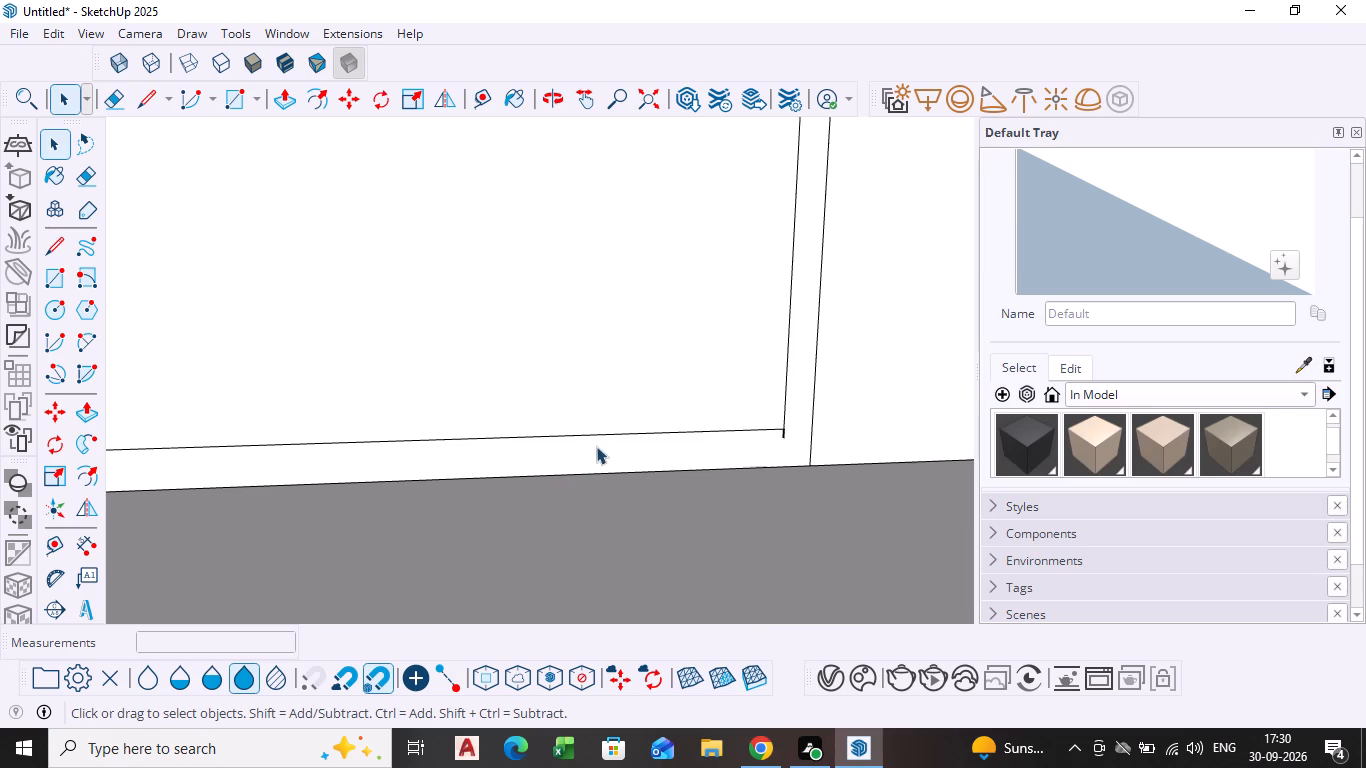
{"action": "scroll", "coordinate": [596, 446], "scroll_direction": "up", "scroll_amount": 2}
{"action": "scroll", "coordinate": [843, 426], "scroll_direction": "up", "scroll_amount": 4}
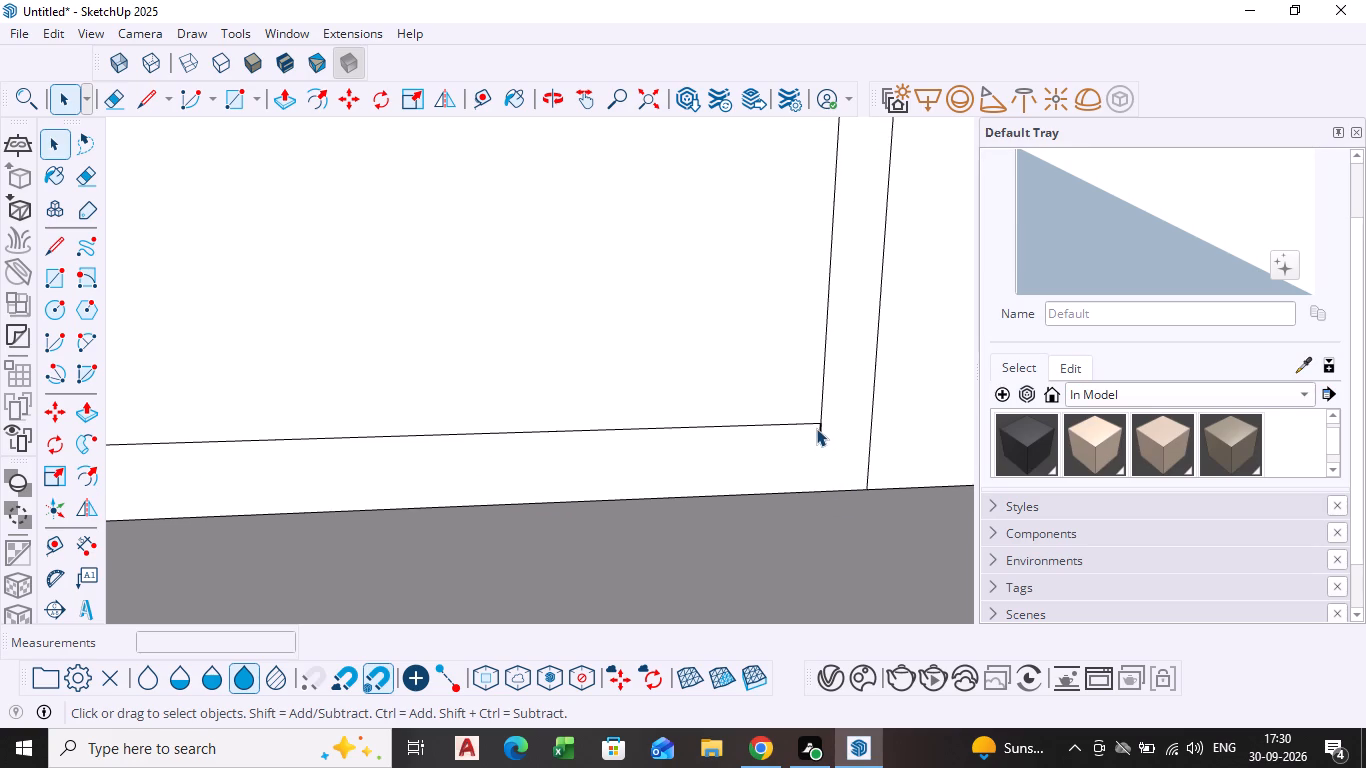
{"action": "left_click", "coordinate": [821, 432]}
{"action": "key", "text": "Delete"}
Delete the short leftover edge at the left panel's bottom left inner corner.
{"action": "scroll", "coordinate": [429, 488], "scroll_direction": "down", "scroll_amount": 4}
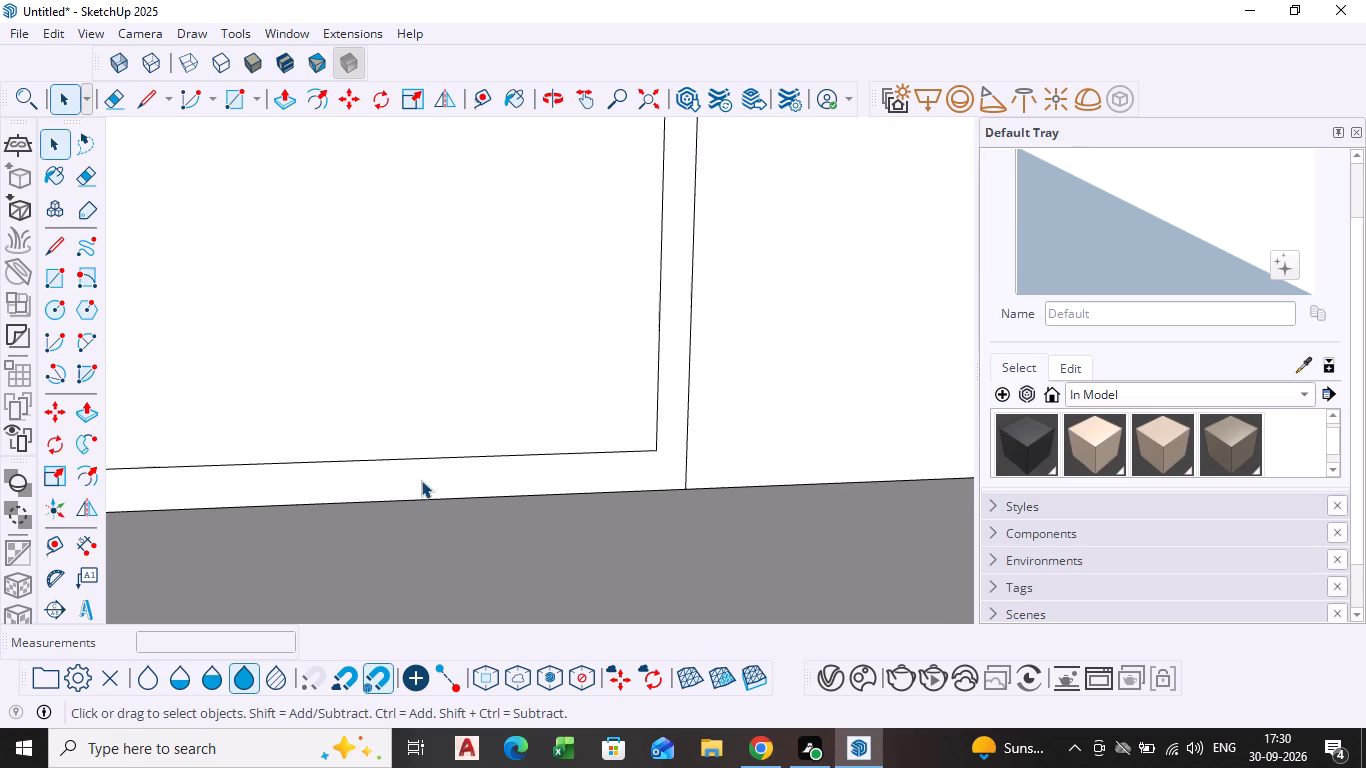
{"action": "scroll", "coordinate": [421, 480], "scroll_direction": "down", "scroll_amount": 19}
{"action": "middle_click_drag", "start_coordinate": [349, 506], "coordinate": [946, 428], "text": "shift"}
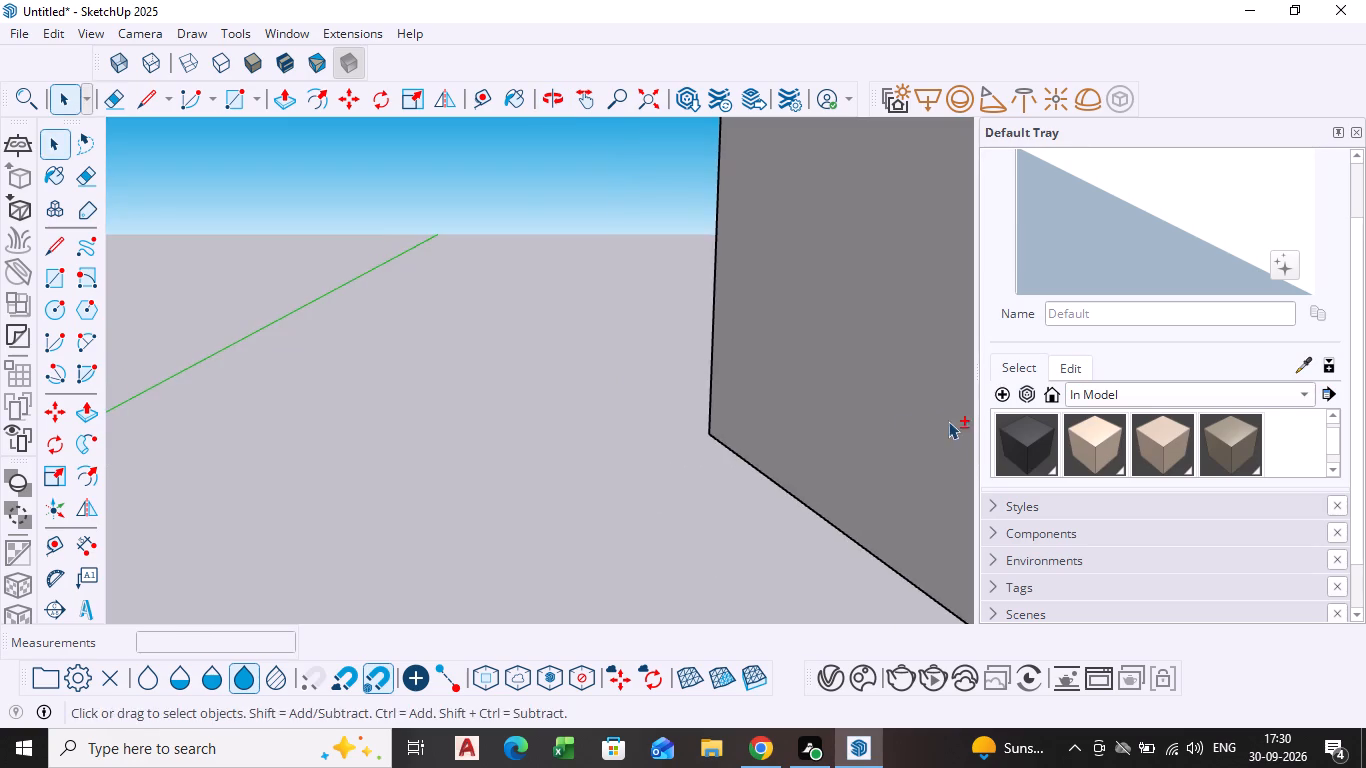
{"action": "middle_click_drag", "start_coordinate": [915, 442], "coordinate": [317, 456], "text": "shift"}
{"action": "scroll", "coordinate": [414, 424], "scroll_direction": "up", "scroll_amount": 13}
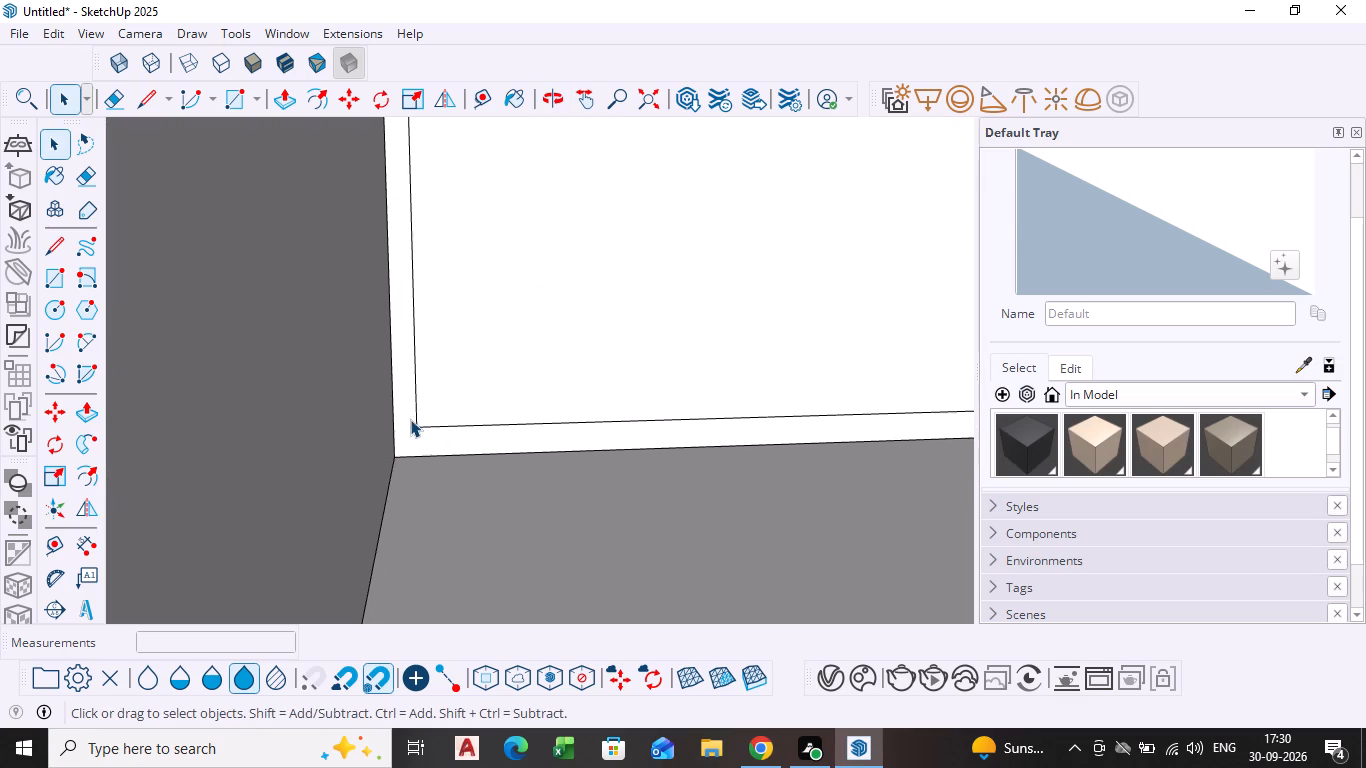
{"action": "scroll", "coordinate": [410, 419], "scroll_direction": "up", "scroll_amount": 4}
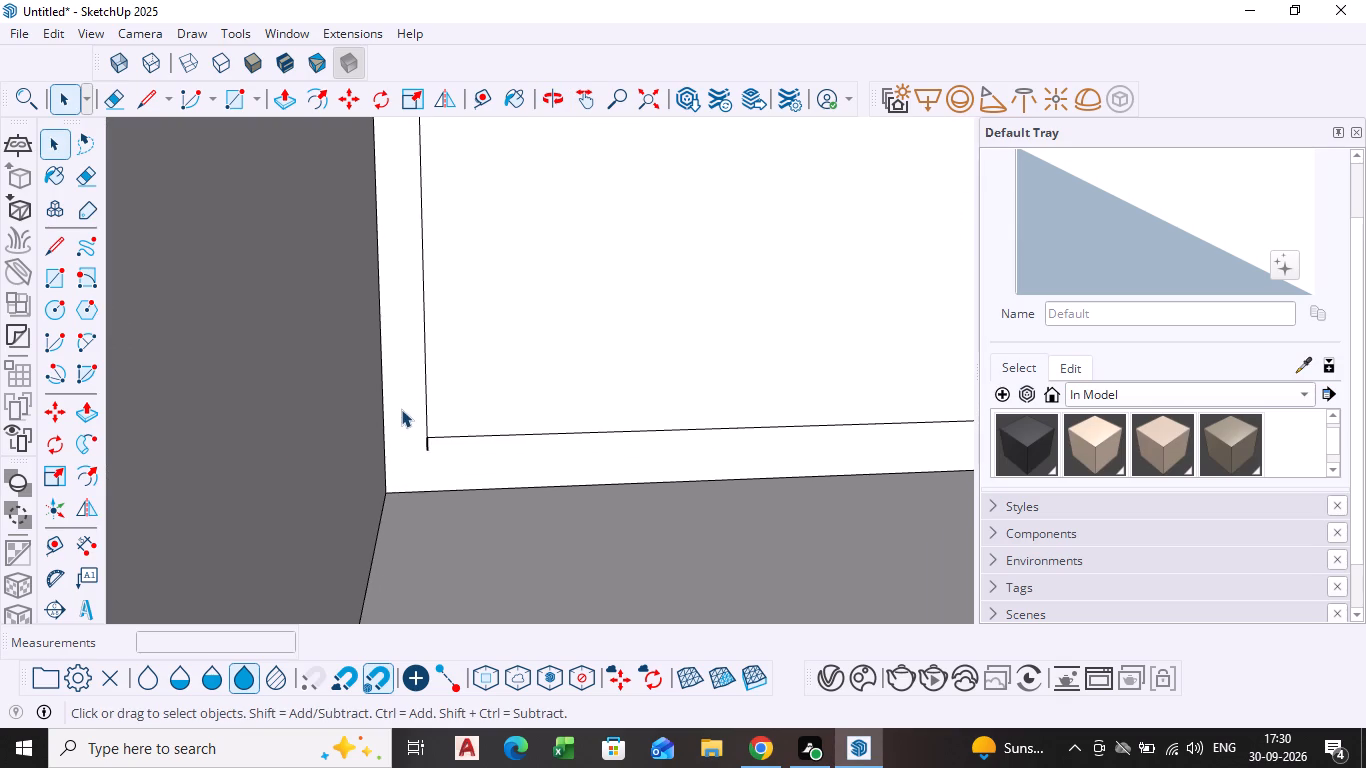
{"action": "scroll", "coordinate": [401, 409], "scroll_direction": "up", "scroll_amount": 4}
{"action": "left_click", "coordinate": [440, 460]}
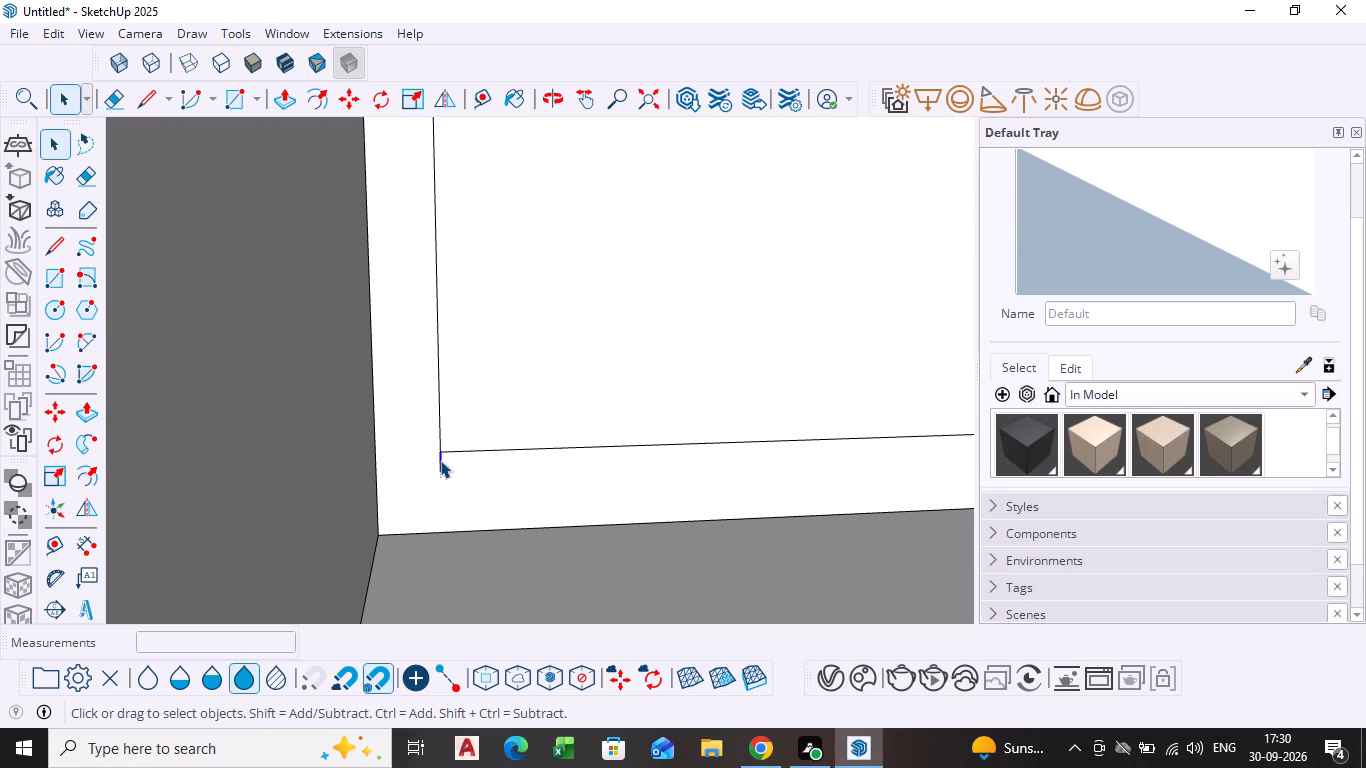
{"action": "key", "text": "Delete"}
{"action": "scroll", "coordinate": [474, 435], "scroll_direction": "down", "scroll_amount": 20}
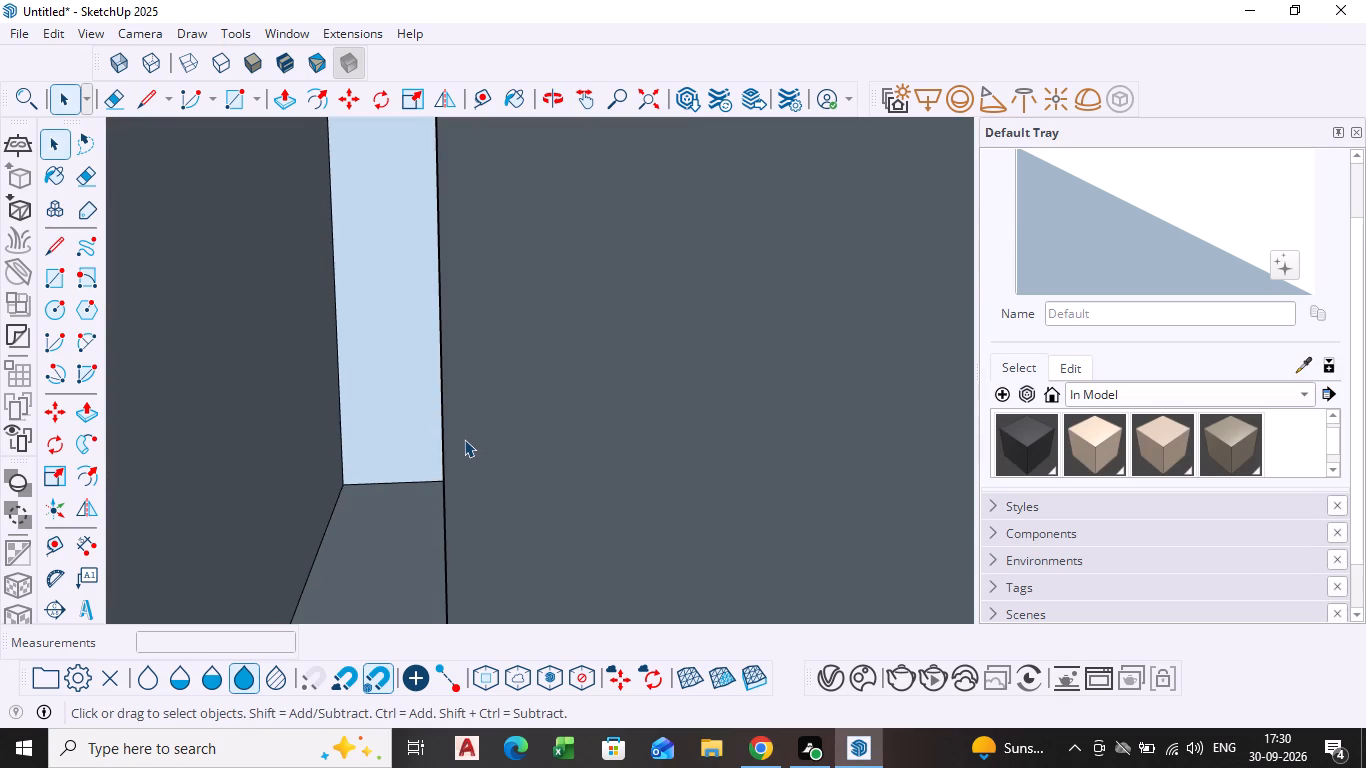
{"action": "scroll", "coordinate": [464, 439], "scroll_direction": "down", "scroll_amount": 20}
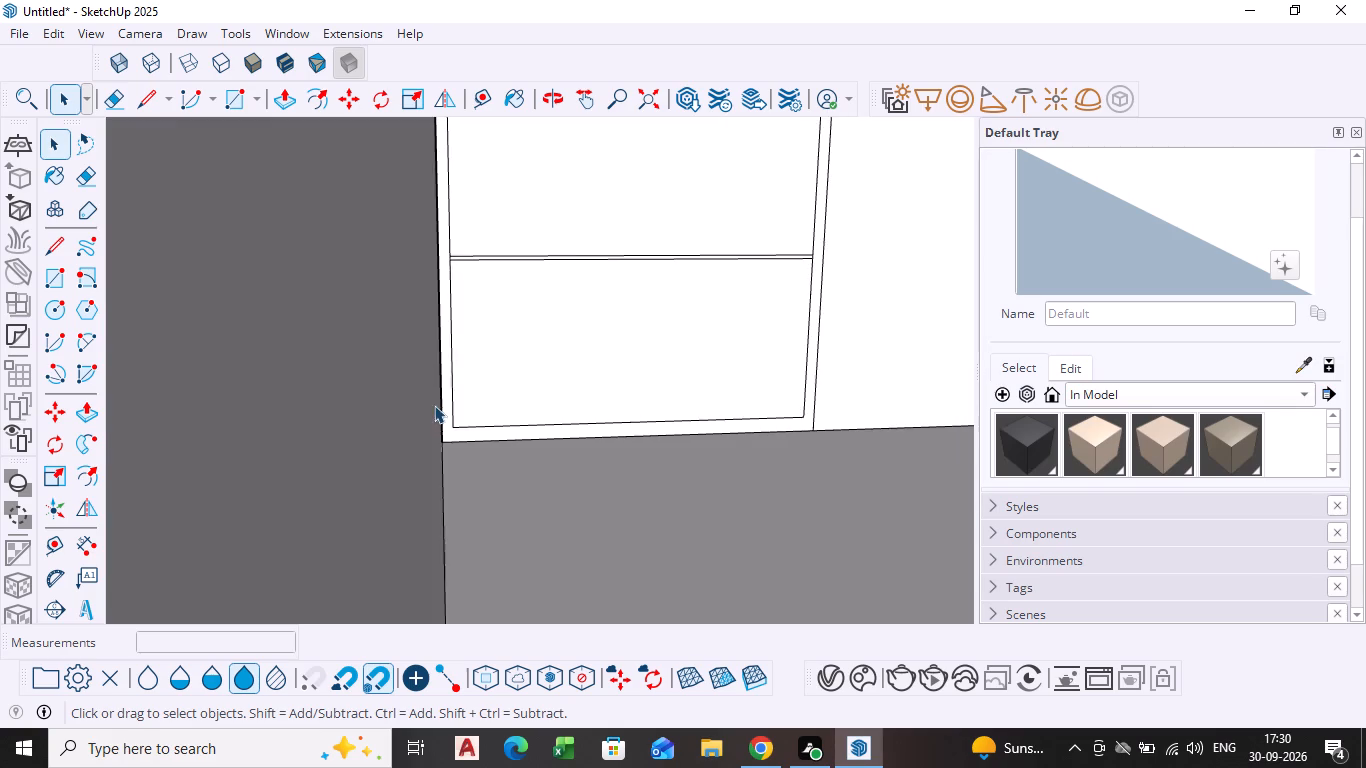
Delete the short vertical edge joining the right ends of the left panel's lowest divider line pair.
{"action": "scroll", "coordinate": [434, 405], "scroll_direction": "down", "scroll_amount": 1}
{"action": "middle_click_drag", "start_coordinate": [538, 467], "coordinate": [337, 530], "text": "shift"}
{"action": "scroll", "coordinate": [406, 411], "scroll_direction": "down", "scroll_amount": 3}
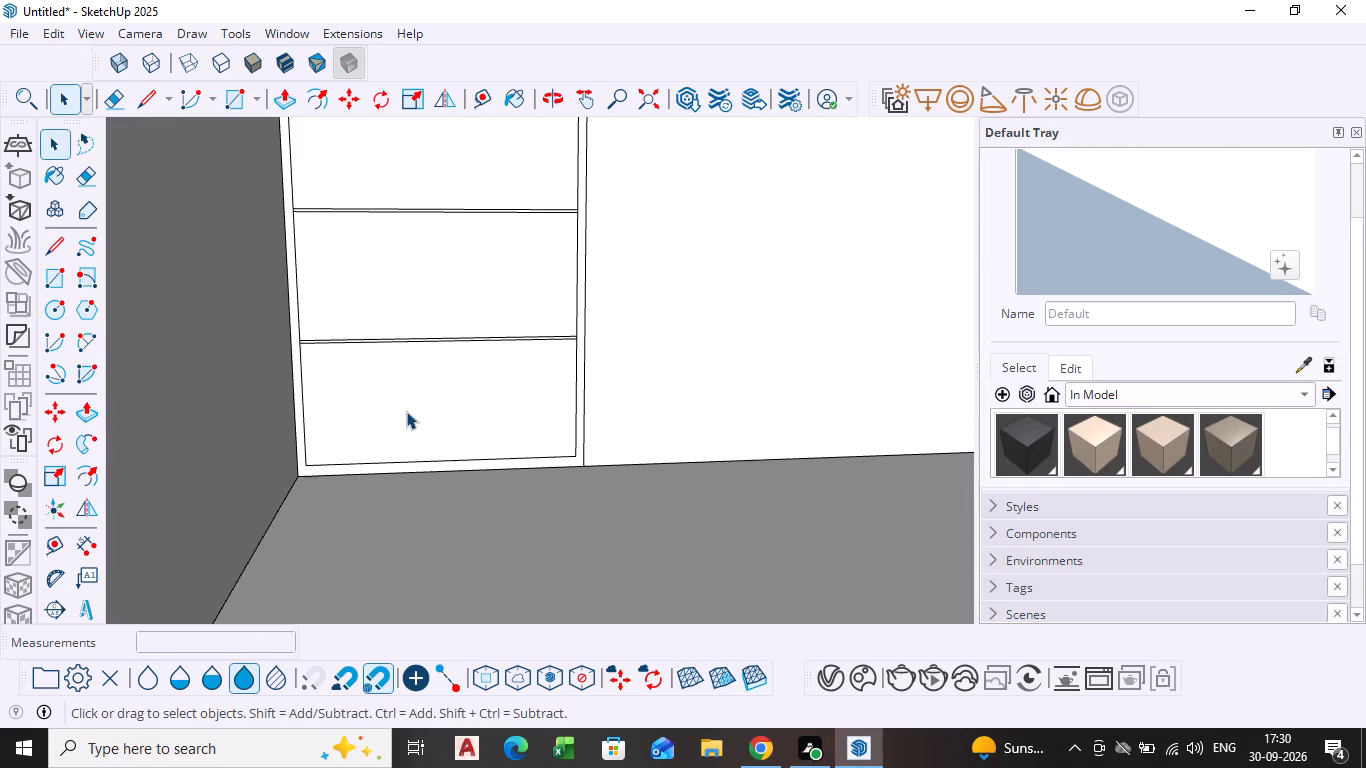
{"action": "scroll", "coordinate": [435, 374], "scroll_direction": "down", "scroll_amount": 4}
{"action": "scroll", "coordinate": [504, 328], "scroll_direction": "up", "scroll_amount": 17}
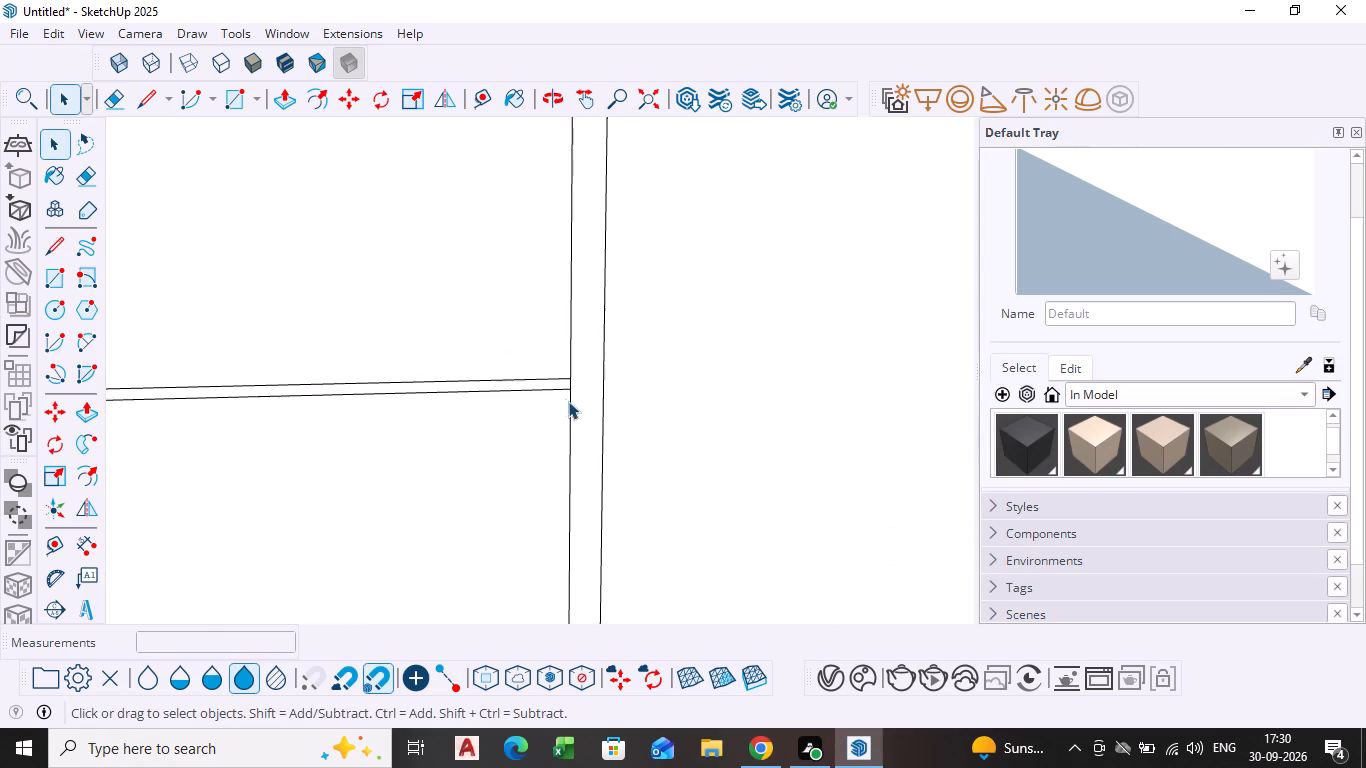
{"action": "scroll", "coordinate": [572, 384], "scroll_direction": "up", "scroll_amount": 4}
{"action": "left_click", "coordinate": [566, 385]}
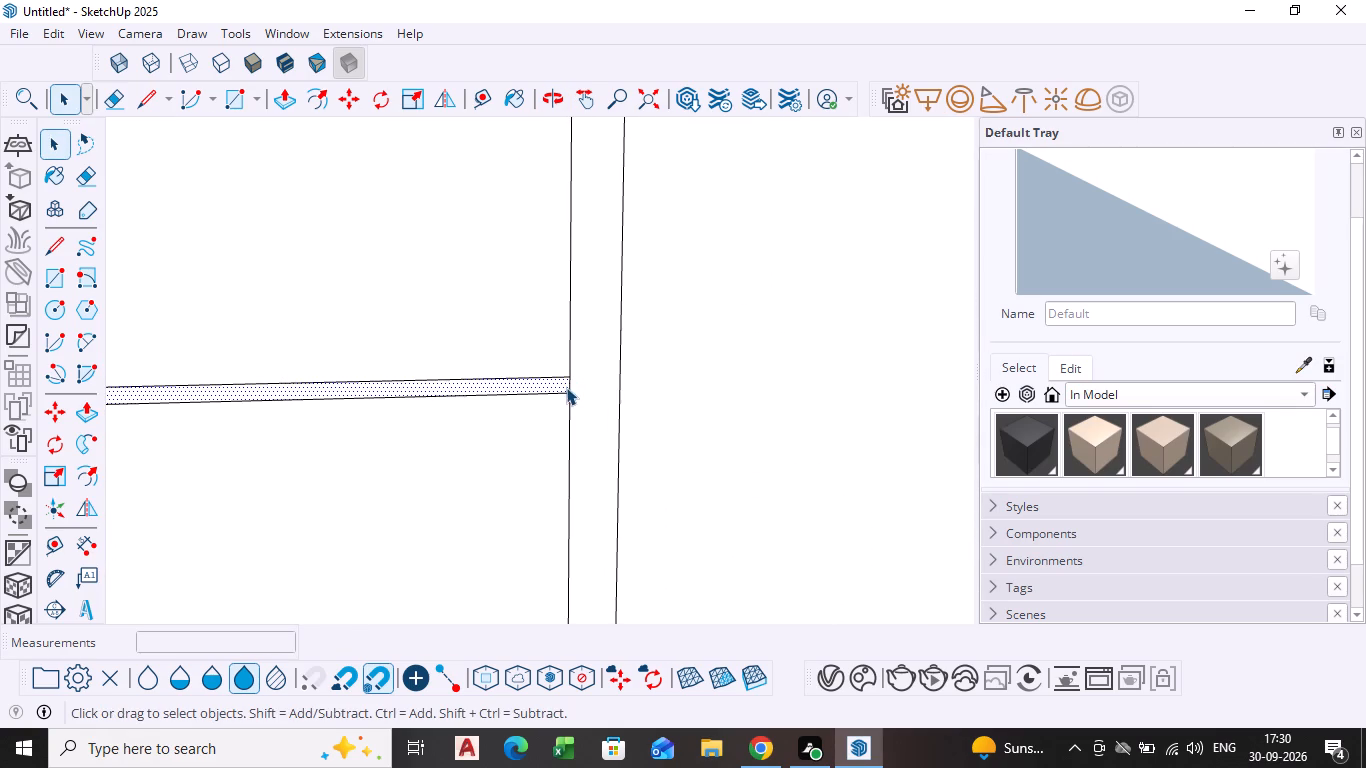
{"action": "left_click", "coordinate": [566, 387]}
{"action": "left_click", "coordinate": [567, 384]}
{"action": "left_click", "coordinate": [568, 383]}
{"action": "left_click", "coordinate": [572, 381]}
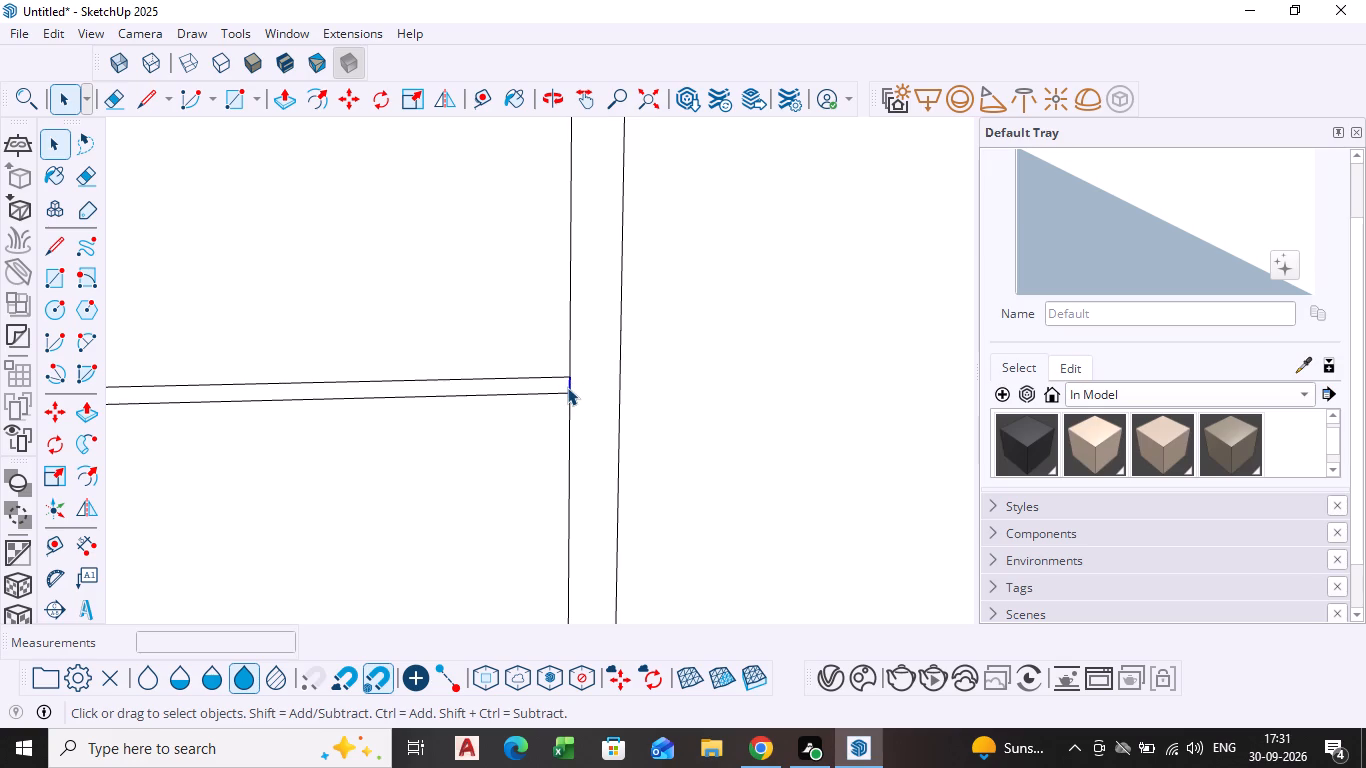
{"action": "key", "text": "Delete"}
Delete the short vertical edge joining the left ends of the left panel's lowest divider line pair.
{"action": "scroll", "coordinate": [470, 415], "scroll_direction": "down", "scroll_amount": 9}
{"action": "middle_click_drag", "start_coordinate": [475, 408], "coordinate": [486, 417], "text": "shift"}
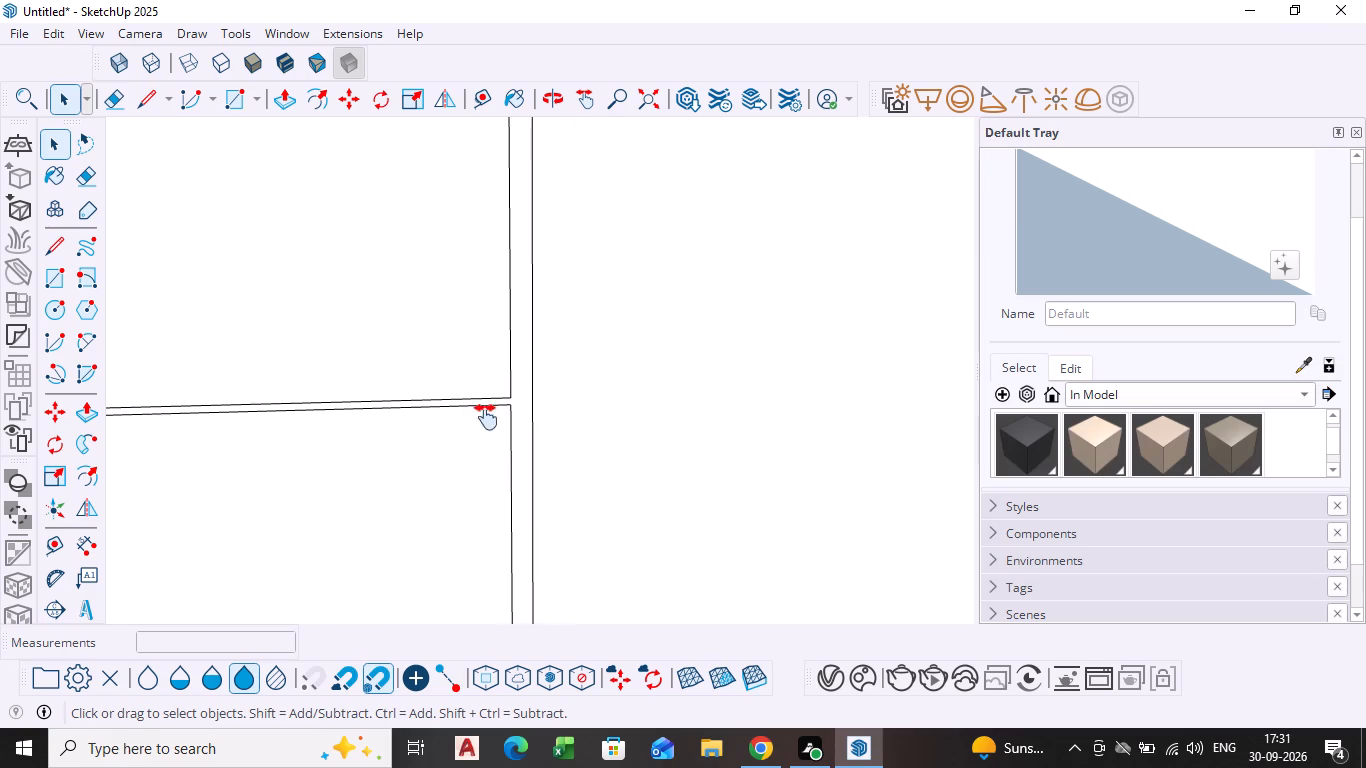
{"action": "middle_click_drag", "start_coordinate": [486, 417], "coordinate": [856, 427], "text": "shift"}
{"action": "scroll", "coordinate": [90, 506], "scroll_direction": "up", "scroll_amount": 10}
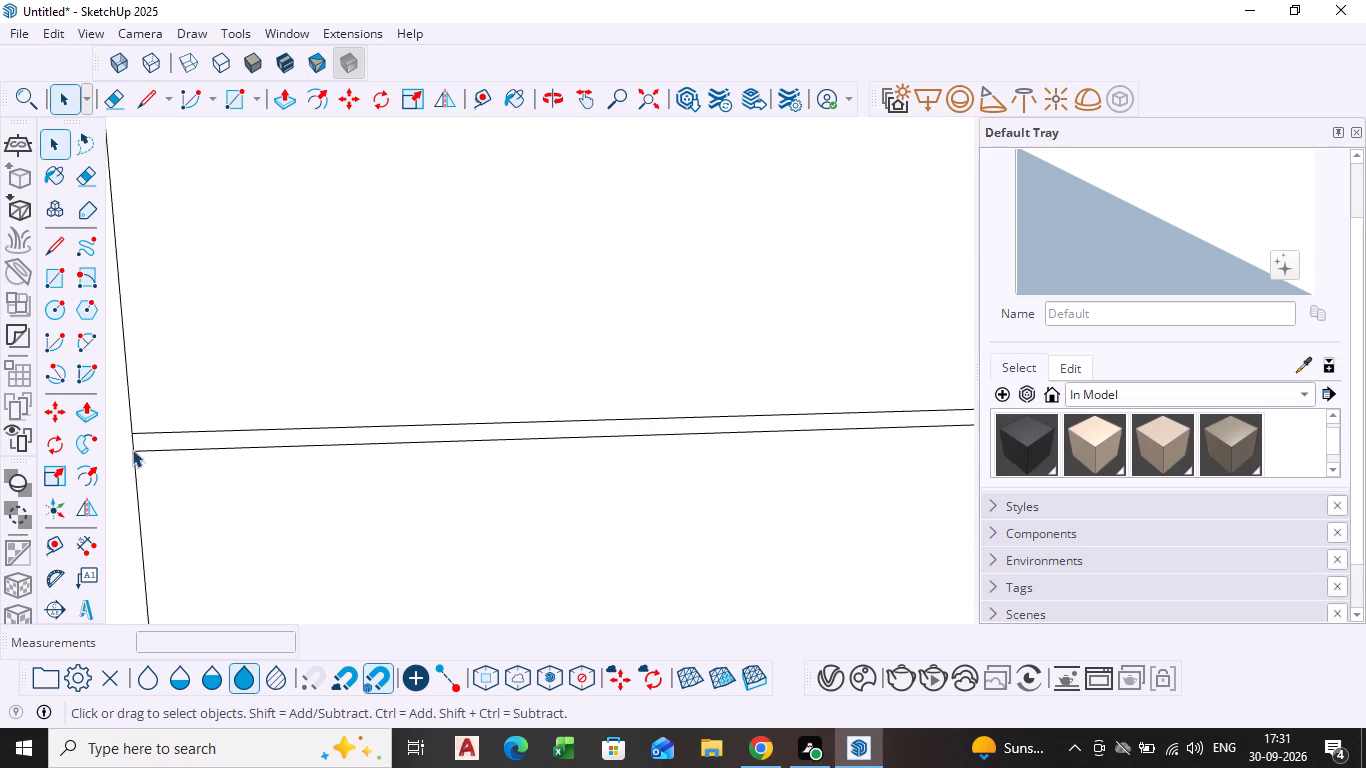
{"action": "left_click", "coordinate": [134, 442]}
{"action": "key", "text": "Delete"}
Delete the short vertical edges closing both ends of the second divider line pair from the bottom in the left panel.
{"action": "scroll", "coordinate": [169, 431], "scroll_direction": "down", "scroll_amount": 9}
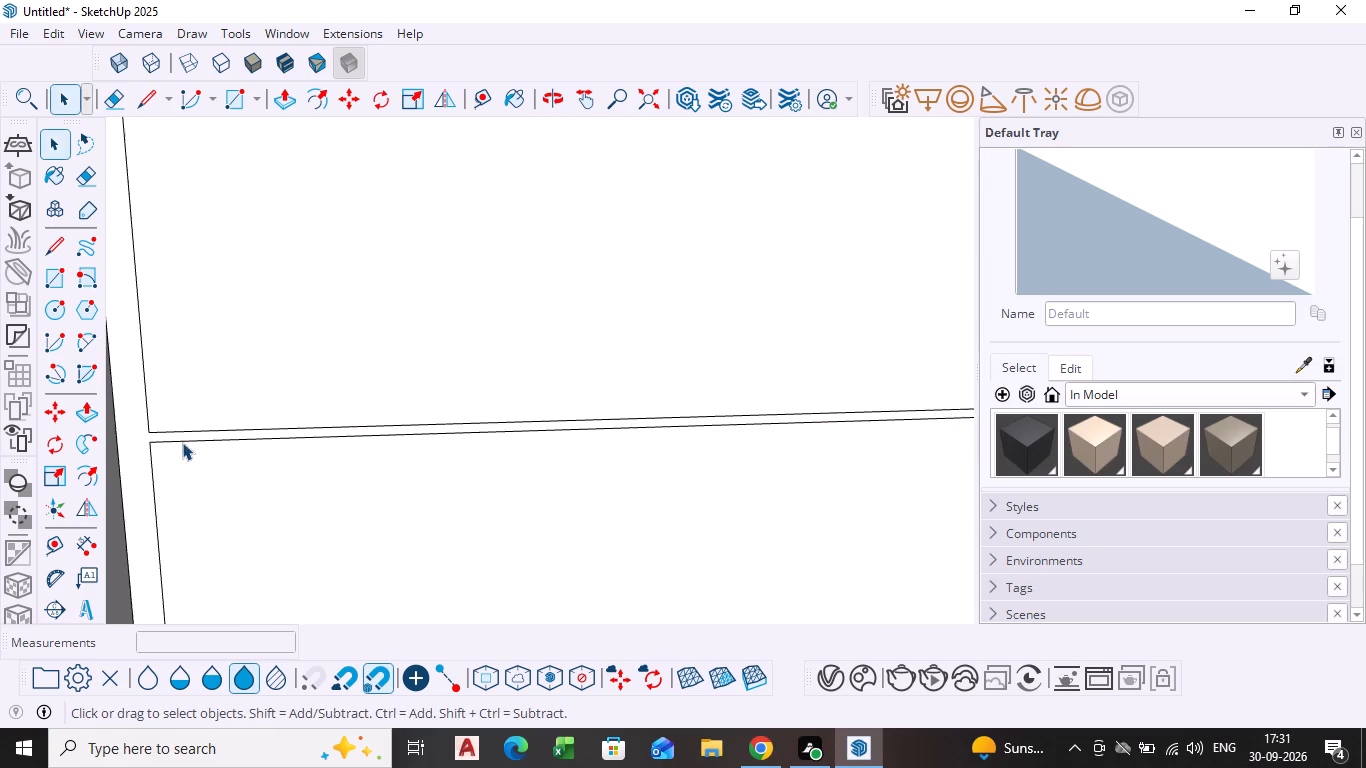
{"action": "scroll", "coordinate": [182, 442], "scroll_direction": "down", "scroll_amount": 11}
{"action": "middle_click_drag", "start_coordinate": [242, 440], "coordinate": [232, 558], "text": "shift"}
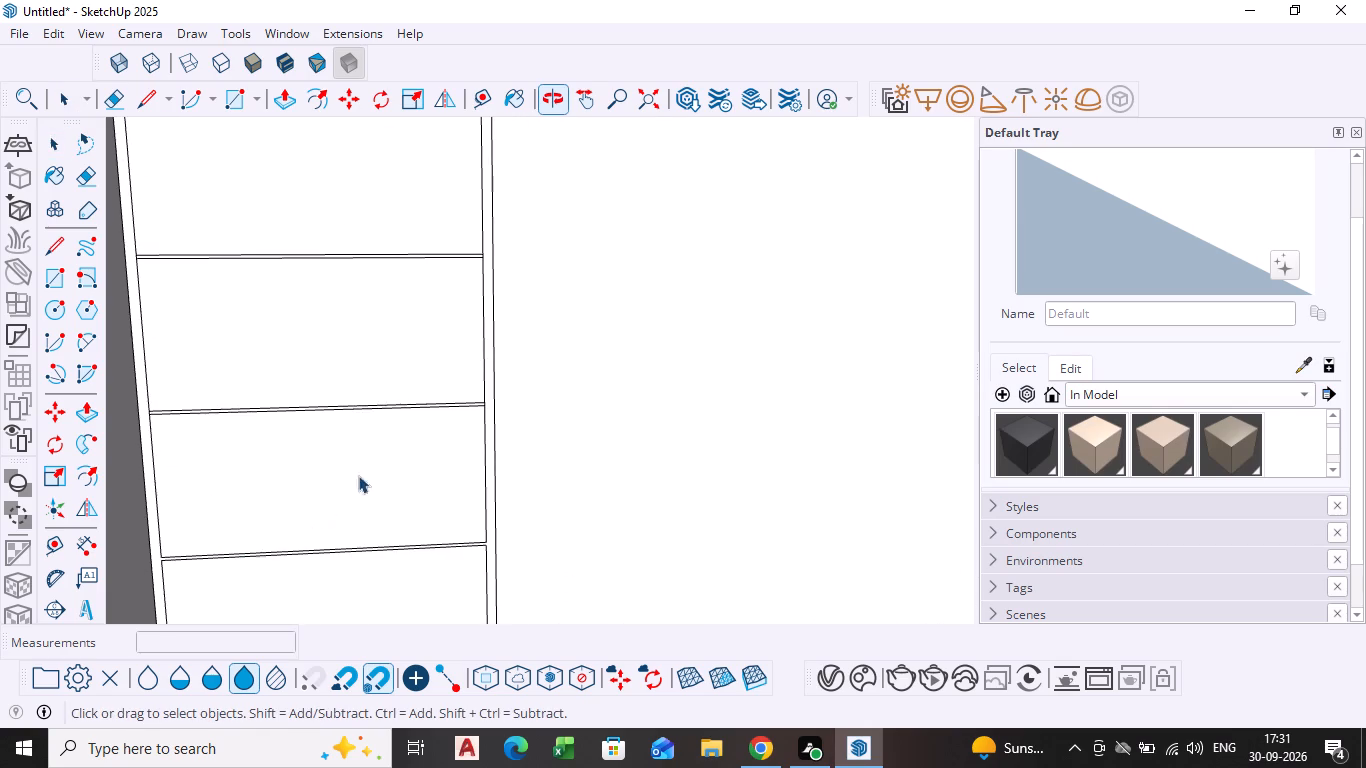
{"action": "scroll", "coordinate": [510, 381], "scroll_direction": "up", "scroll_amount": 14}
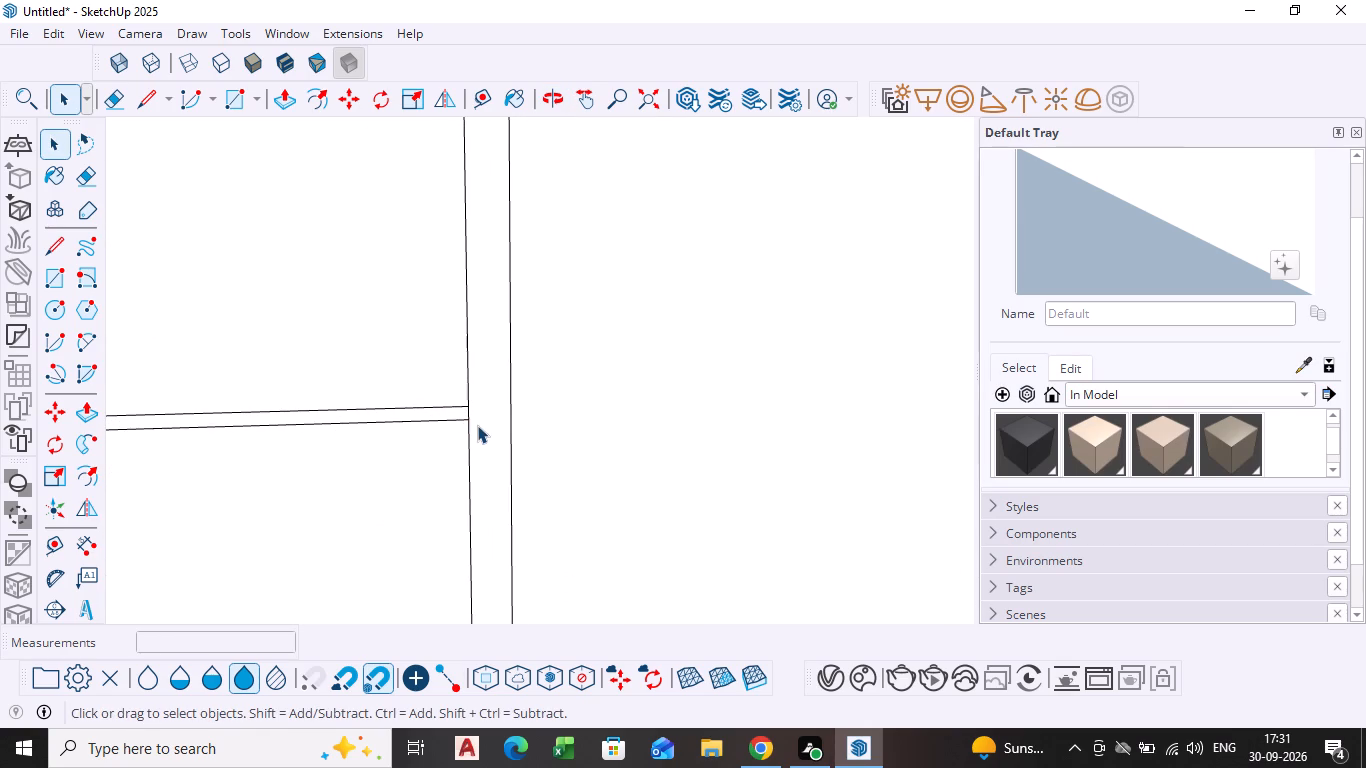
{"action": "left_click", "coordinate": [468, 413]}
{"action": "key", "text": "Delete"}
{"action": "scroll", "coordinate": [453, 427], "scroll_direction": "down", "scroll_amount": 8}
{"action": "middle_click_drag", "start_coordinate": [380, 522], "coordinate": [929, 456], "text": "shift"}
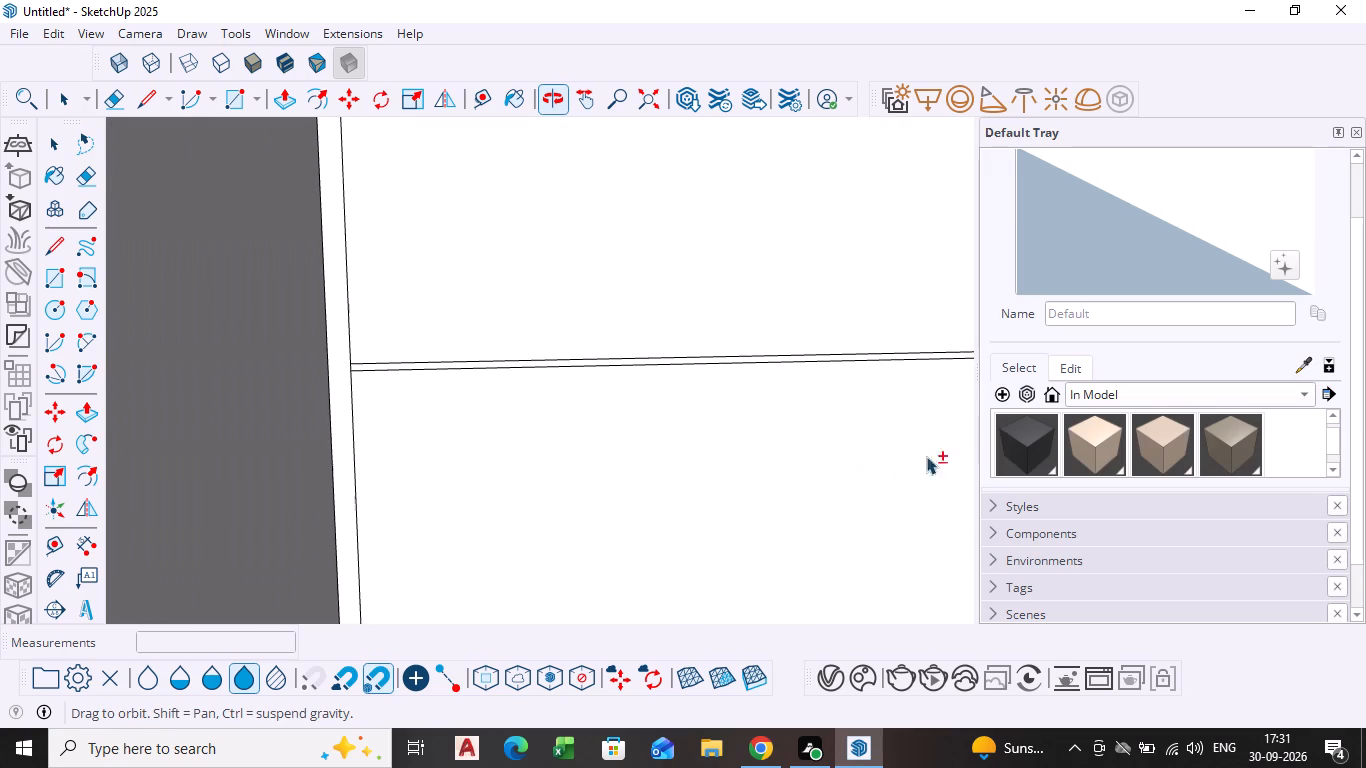
{"action": "scroll", "coordinate": [382, 318], "scroll_direction": "up", "scroll_amount": 12}
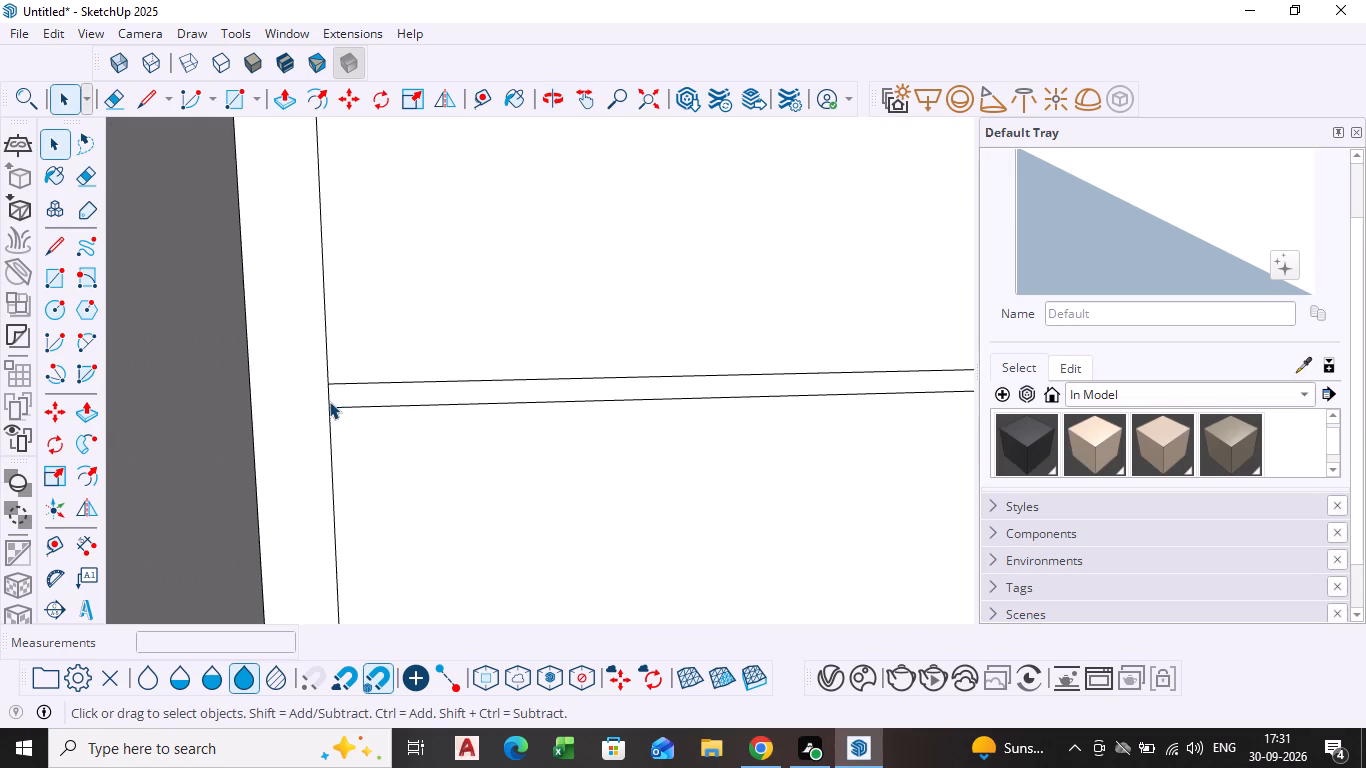
{"action": "left_click", "coordinate": [327, 399]}
{"action": "key", "text": "Delete"}
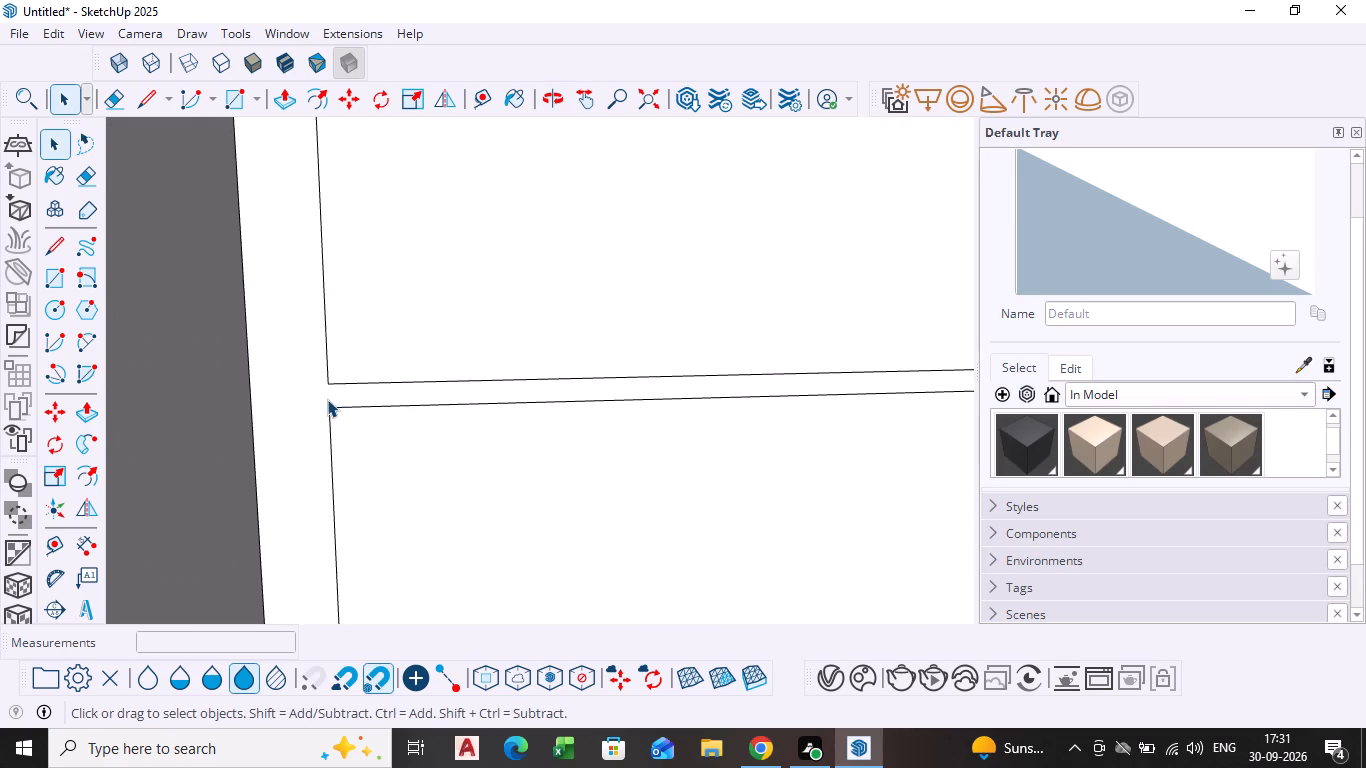
Delete the short vertical edges closing both ends of the third divider line pair from the bottom in the left panel.
{"action": "scroll", "coordinate": [327, 397], "scroll_direction": "down", "scroll_amount": 20}
{"action": "middle_click_drag", "start_coordinate": [400, 403], "coordinate": [187, 530], "text": "shift"}
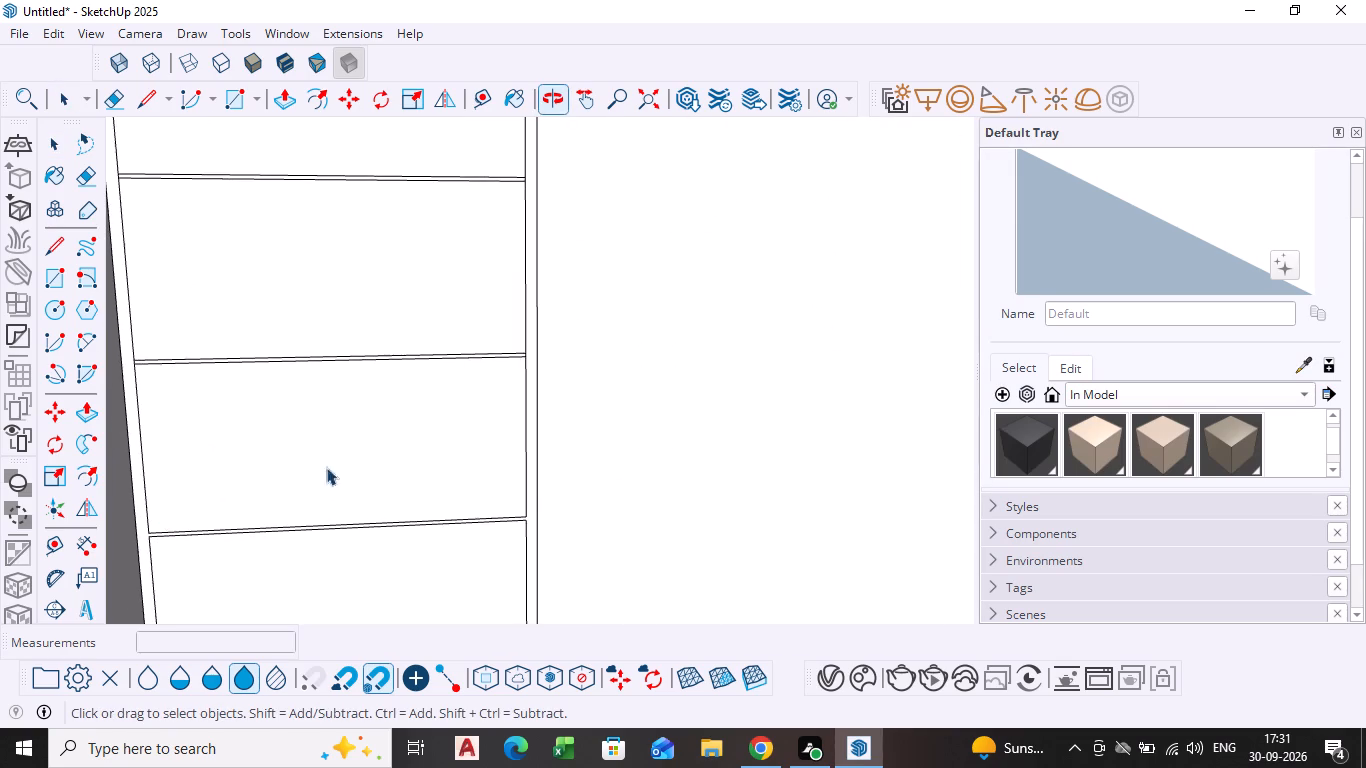
{"action": "scroll", "coordinate": [572, 333], "scroll_direction": "up", "scroll_amount": 14}
{"action": "left_click", "coordinate": [508, 405]}
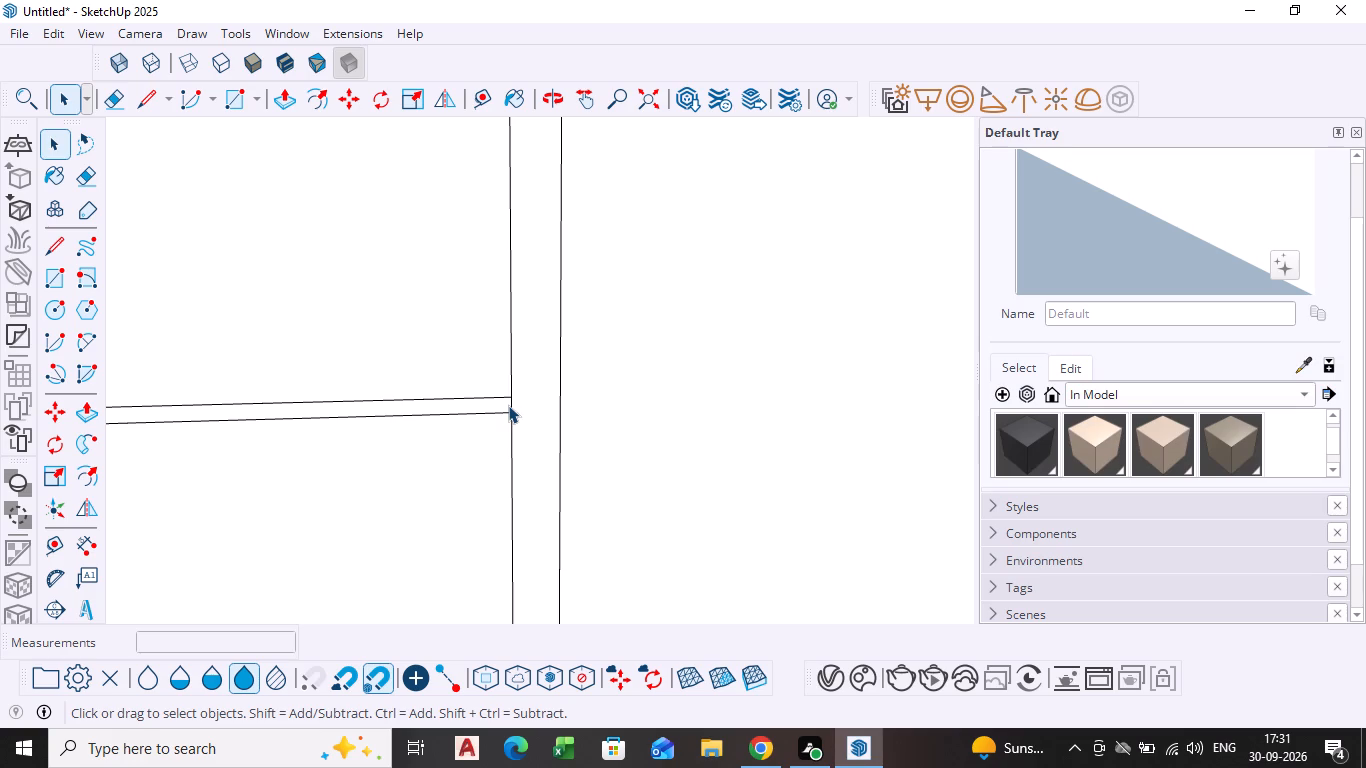
{"action": "key", "text": "Delete"}
{"action": "scroll", "coordinate": [413, 427], "scroll_direction": "down", "scroll_amount": 13}
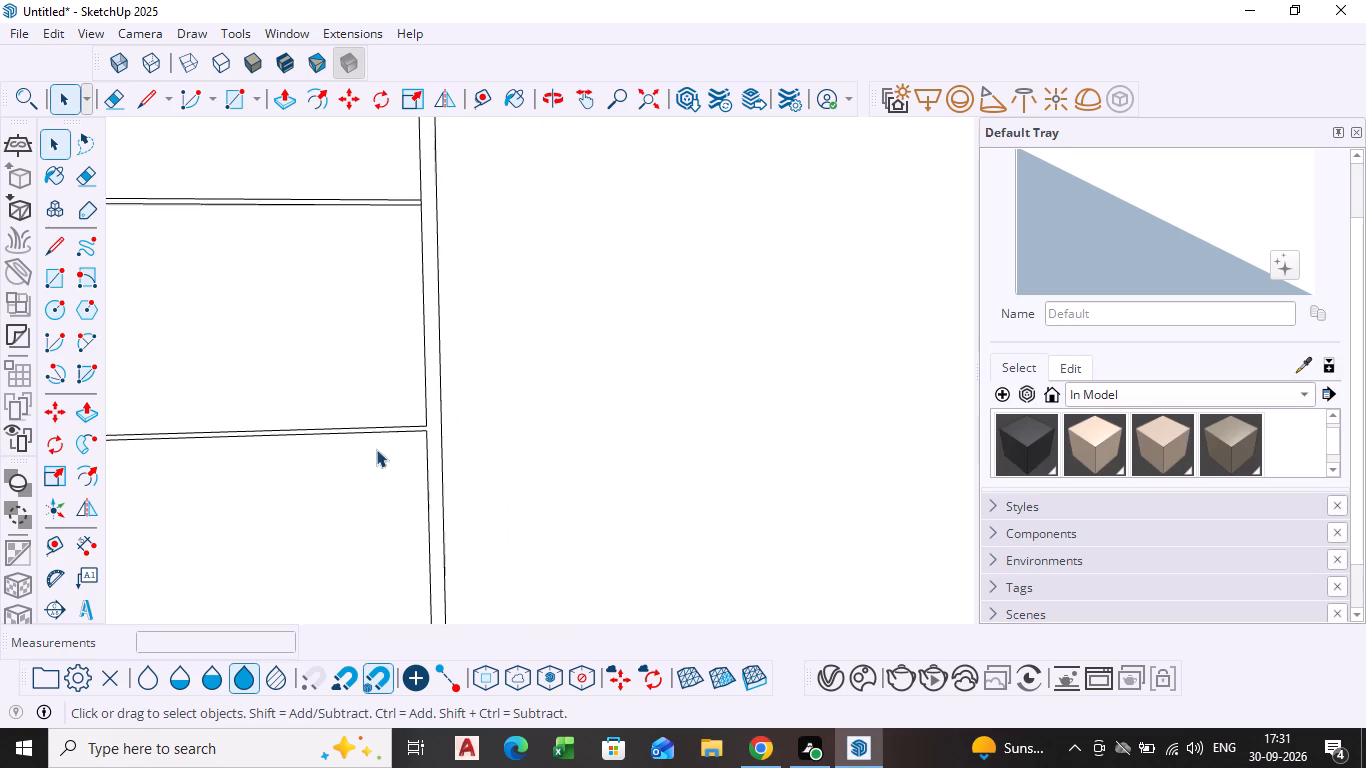
{"action": "middle_click_drag", "start_coordinate": [389, 456], "coordinate": [696, 454]}
{"action": "scroll", "coordinate": [211, 462], "scroll_direction": "up", "scroll_amount": 10}
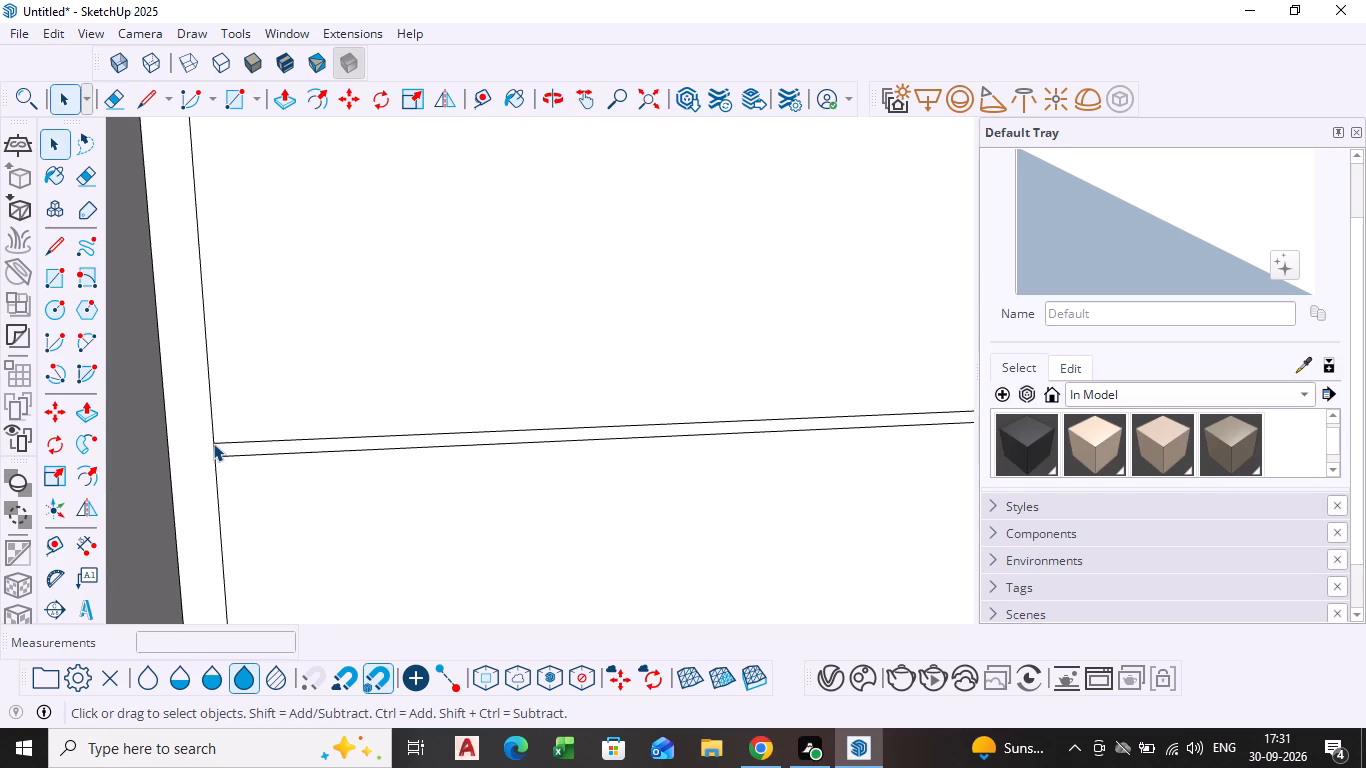
{"action": "left_click", "coordinate": [213, 444]}
{"action": "key", "text": "Delete"}
Delete the short vertical edges closing both ends of the left panel's top divider line pair.
{"action": "scroll", "coordinate": [207, 429], "scroll_direction": "down", "scroll_amount": 5}
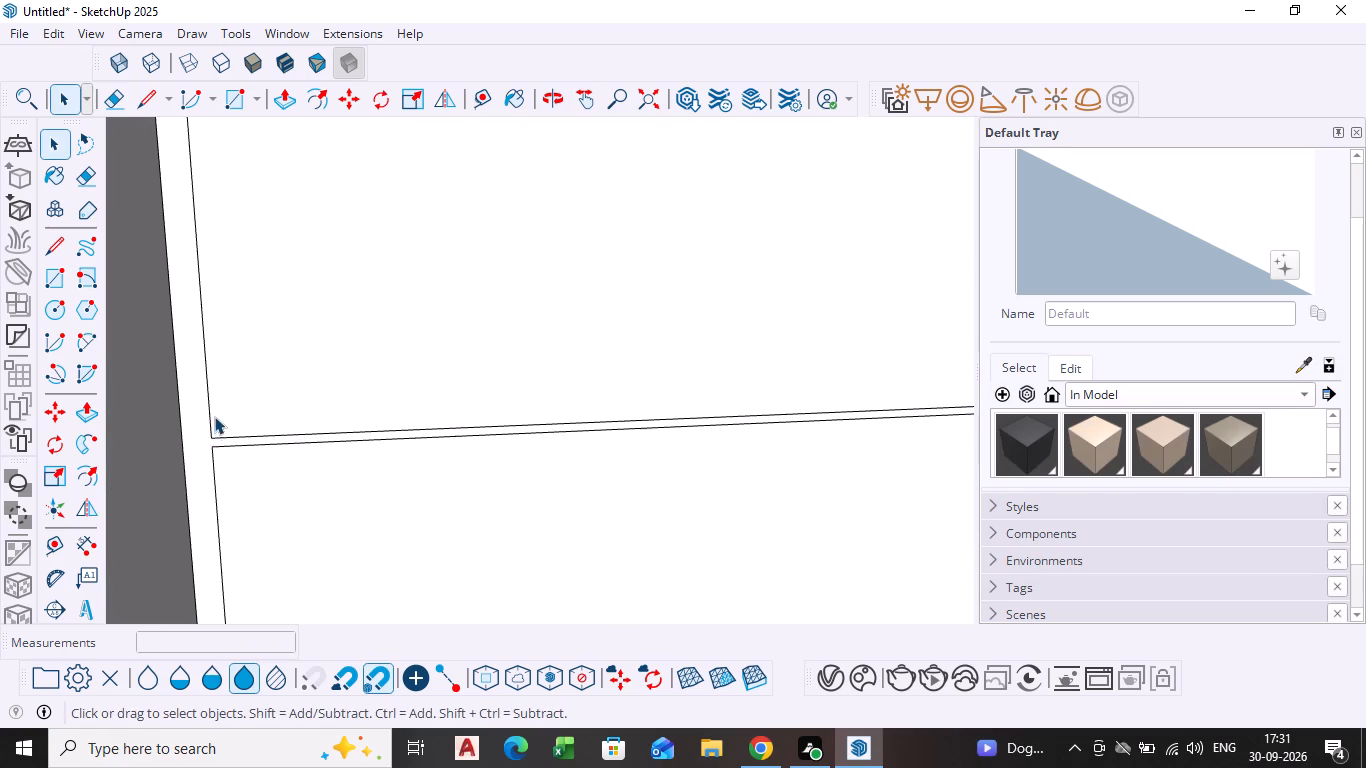
{"action": "scroll", "coordinate": [214, 416], "scroll_direction": "down", "scroll_amount": 3}
{"action": "middle_click_drag", "start_coordinate": [221, 433], "coordinate": [280, 596], "text": "shift"}
{"action": "scroll", "coordinate": [263, 330], "scroll_direction": "up", "scroll_amount": 6}
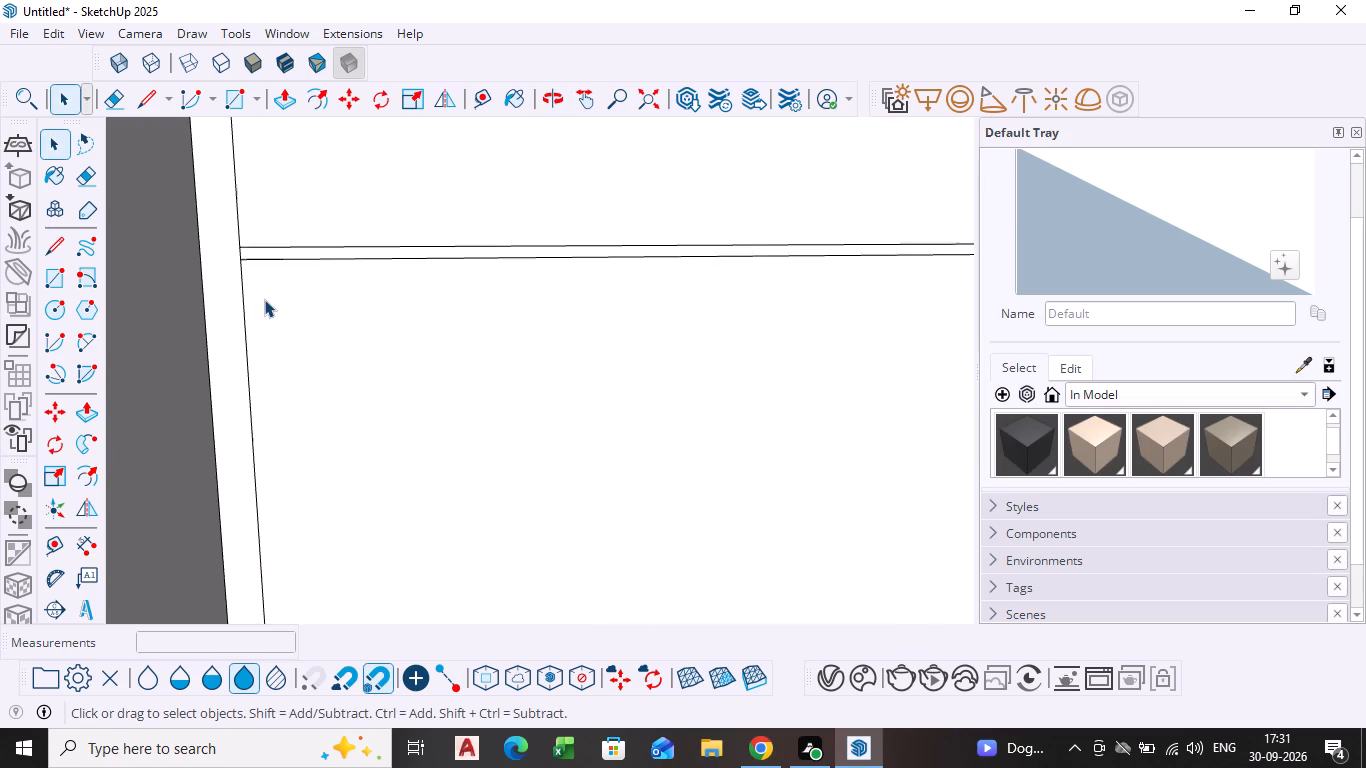
{"action": "left_click", "coordinate": [236, 247]}
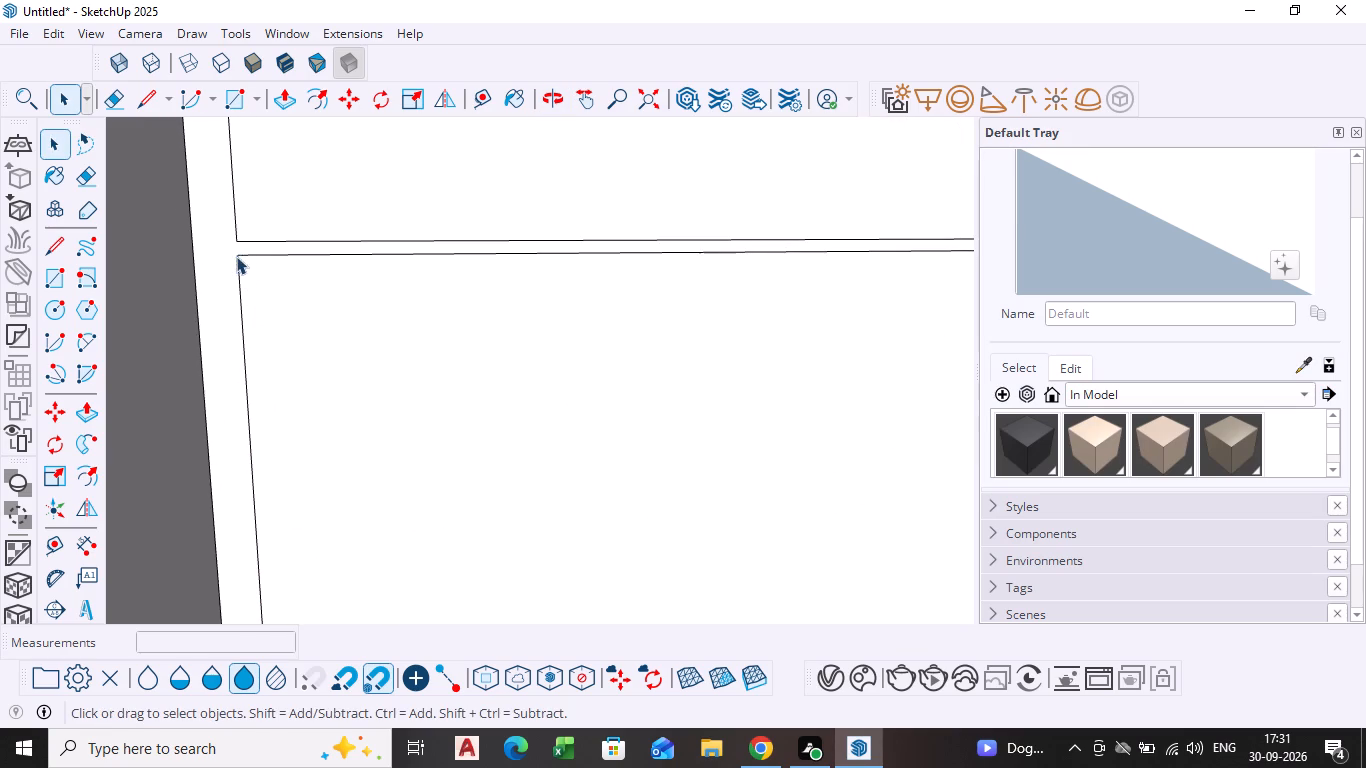
{"action": "key", "text": "Delete"}
{"action": "scroll", "coordinate": [290, 311], "scroll_direction": "down", "scroll_amount": 10}
{"action": "middle_click_drag", "start_coordinate": [402, 398], "coordinate": [188, 496], "text": "shift"}
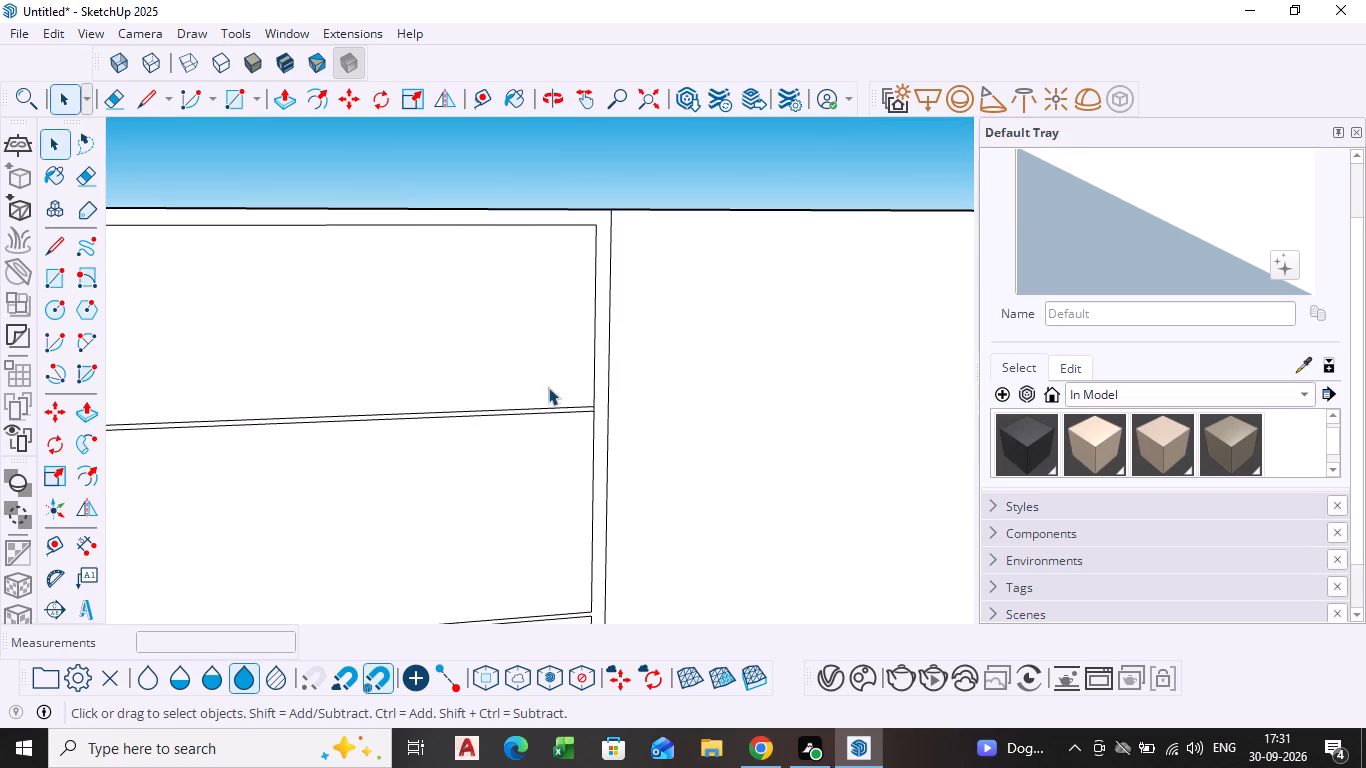
{"action": "scroll", "coordinate": [548, 387], "scroll_direction": "up", "scroll_amount": 9}
{"action": "left_click", "coordinate": [620, 425]}
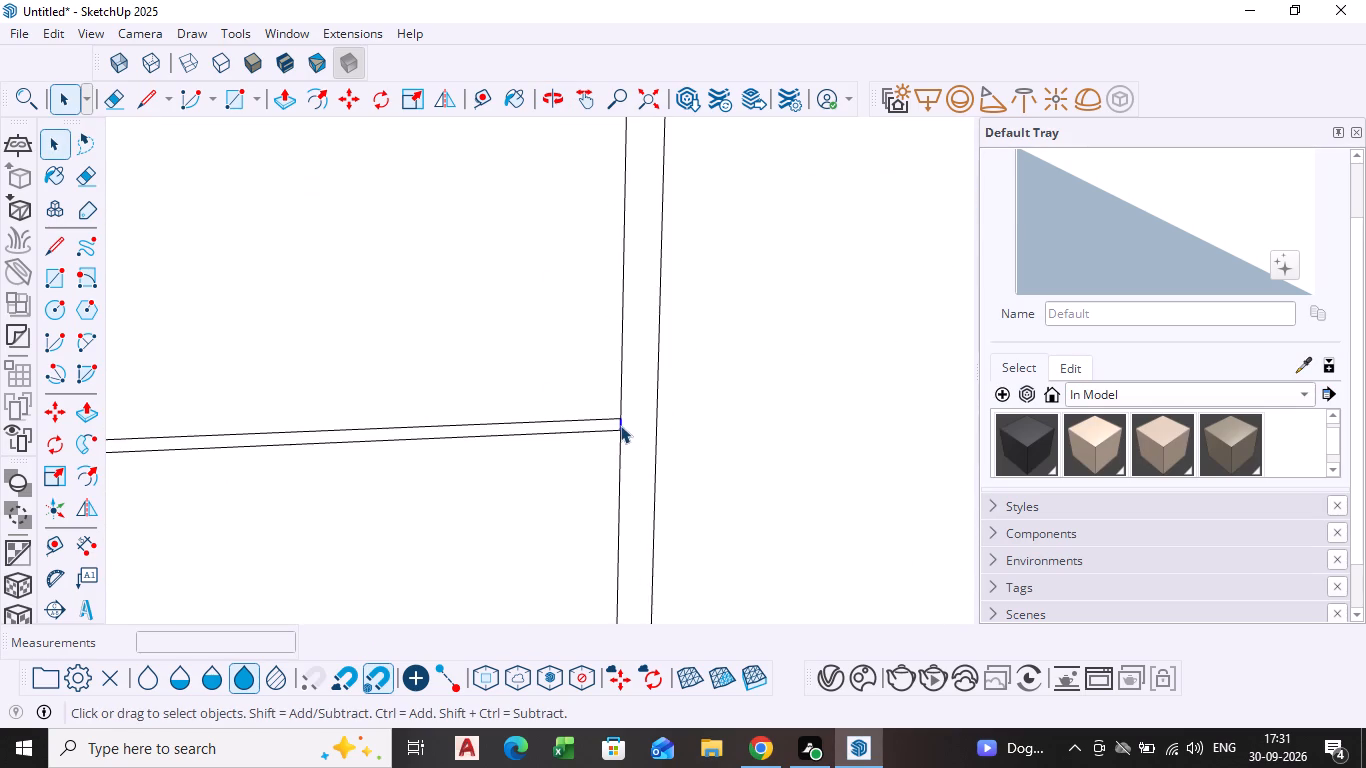
{"action": "key", "text": "Delete"}
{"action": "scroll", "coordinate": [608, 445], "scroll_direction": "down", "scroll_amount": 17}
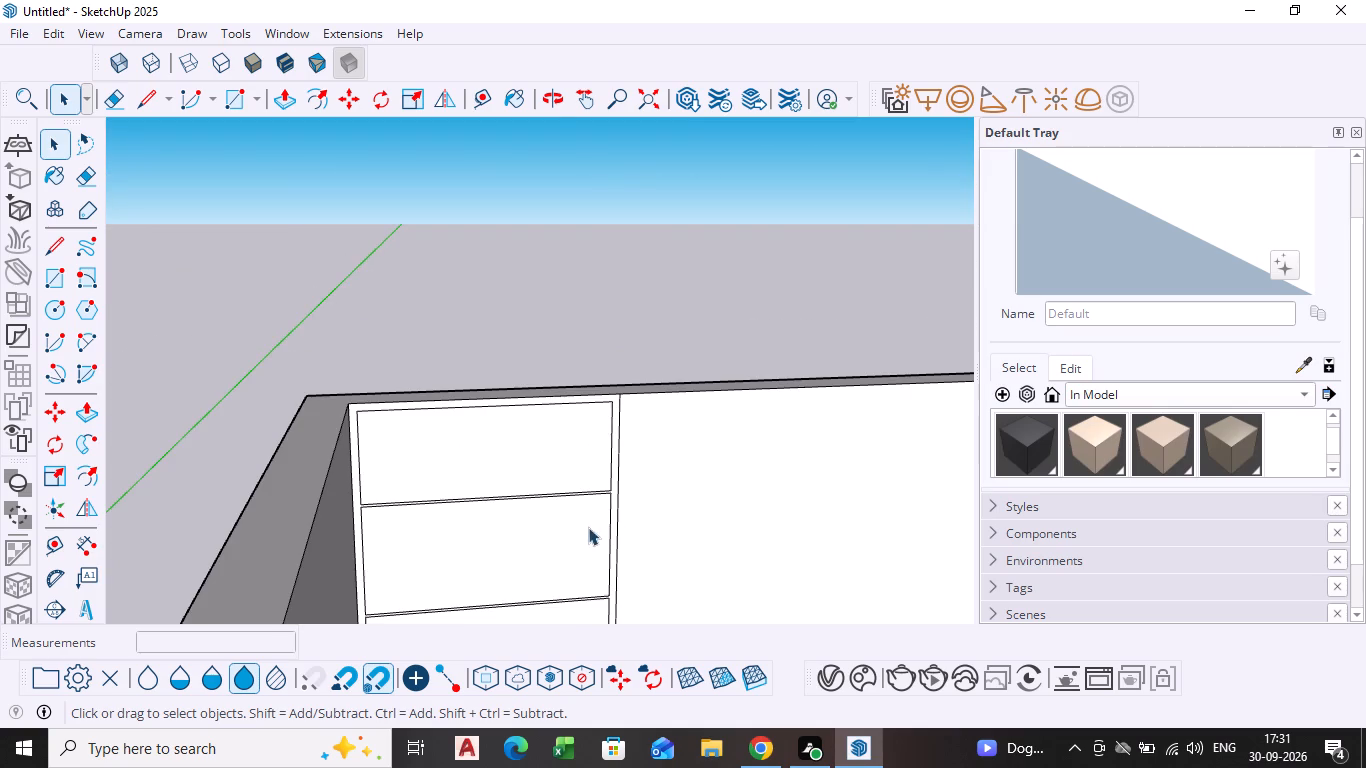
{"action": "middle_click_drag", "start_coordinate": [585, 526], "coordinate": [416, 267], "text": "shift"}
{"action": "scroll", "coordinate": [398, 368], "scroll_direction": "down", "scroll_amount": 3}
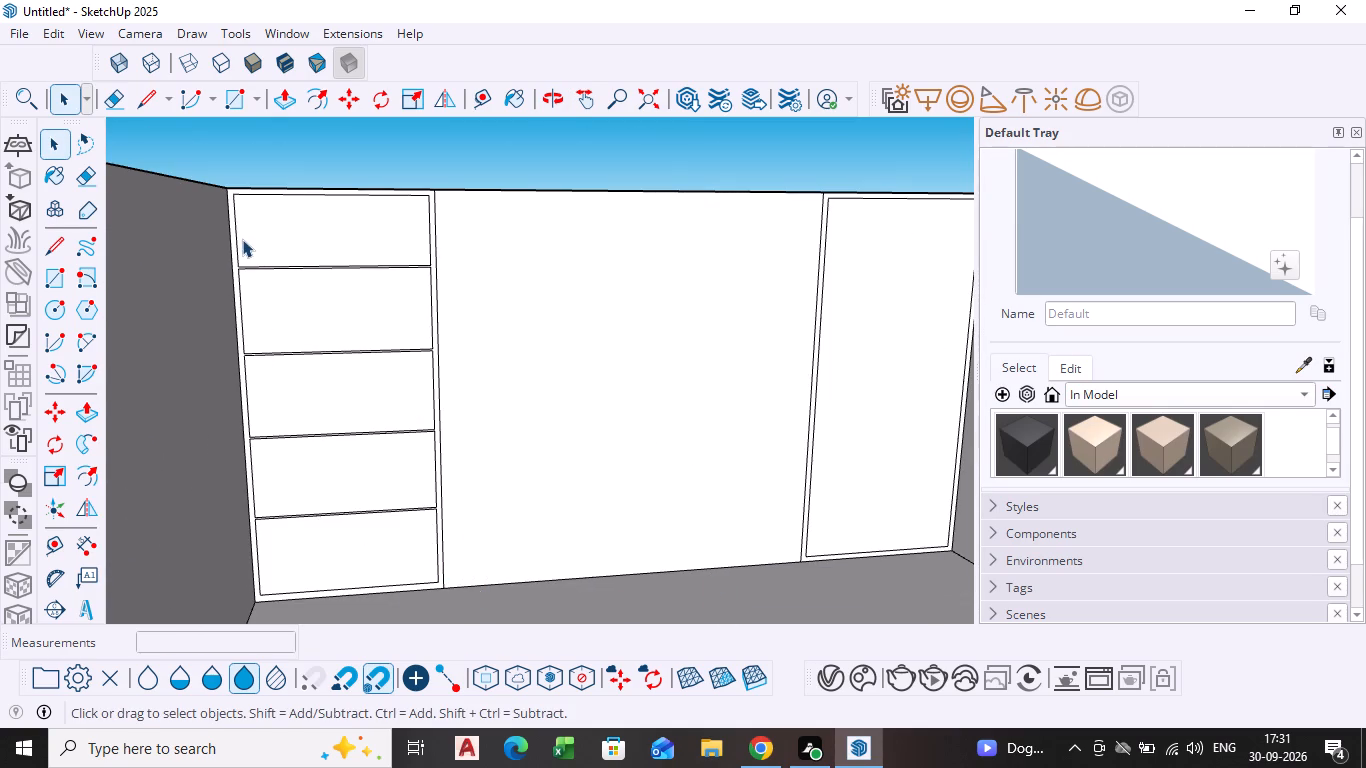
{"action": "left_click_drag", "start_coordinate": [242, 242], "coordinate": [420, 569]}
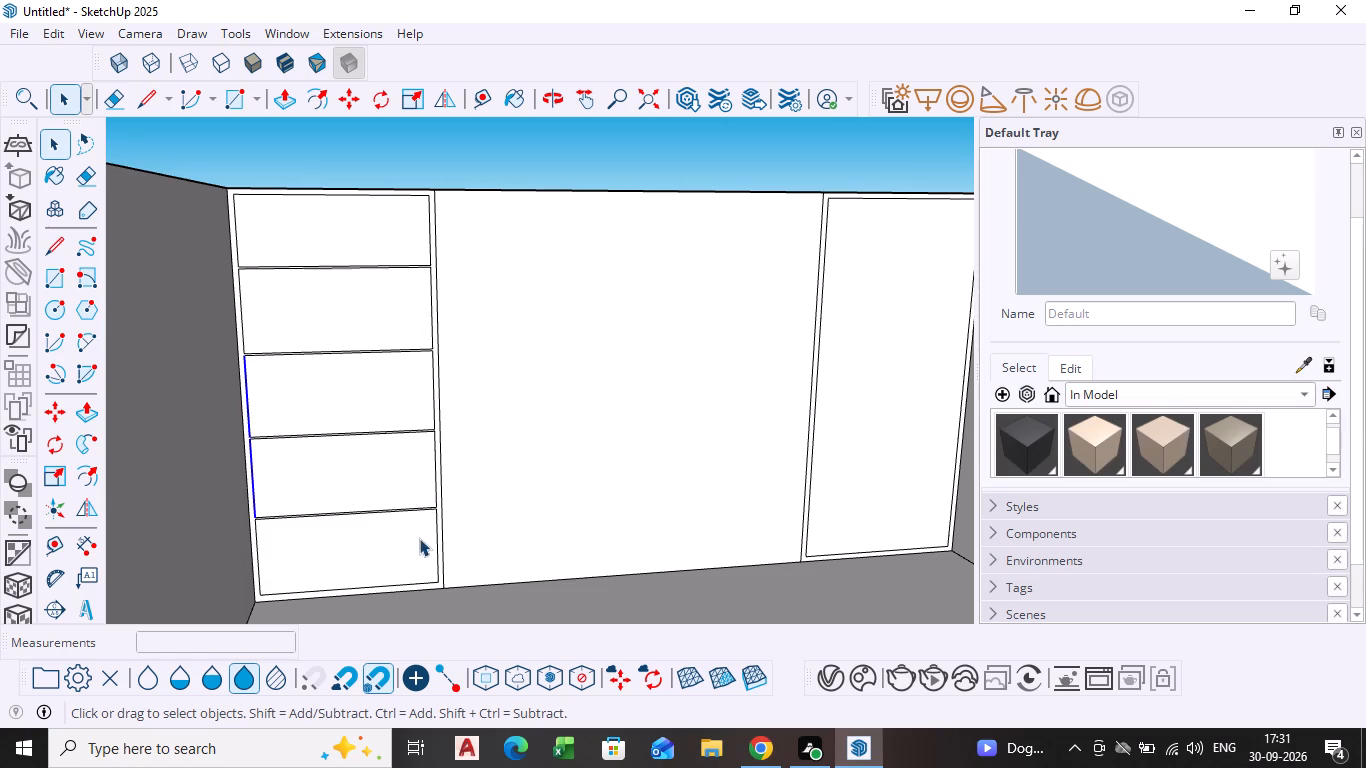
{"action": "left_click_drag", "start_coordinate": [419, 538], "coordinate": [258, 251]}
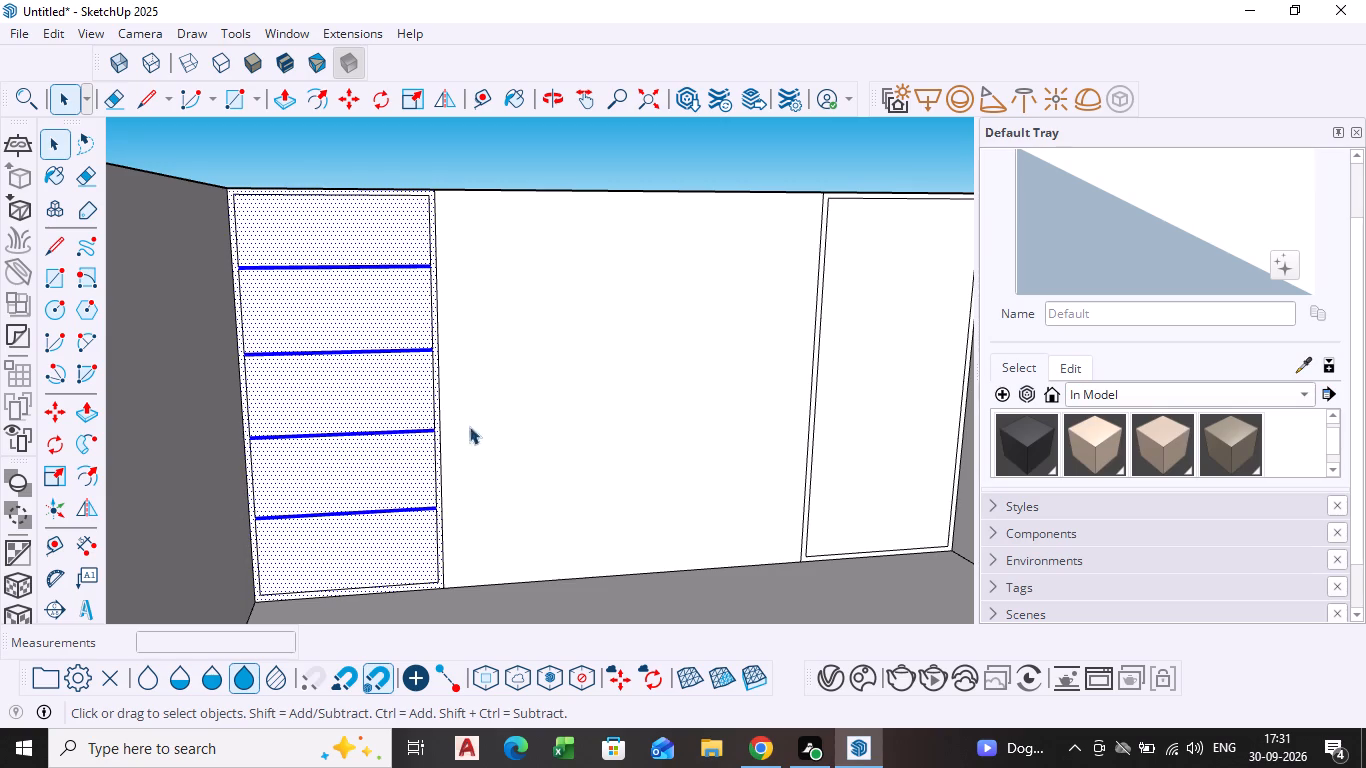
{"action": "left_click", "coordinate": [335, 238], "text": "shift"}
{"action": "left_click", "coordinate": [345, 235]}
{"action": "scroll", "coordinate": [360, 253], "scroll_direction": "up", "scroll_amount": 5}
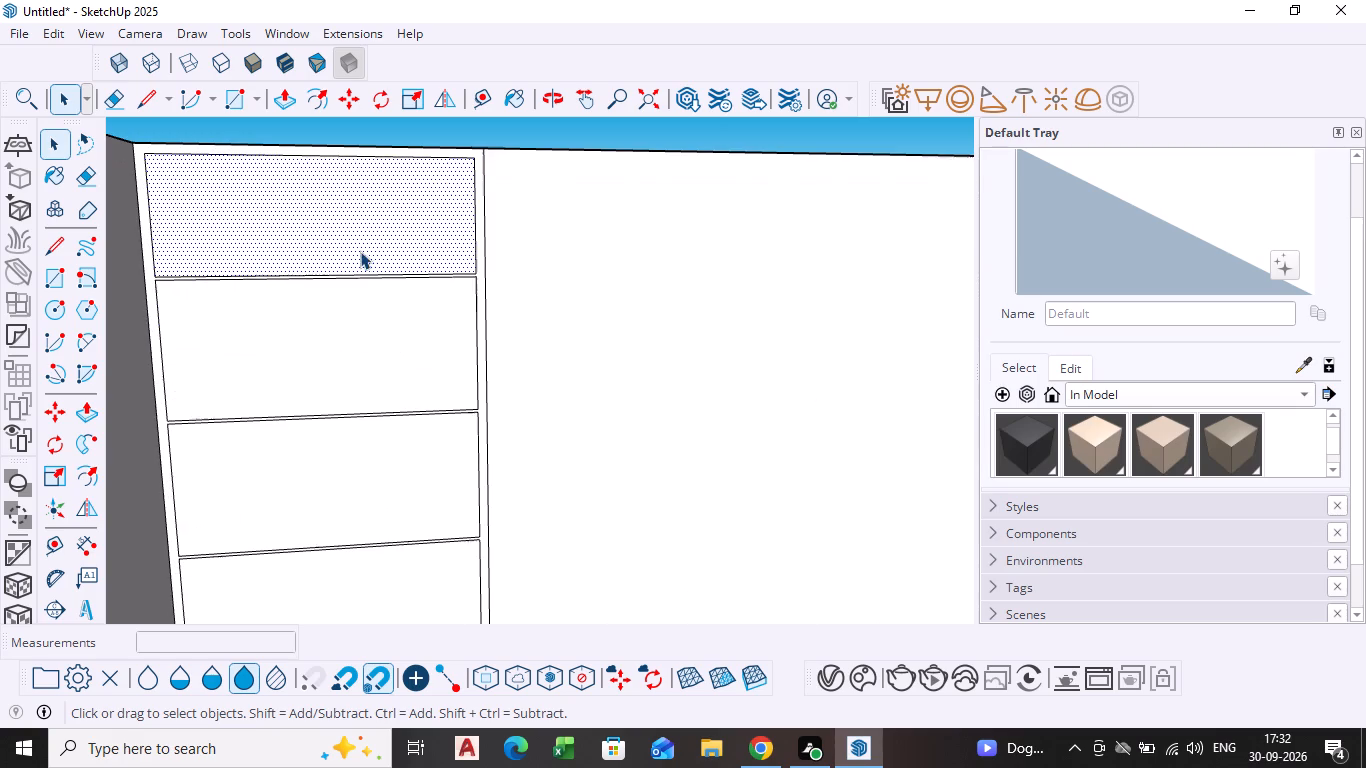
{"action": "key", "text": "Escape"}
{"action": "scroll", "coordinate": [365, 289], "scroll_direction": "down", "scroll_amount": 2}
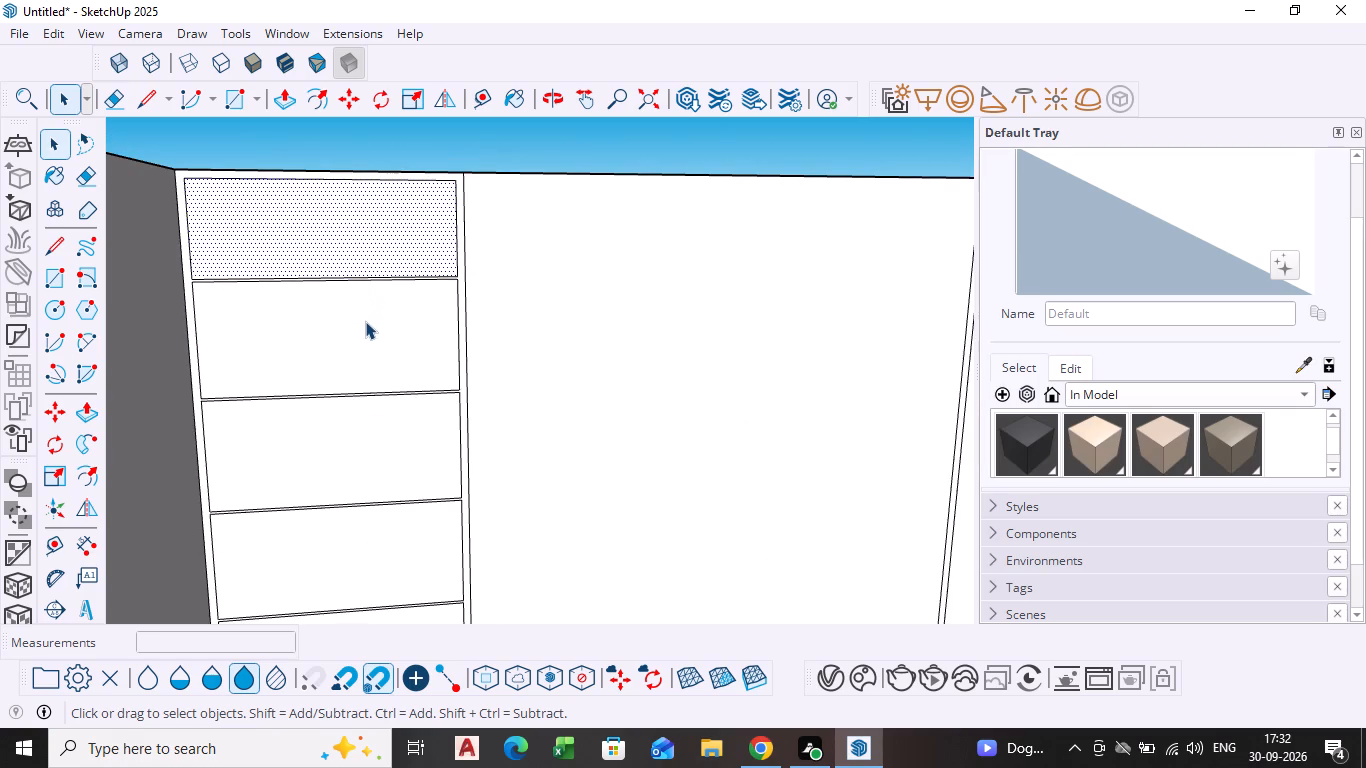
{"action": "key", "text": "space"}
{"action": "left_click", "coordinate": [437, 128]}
Copy the left panel's top divider line pair about 14' 5 9/16" across to the same height in the right panel.
{"action": "scroll", "coordinate": [413, 247], "scroll_direction": "up", "scroll_amount": 4}
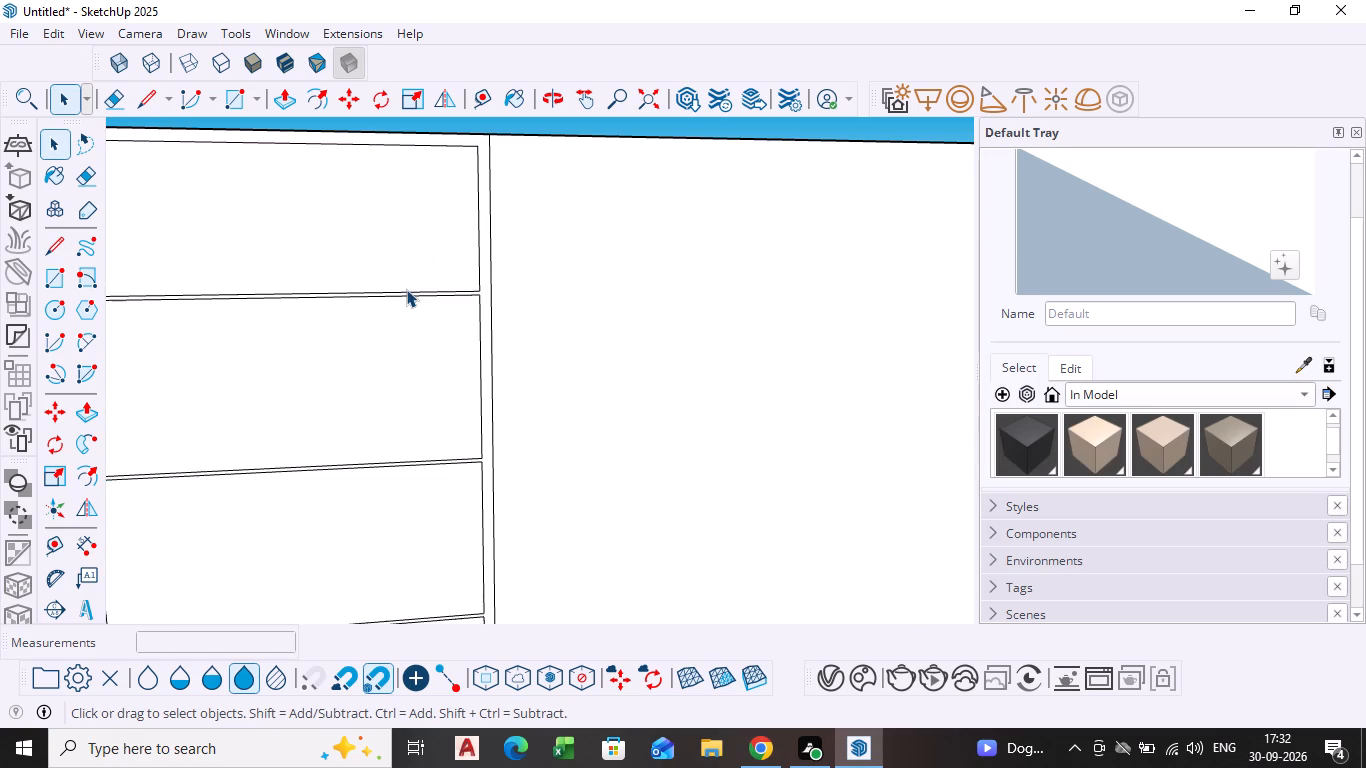
{"action": "left_click", "coordinate": [406, 289]}
{"action": "scroll", "coordinate": [406, 289], "scroll_direction": "up", "scroll_amount": 5}
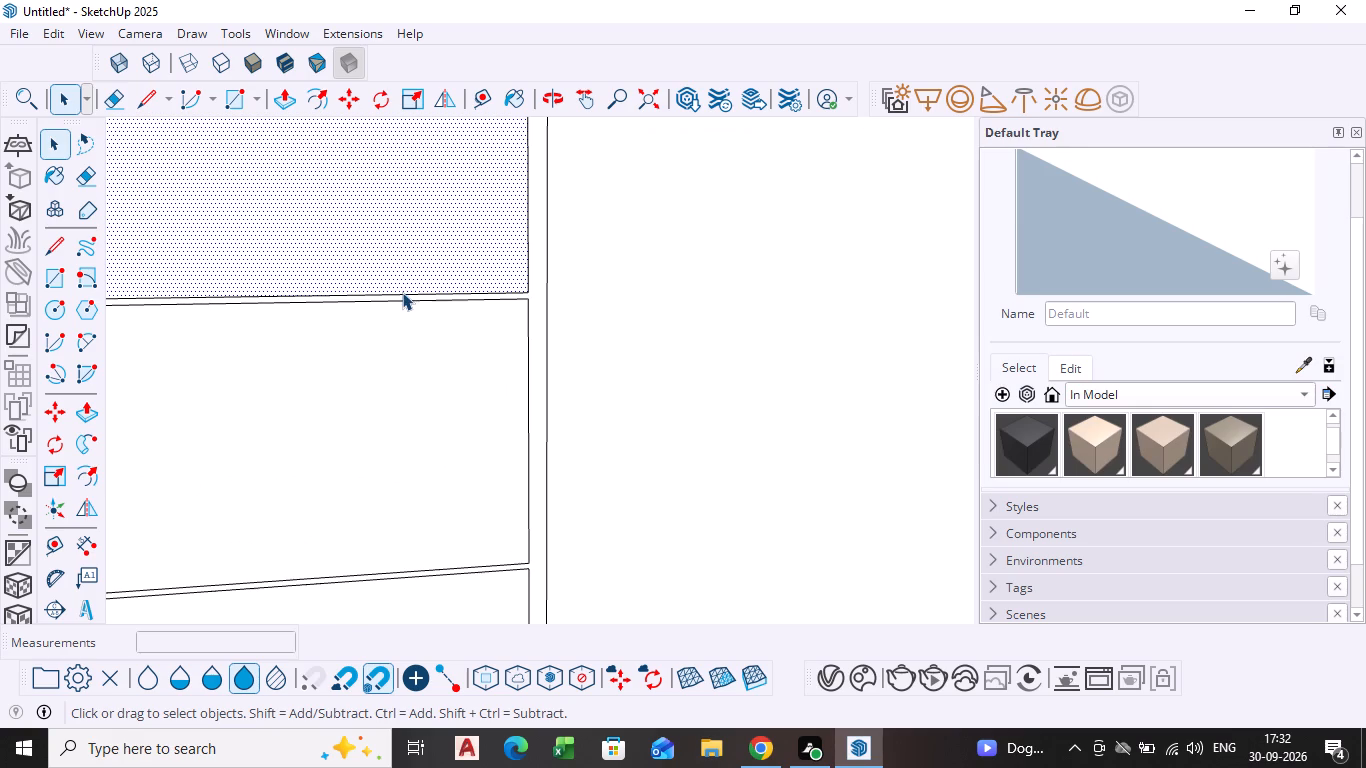
{"action": "left_click", "coordinate": [402, 292]}
{"action": "left_click", "coordinate": [398, 300], "text": "shift"}
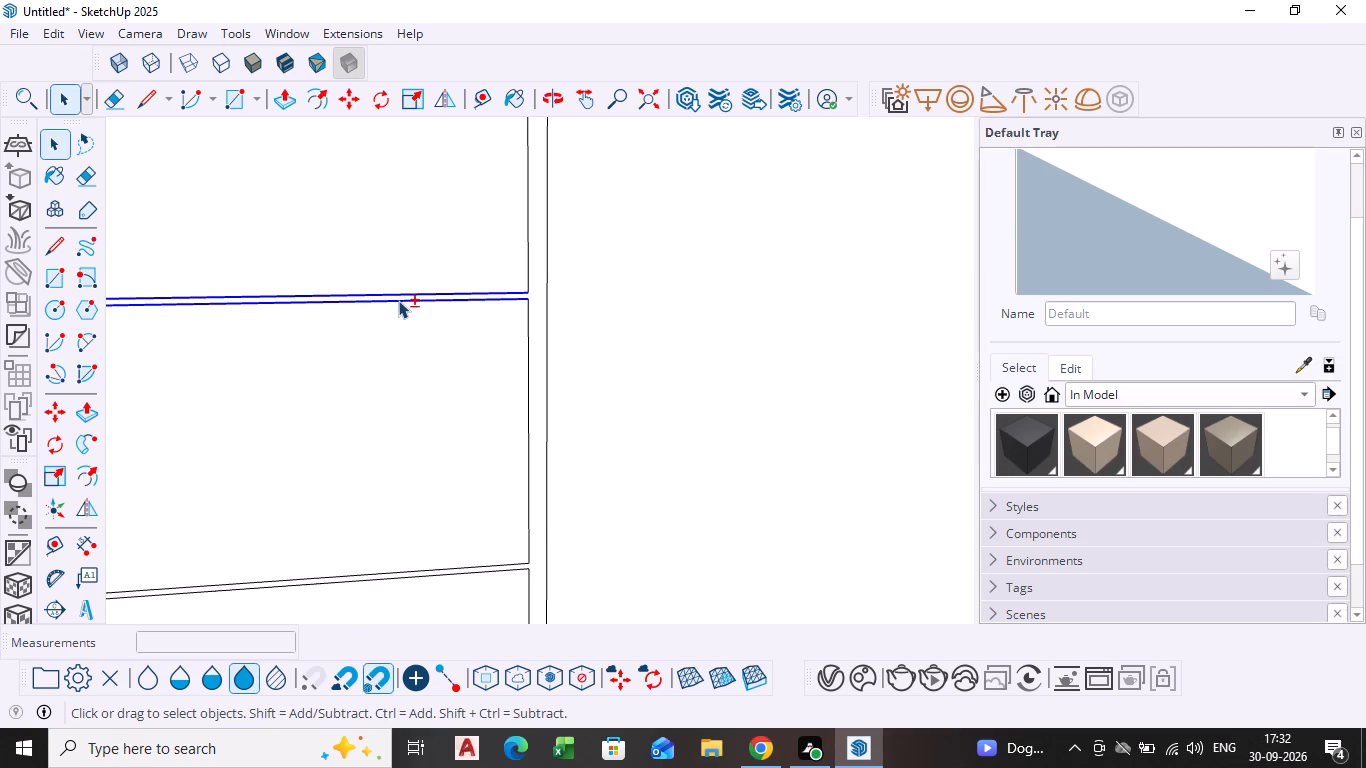
{"action": "key", "text": "m"}
{"action": "scroll", "coordinate": [472, 337], "scroll_direction": "down", "scroll_amount": 4}
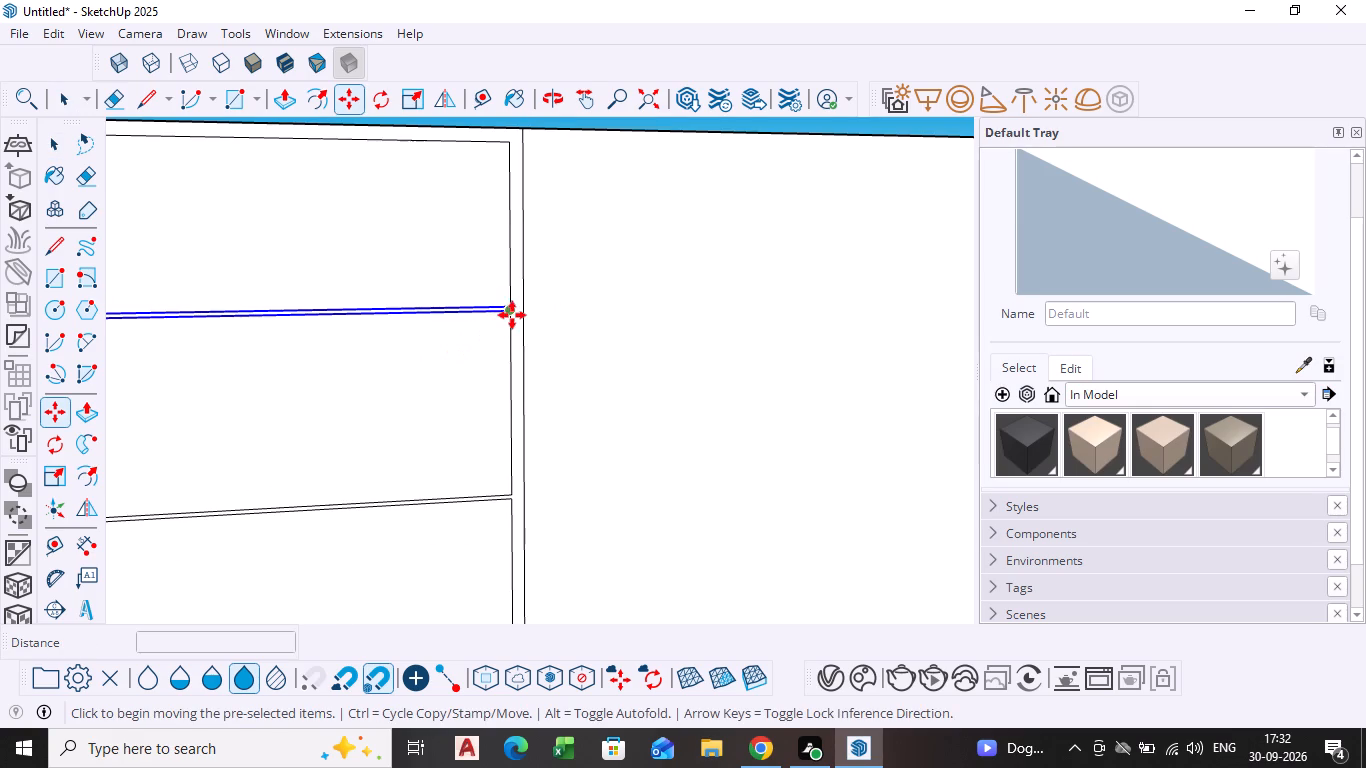
{"action": "left_click", "coordinate": [510, 316]}
{"action": "scroll", "coordinate": [691, 345], "scroll_direction": "down", "scroll_amount": 5}
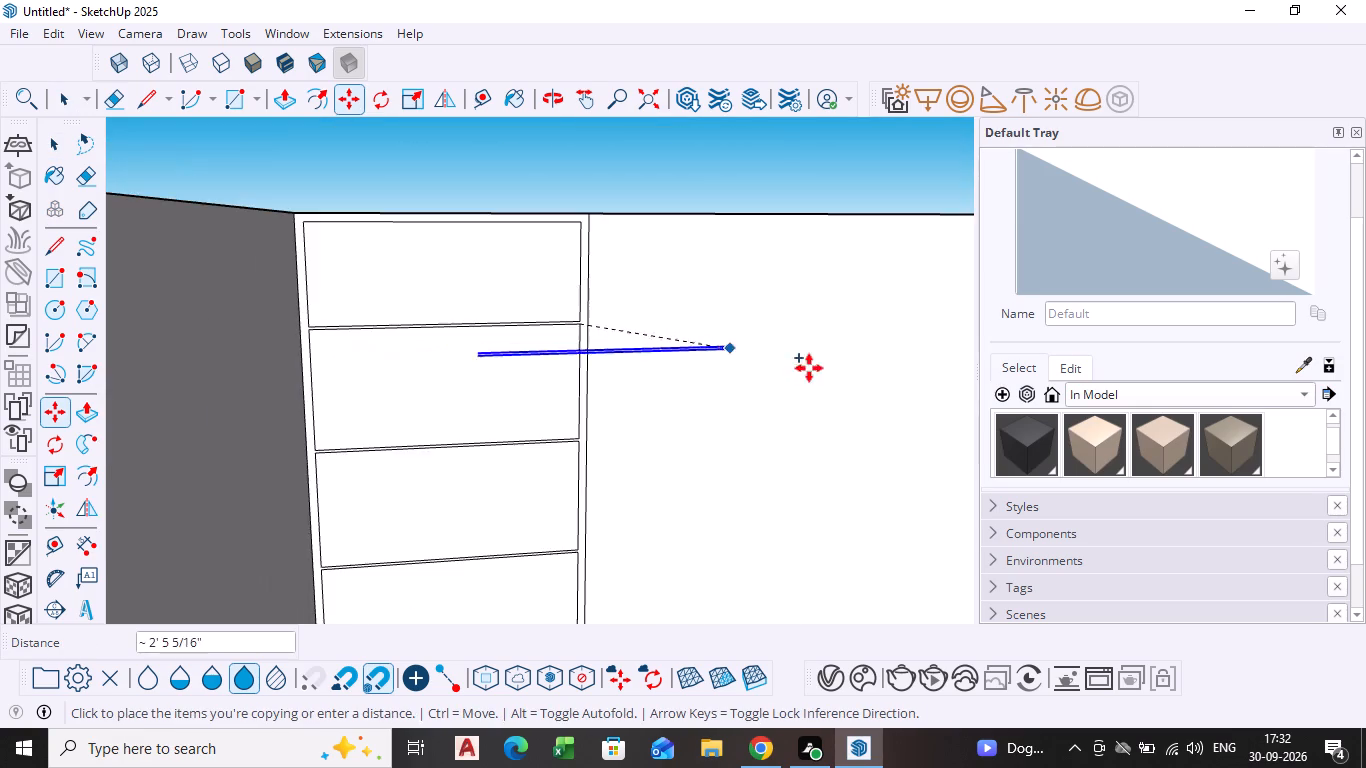
{"action": "scroll", "coordinate": [907, 403], "scroll_direction": "down", "scroll_amount": 2}
{"action": "middle_click_drag", "start_coordinate": [906, 409], "coordinate": [185, 467]}
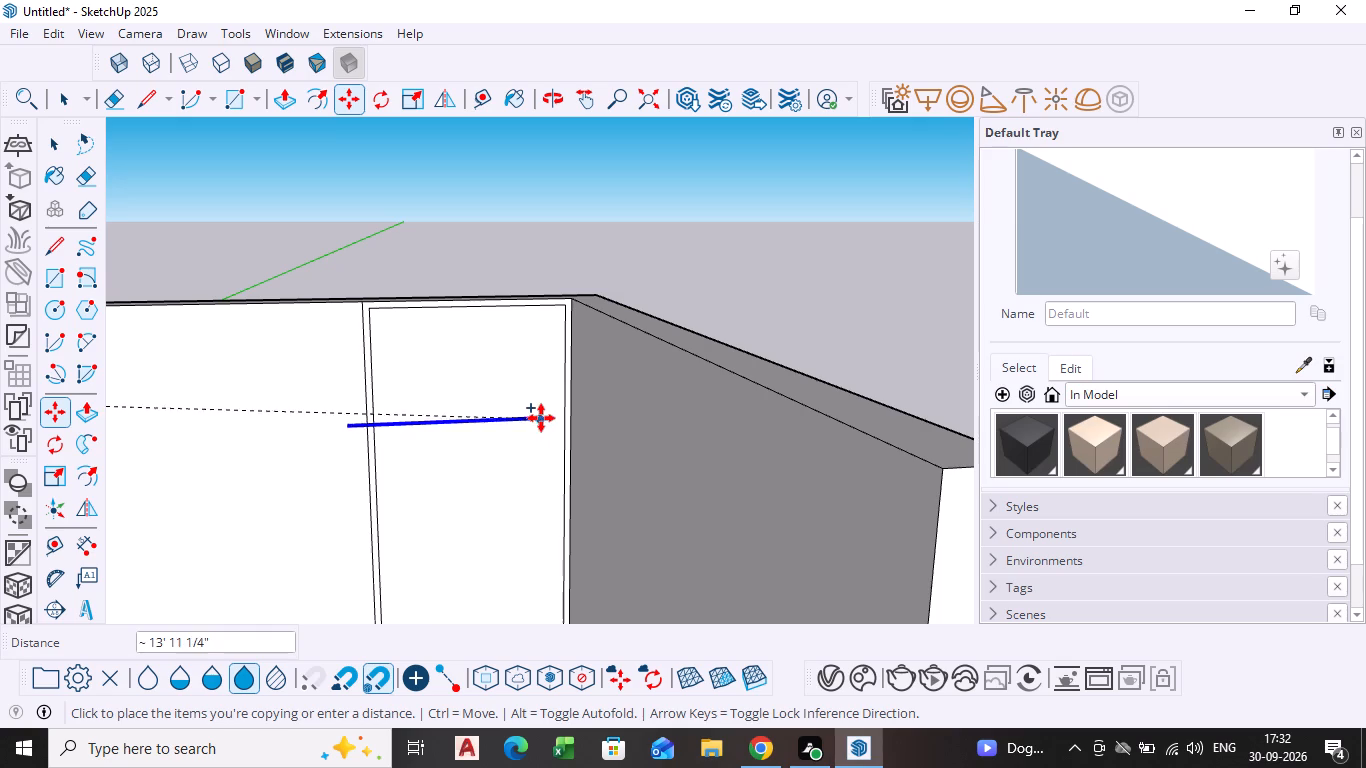
{"action": "scroll", "coordinate": [563, 385], "scroll_direction": "up", "scroll_amount": 9}
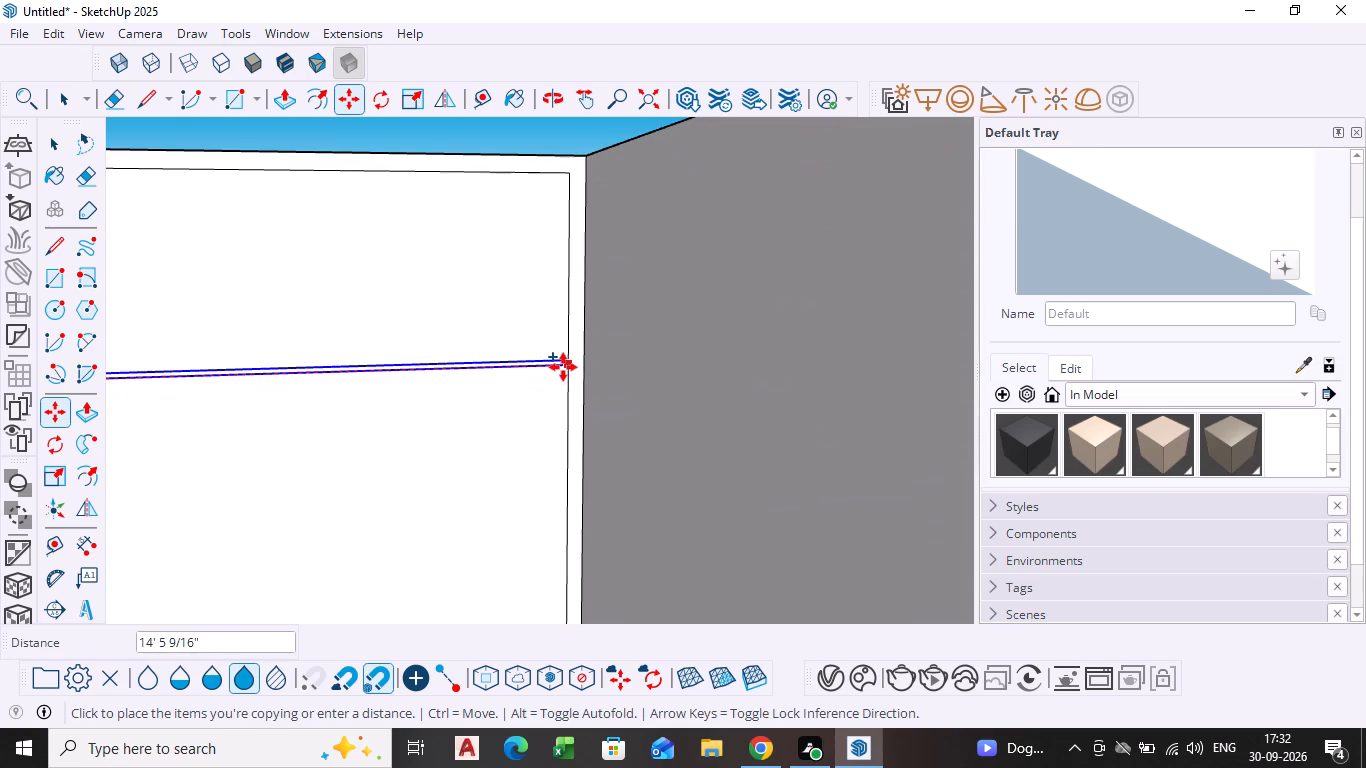
{"action": "left_click", "coordinate": [563, 367]}
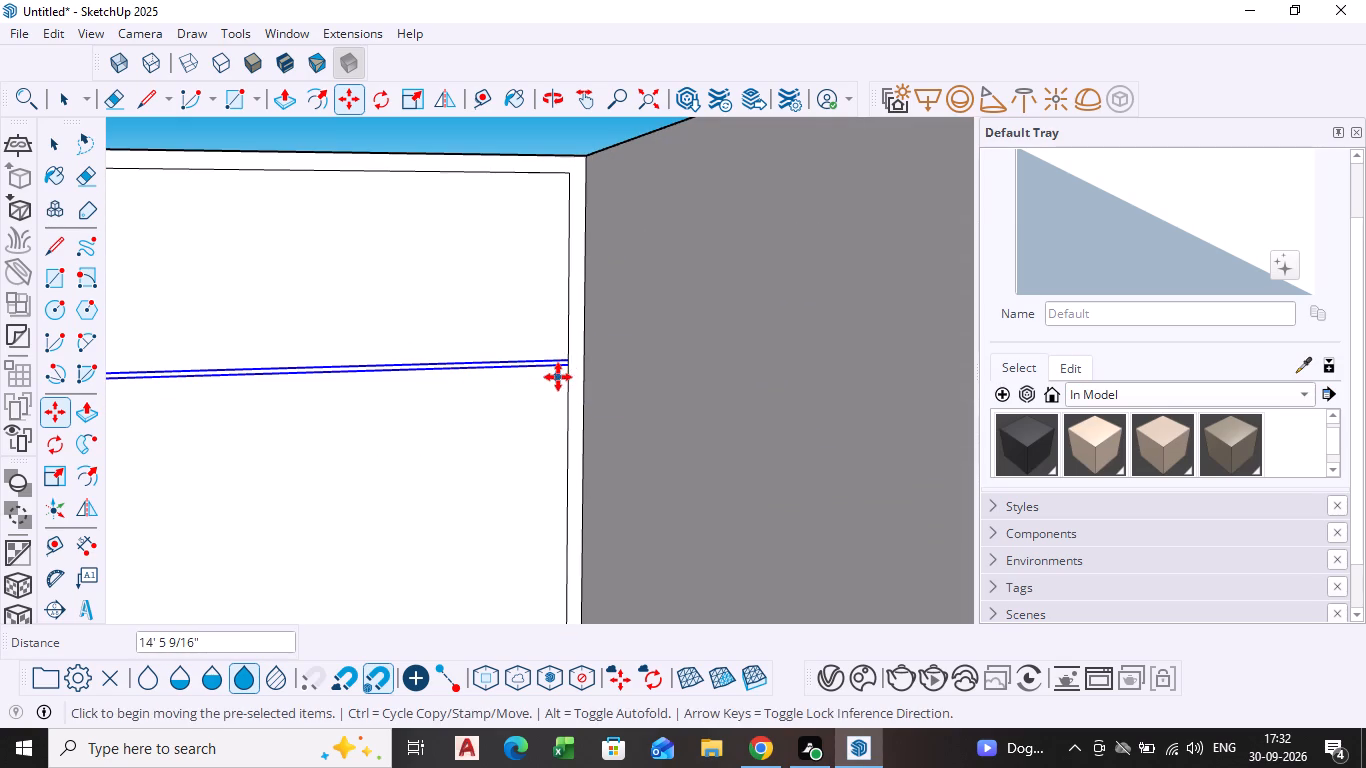
{"action": "key", "text": "space"}
{"action": "scroll", "coordinate": [538, 391], "scroll_direction": "down", "scroll_amount": 6}
Copy the right panel's divider line pair down about 8' 5/8" to the bottom inner corner, dividing the distance into 4 equal spaces.
{"action": "key", "text": "m"}
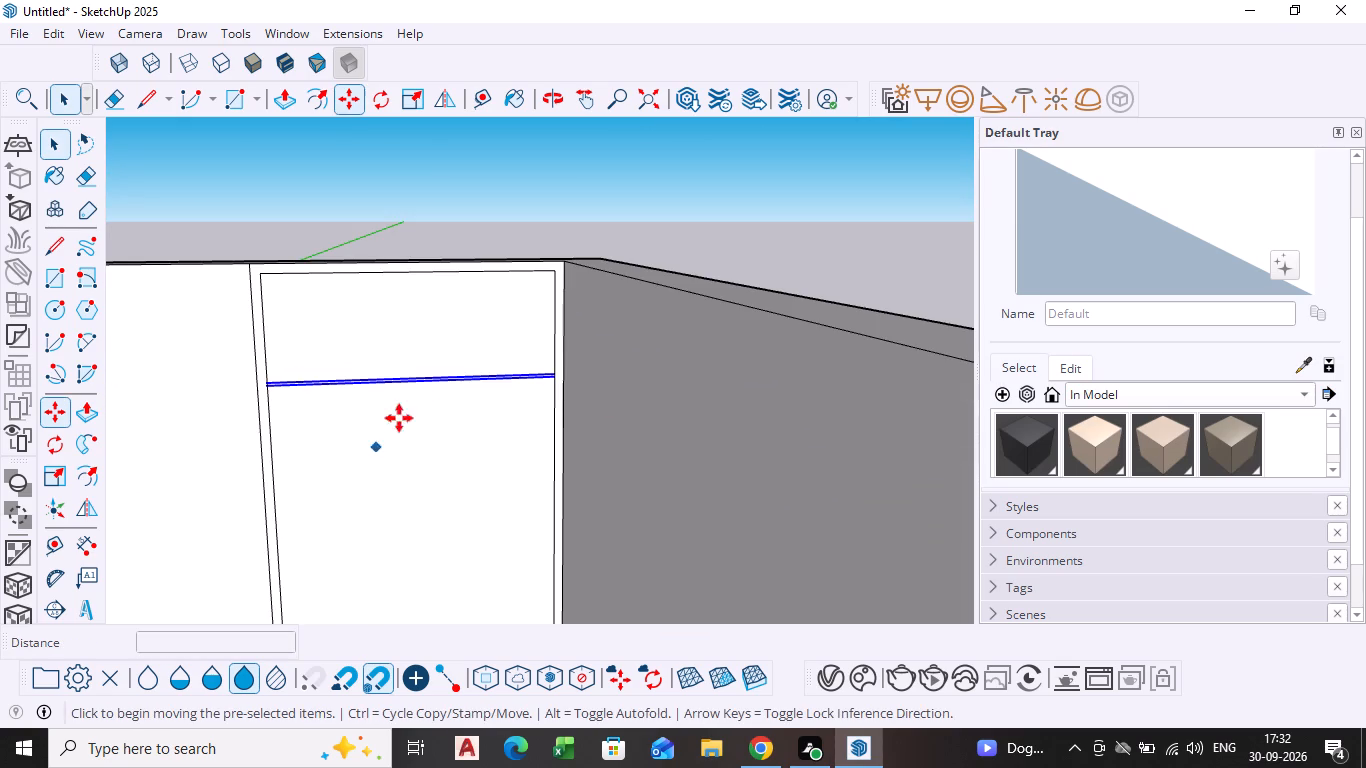
{"action": "left_click_drag", "start_coordinate": [556, 376], "coordinate": [560, 409]}
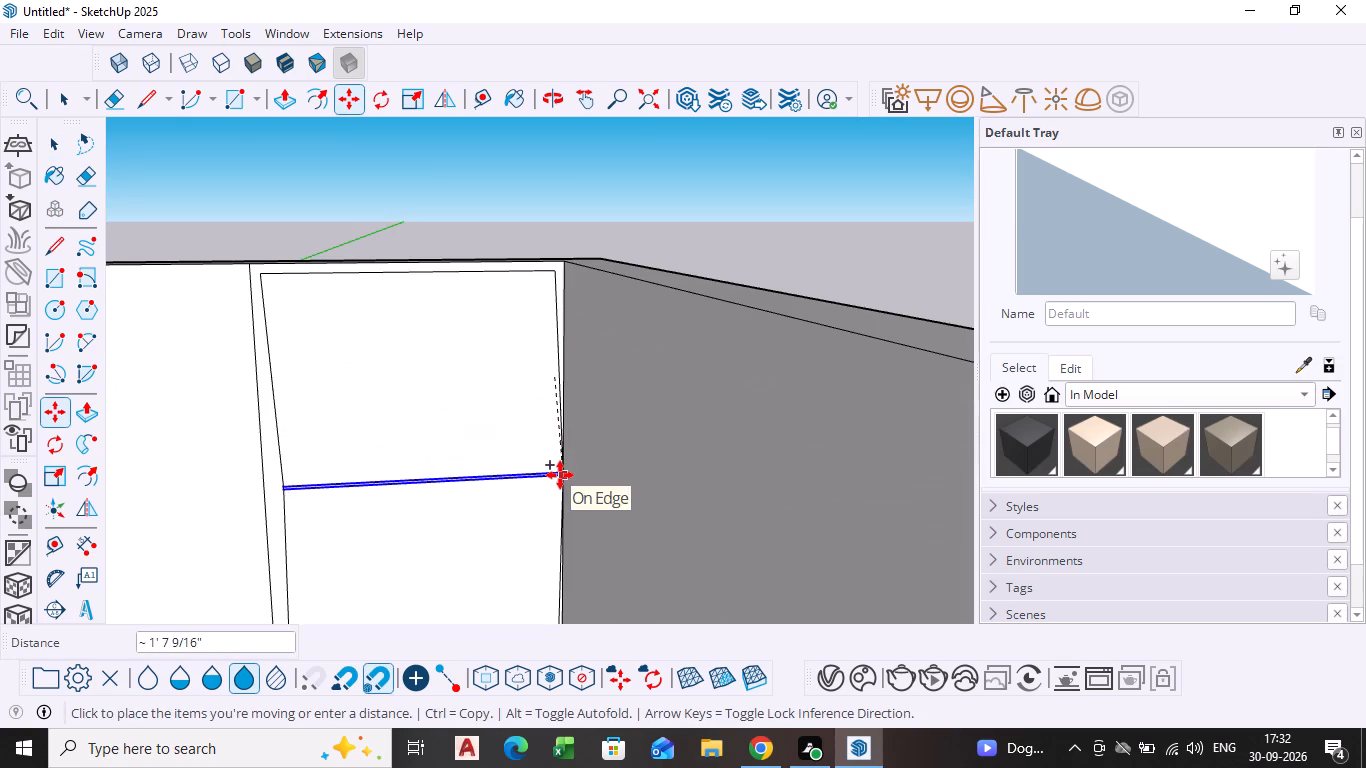
{"action": "scroll", "coordinate": [560, 477], "scroll_direction": "down", "scroll_amount": 8}
{"action": "middle_click_drag", "start_coordinate": [527, 539], "coordinate": [481, 273], "text": "shift"}
{"action": "scroll", "coordinate": [514, 409], "scroll_direction": "up", "scroll_amount": 17}
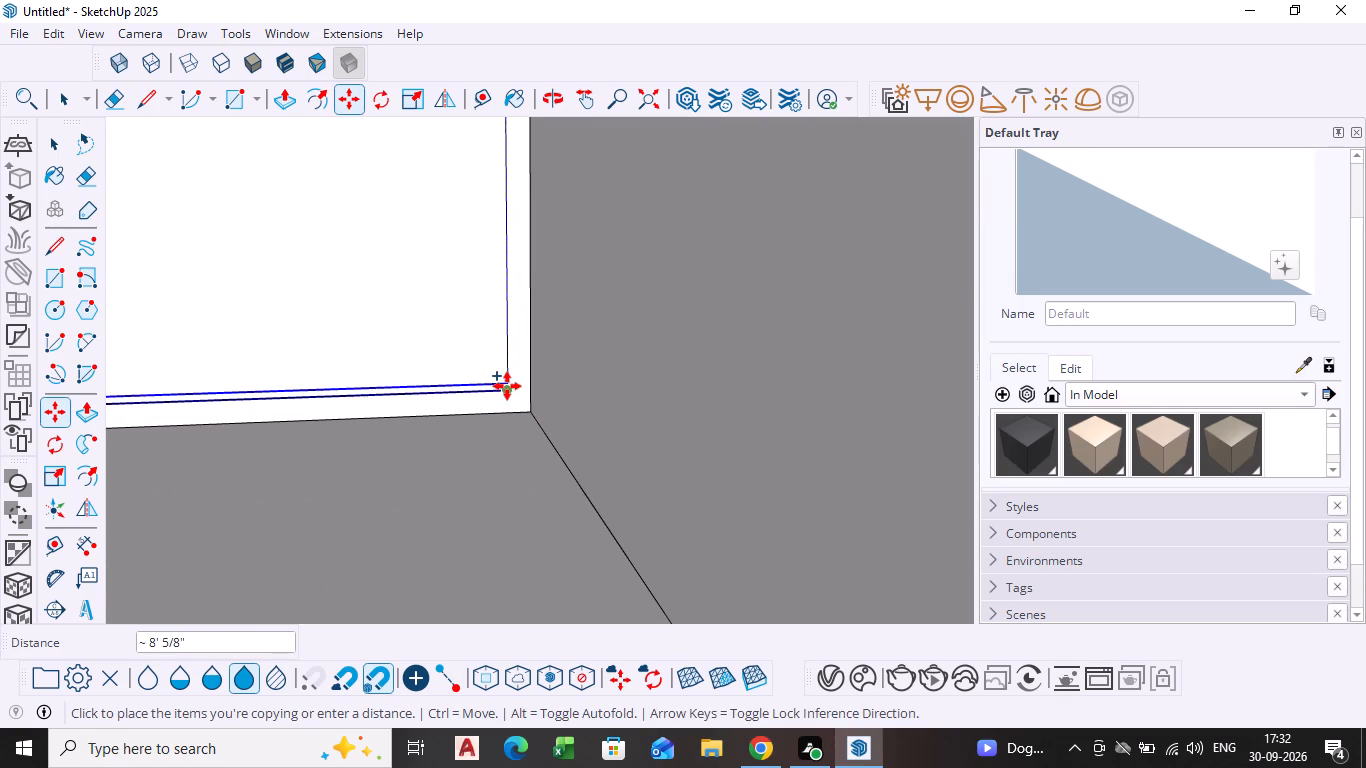
{"action": "left_click", "coordinate": [507, 386]}
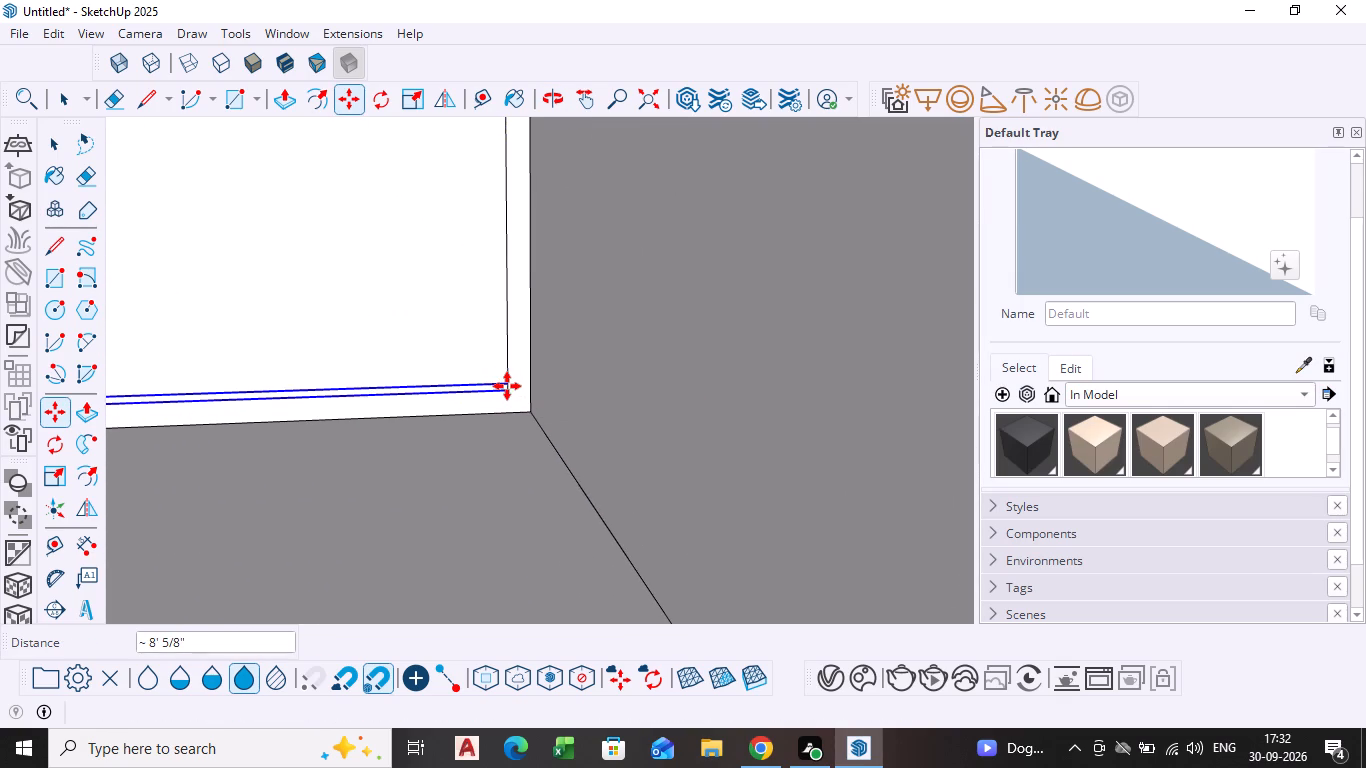
{"action": "key", "text": "0"}
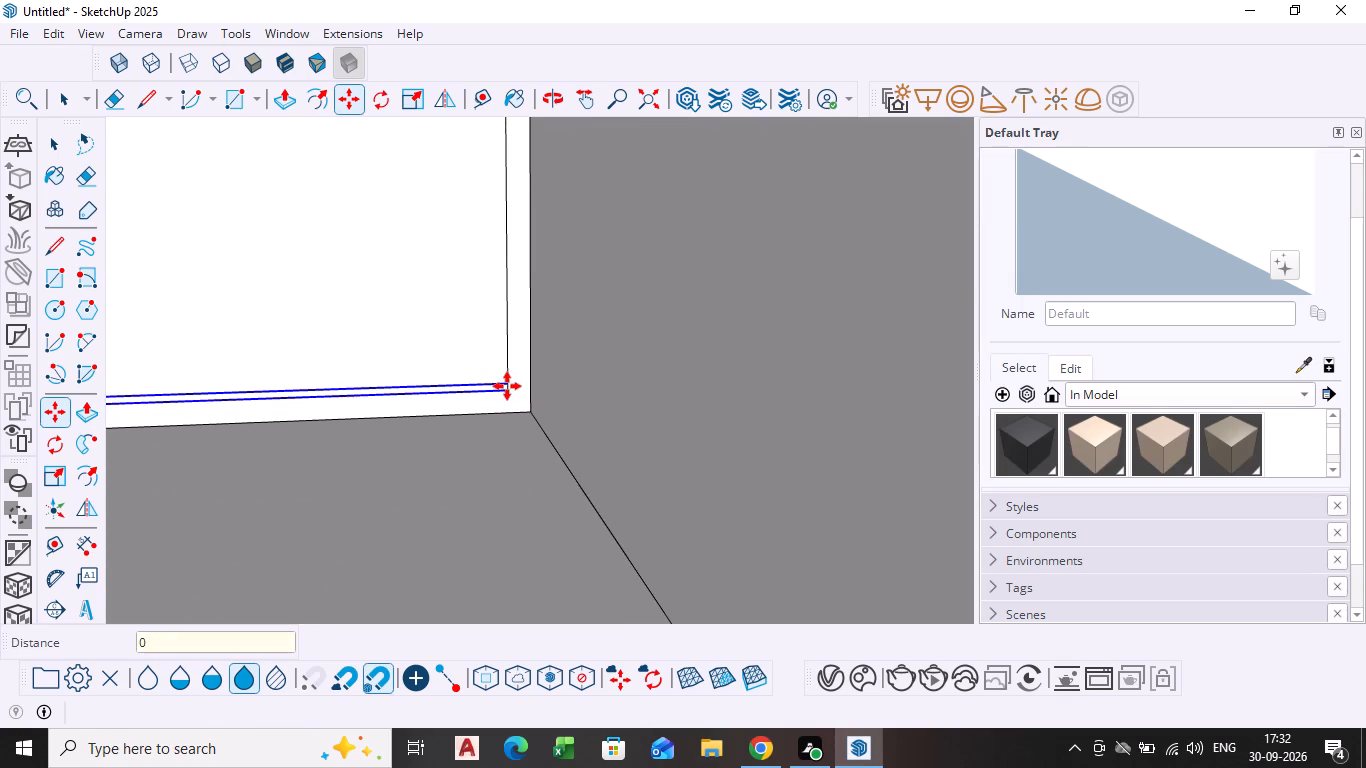
{"action": "key", "text": "BackSpace"}
{"action": "key", "text": "slash"}
{"action": "key", "text": "4"}
{"action": "key", "text": "Return"}
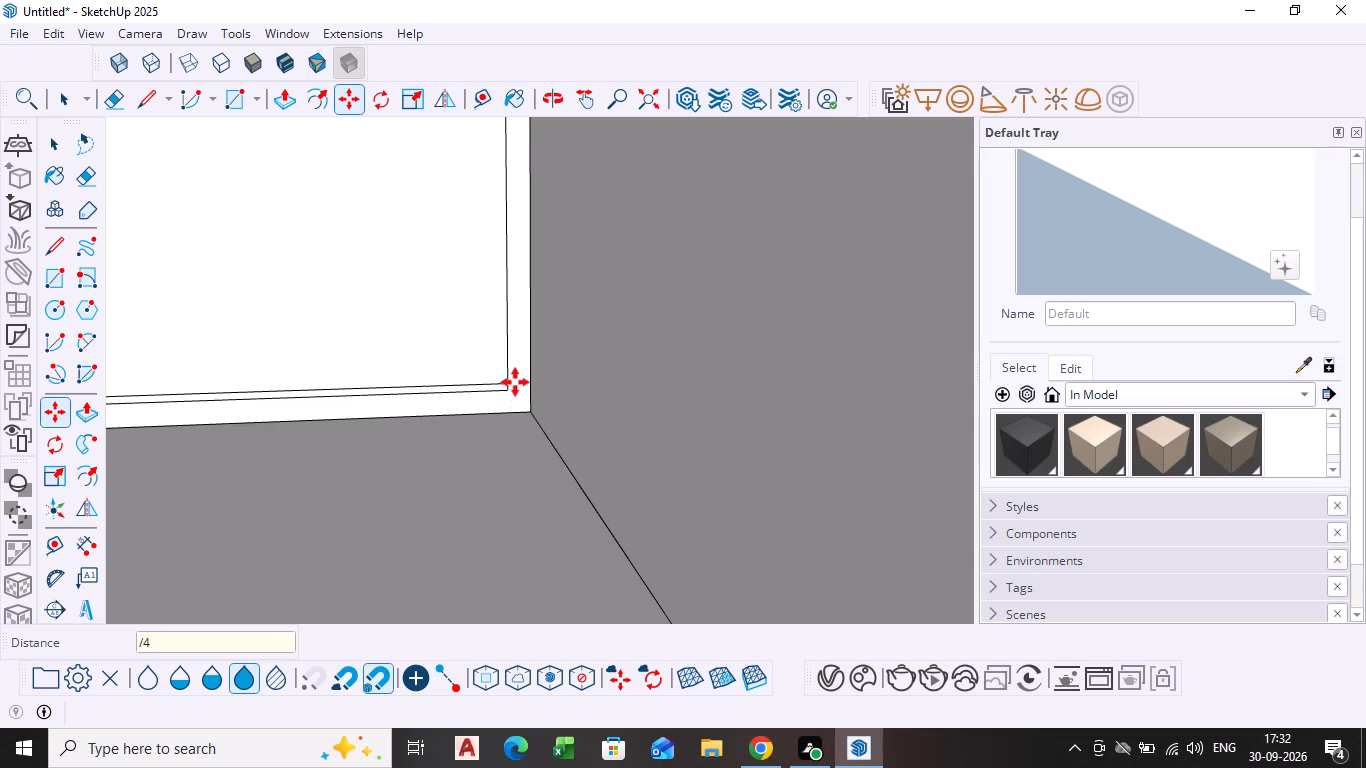
Delete the lower line of the right panel's bottommost pair and the short vertical stub left at its right end.
{"action": "scroll", "coordinate": [503, 374], "scroll_direction": "down", "scroll_amount": 14}
{"action": "scroll", "coordinate": [408, 379], "scroll_direction": "up", "scroll_amount": 11}
{"action": "key", "text": "space"}
{"action": "scroll", "coordinate": [416, 361], "scroll_direction": "up", "scroll_amount": 4}
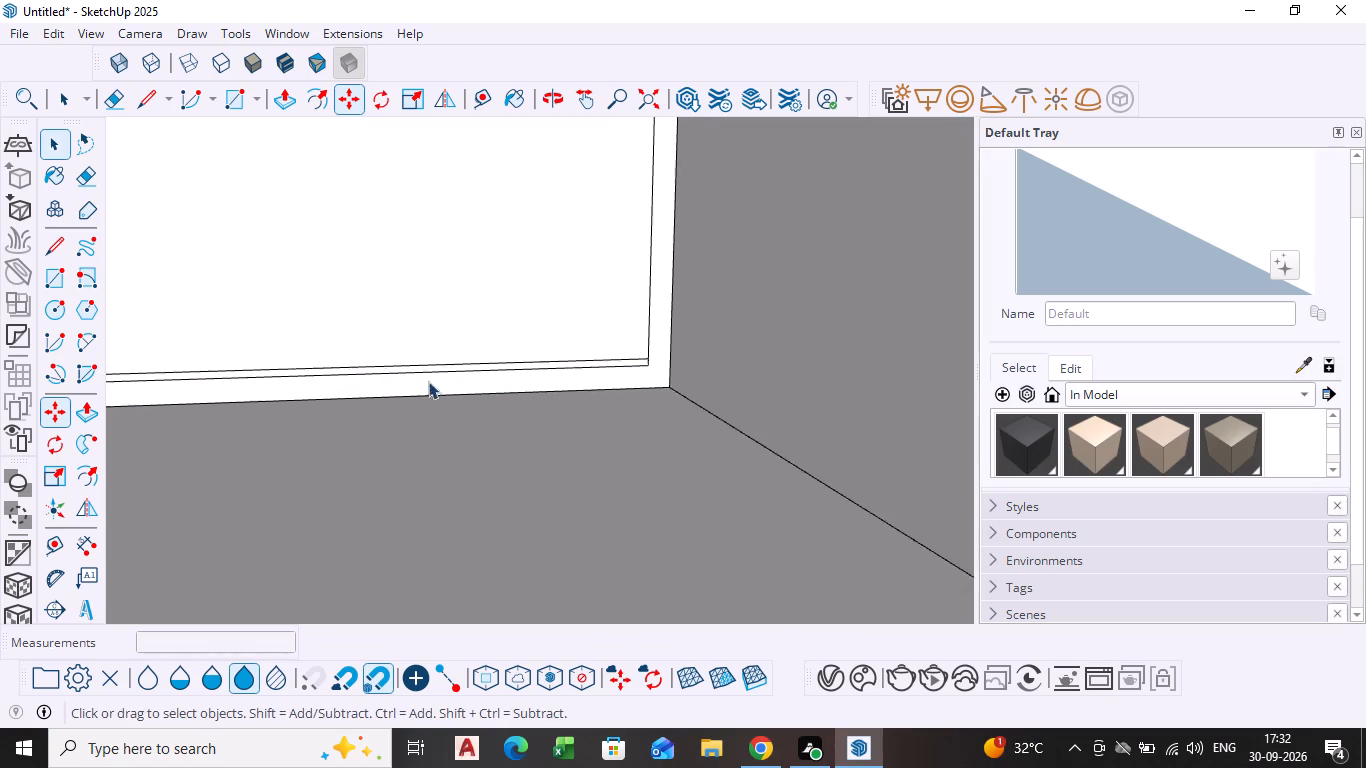
{"action": "scroll", "coordinate": [428, 381], "scroll_direction": "up", "scroll_amount": 3}
{"action": "left_click", "coordinate": [475, 365]}
{"action": "key", "text": "Delete"}
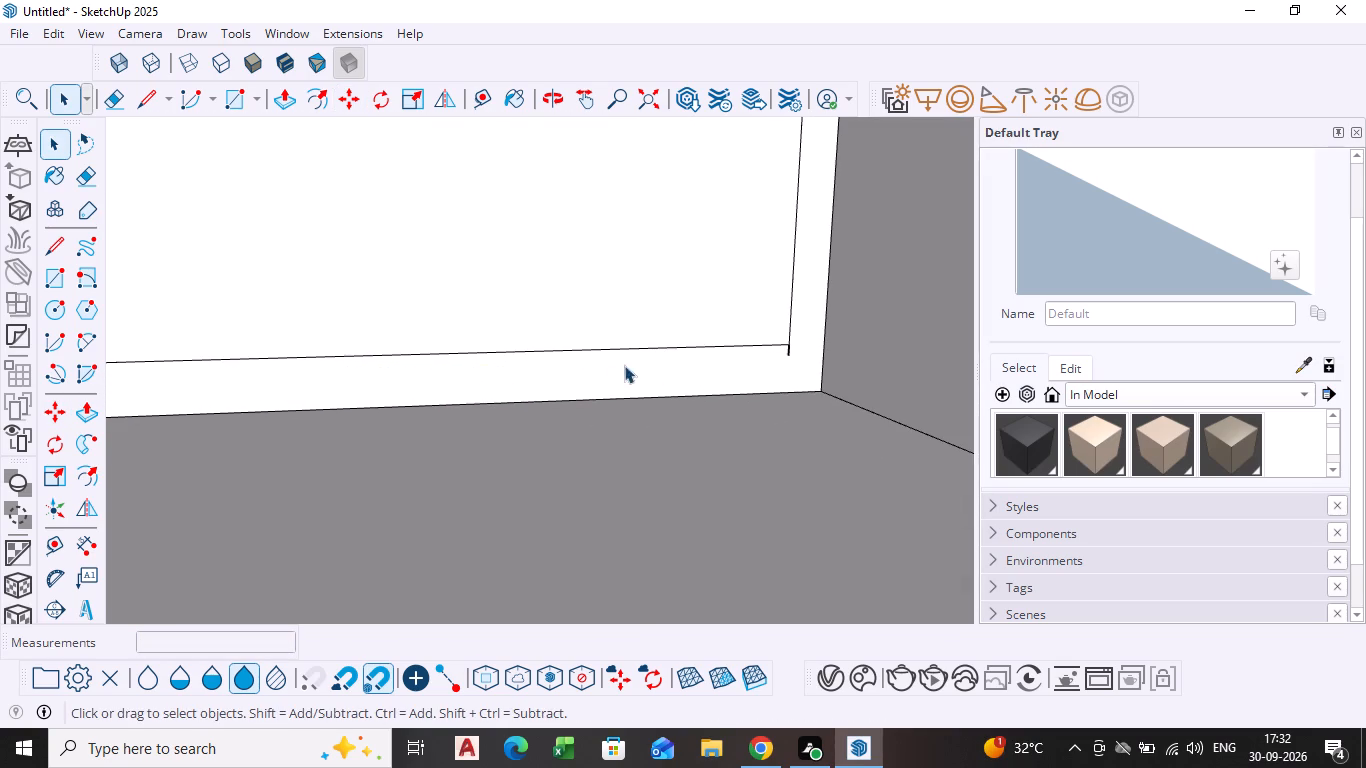
{"action": "left_click", "coordinate": [787, 348]}
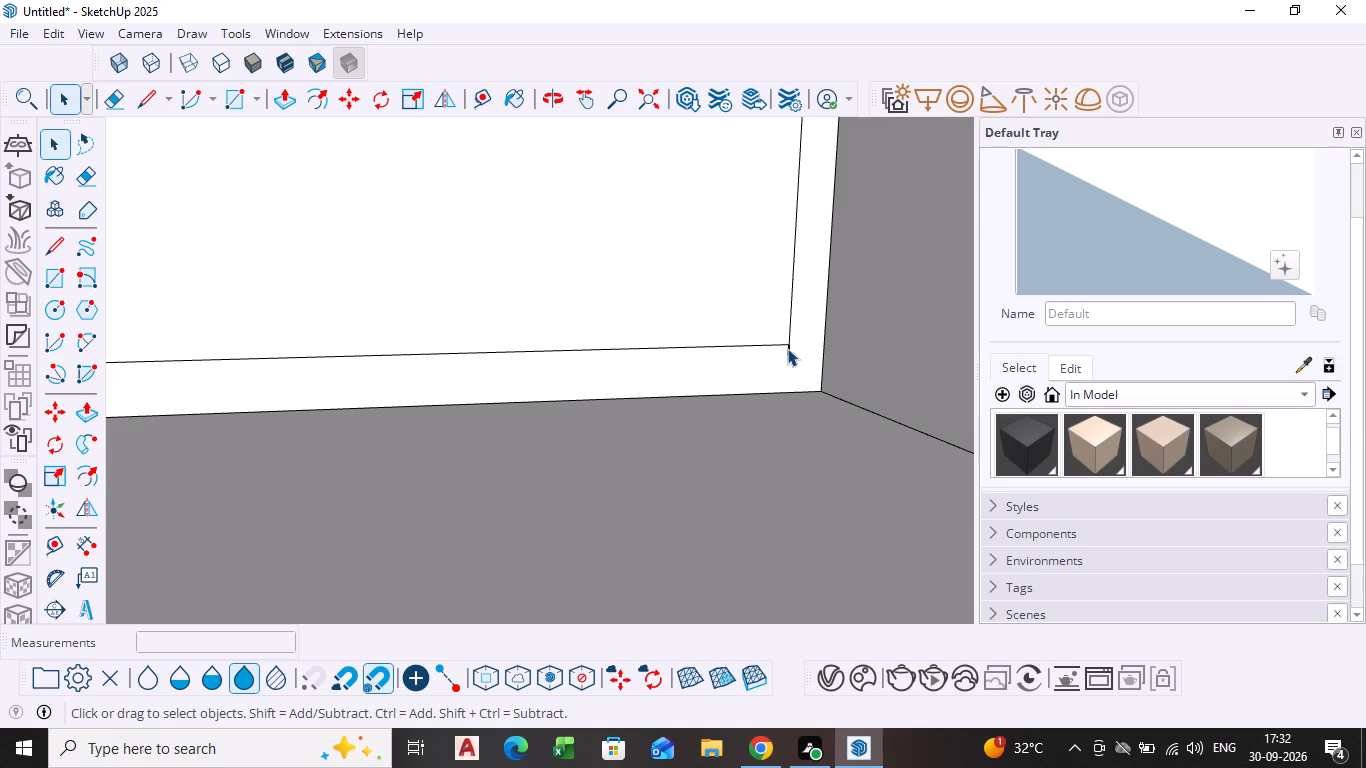
{"action": "key", "text": "Delete"}
Delete the three short stub edges at the right panel's bottom-left inner corner.
{"action": "scroll", "coordinate": [580, 398], "scroll_direction": "down", "scroll_amount": 12}
{"action": "middle_click_drag", "start_coordinate": [399, 495], "coordinate": [966, 477], "text": "shift"}
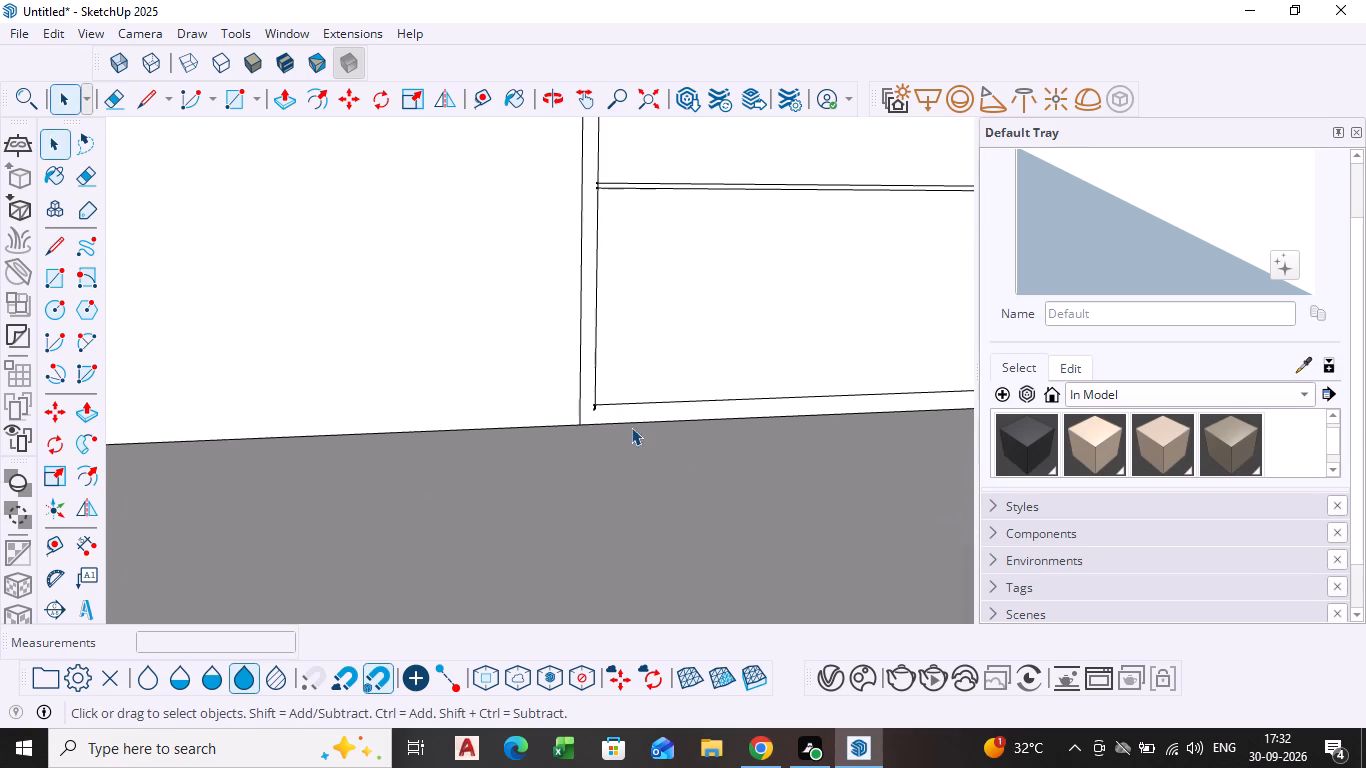
{"action": "scroll", "coordinate": [603, 409], "scroll_direction": "up", "scroll_amount": 10}
{"action": "left_click", "coordinate": [593, 421]}
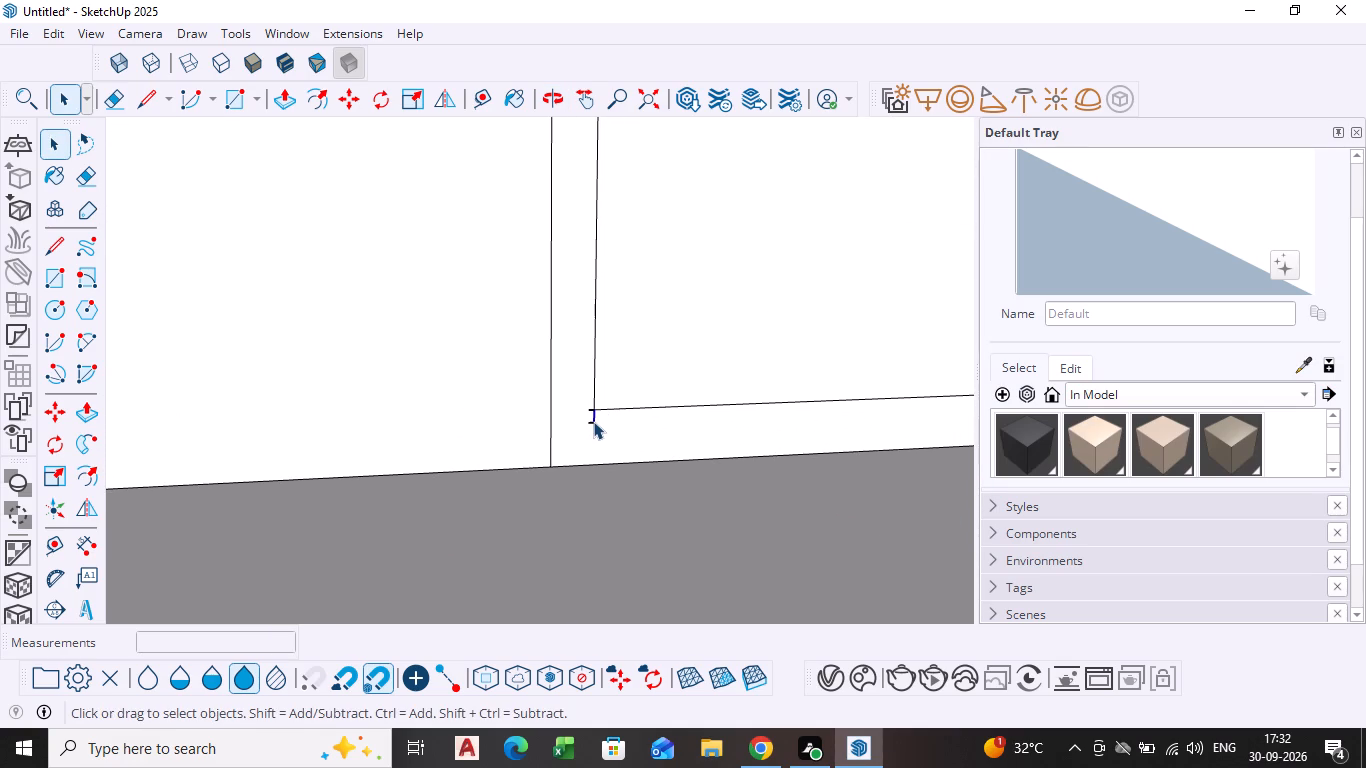
{"action": "scroll", "coordinate": [593, 421], "scroll_direction": "up", "scroll_amount": 5}
{"action": "left_click", "coordinate": [590, 401]}
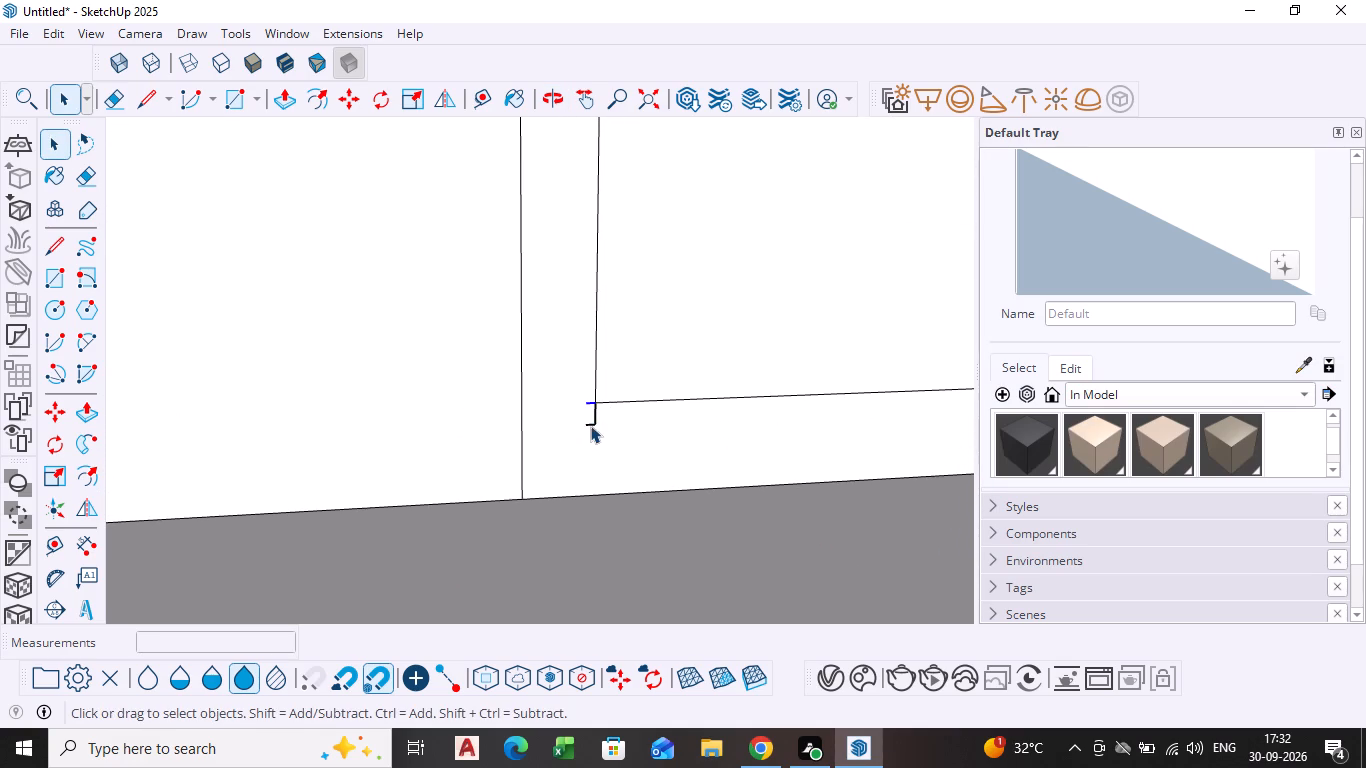
{"action": "left_click", "coordinate": [590, 422], "text": "shift"}
{"action": "left_click", "coordinate": [592, 412], "text": "shift"}
{"action": "key", "text": "Delete"}
Delete the short vertical edge closing the right end of the right panel's lowest divider line pair.
{"action": "scroll", "coordinate": [594, 433], "scroll_direction": "down", "scroll_amount": 20}
{"action": "scroll", "coordinate": [628, 293], "scroll_direction": "up", "scroll_amount": 3}
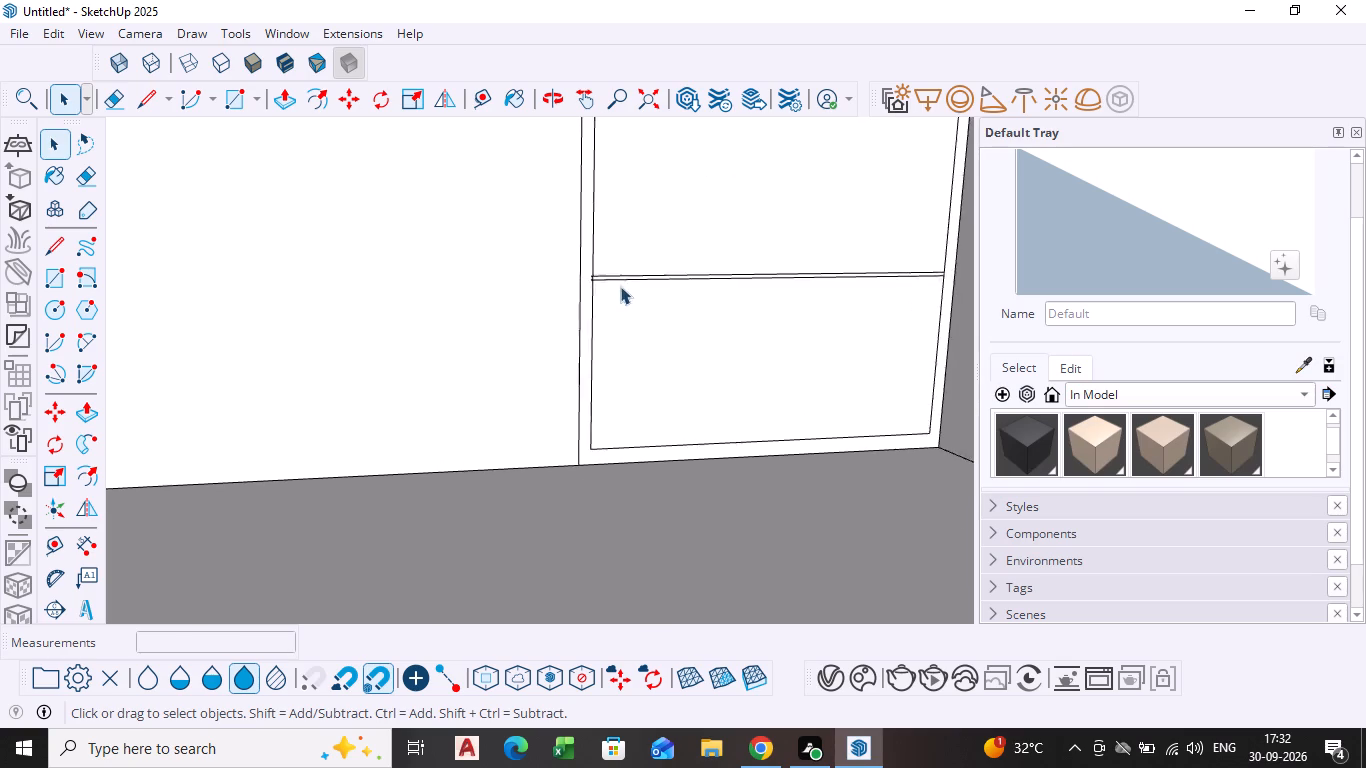
{"action": "scroll", "coordinate": [620, 286], "scroll_direction": "up", "scroll_amount": 13}
{"action": "scroll", "coordinate": [757, 350], "scroll_direction": "down", "scroll_amount": 4}
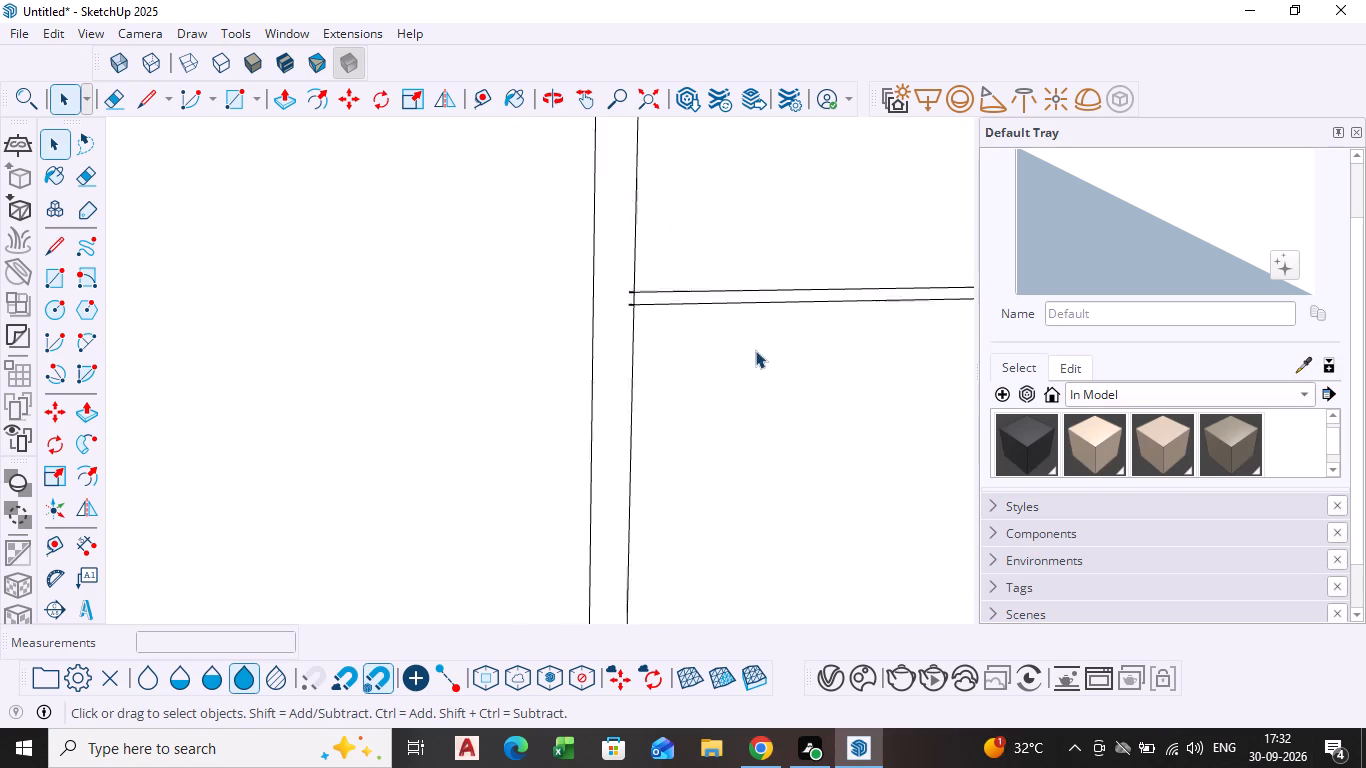
{"action": "scroll", "coordinate": [755, 350], "scroll_direction": "down", "scroll_amount": 1}
{"action": "middle_click_drag", "start_coordinate": [751, 348], "coordinate": [0, 317], "text": "shift"}
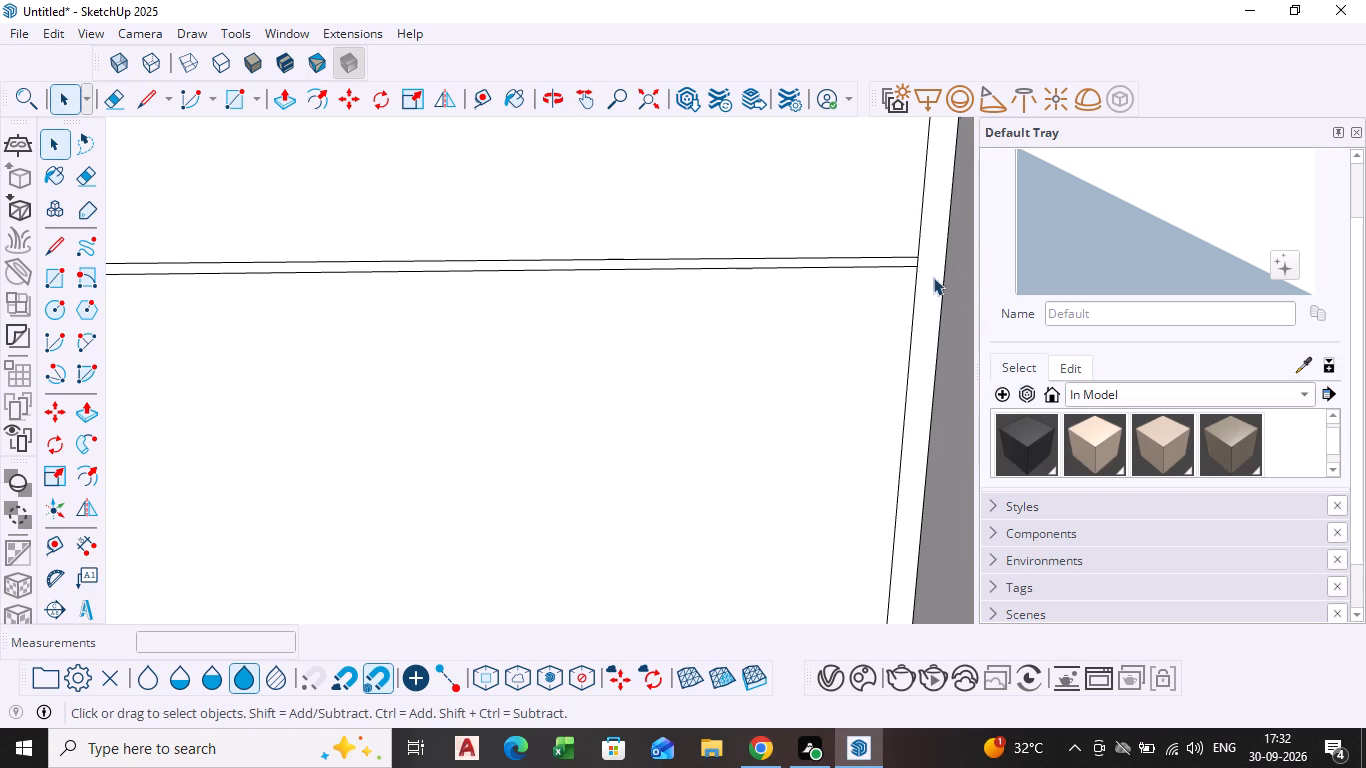
{"action": "scroll", "coordinate": [932, 273], "scroll_direction": "up", "scroll_amount": 20}
{"action": "scroll", "coordinate": [932, 273], "scroll_direction": "up", "scroll_amount": 1}
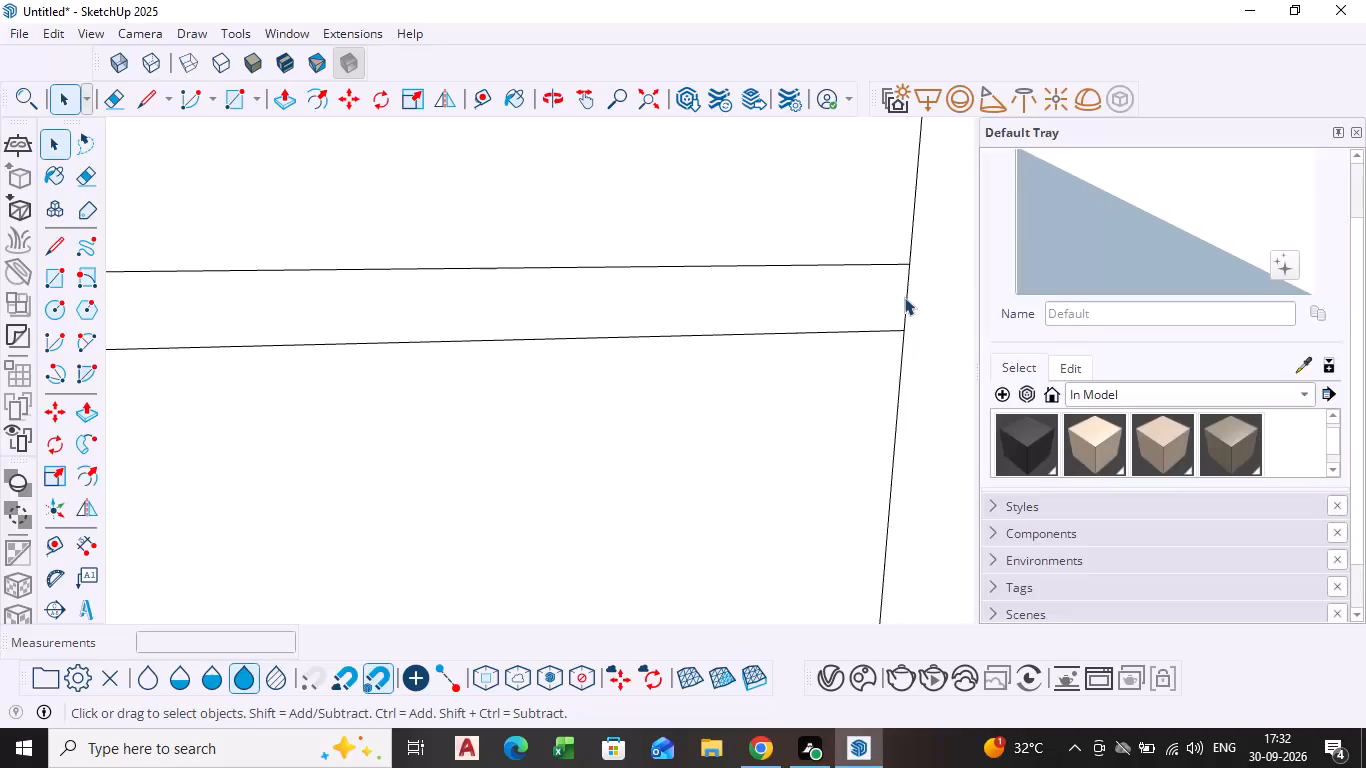
{"action": "left_click", "coordinate": [879, 302]}
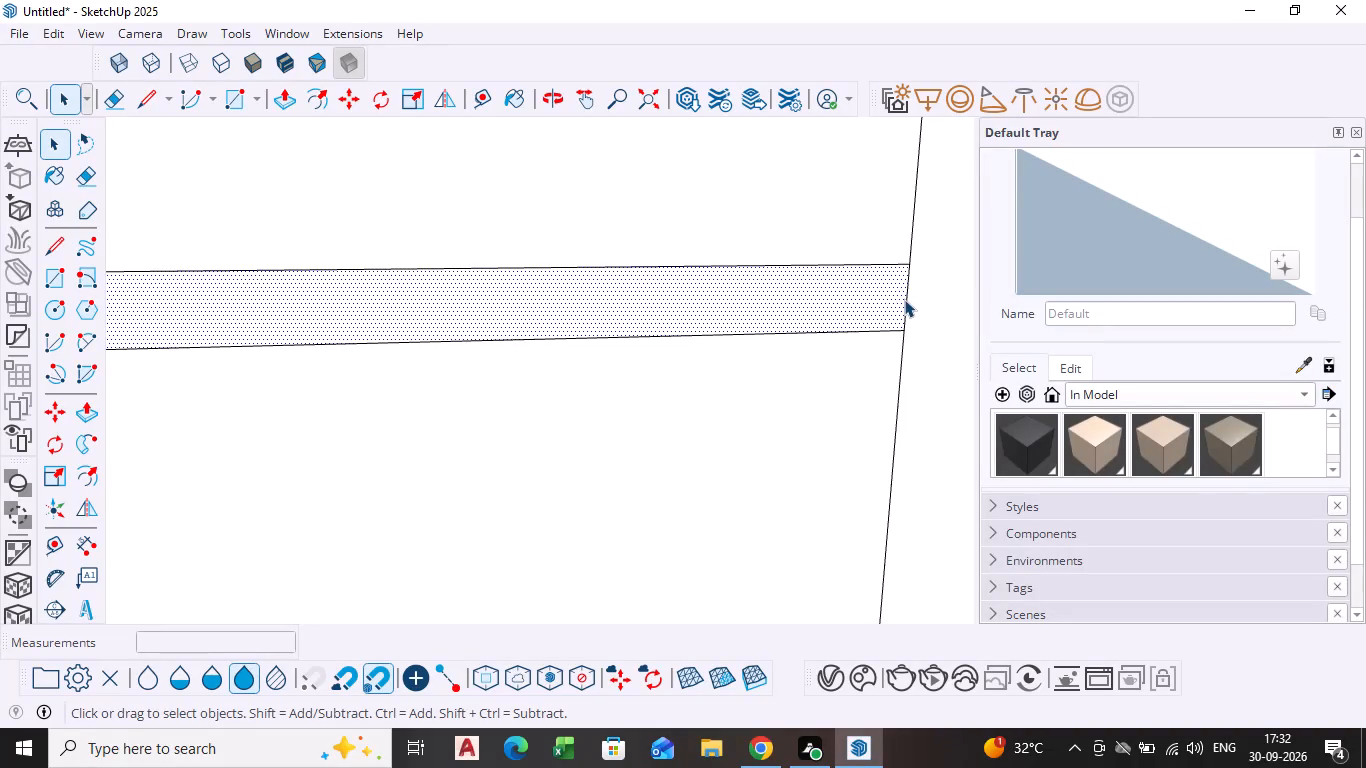
{"action": "left_click", "coordinate": [904, 299]}
{"action": "key", "text": "Delete"}
Delete the two short horizontal stubs overshooting the left border at the right panel's lowest divider line pair.
{"action": "scroll", "coordinate": [656, 374], "scroll_direction": "down", "scroll_amount": 13}
{"action": "middle_click_drag", "start_coordinate": [597, 357], "coordinate": [604, 361], "text": "shift"}
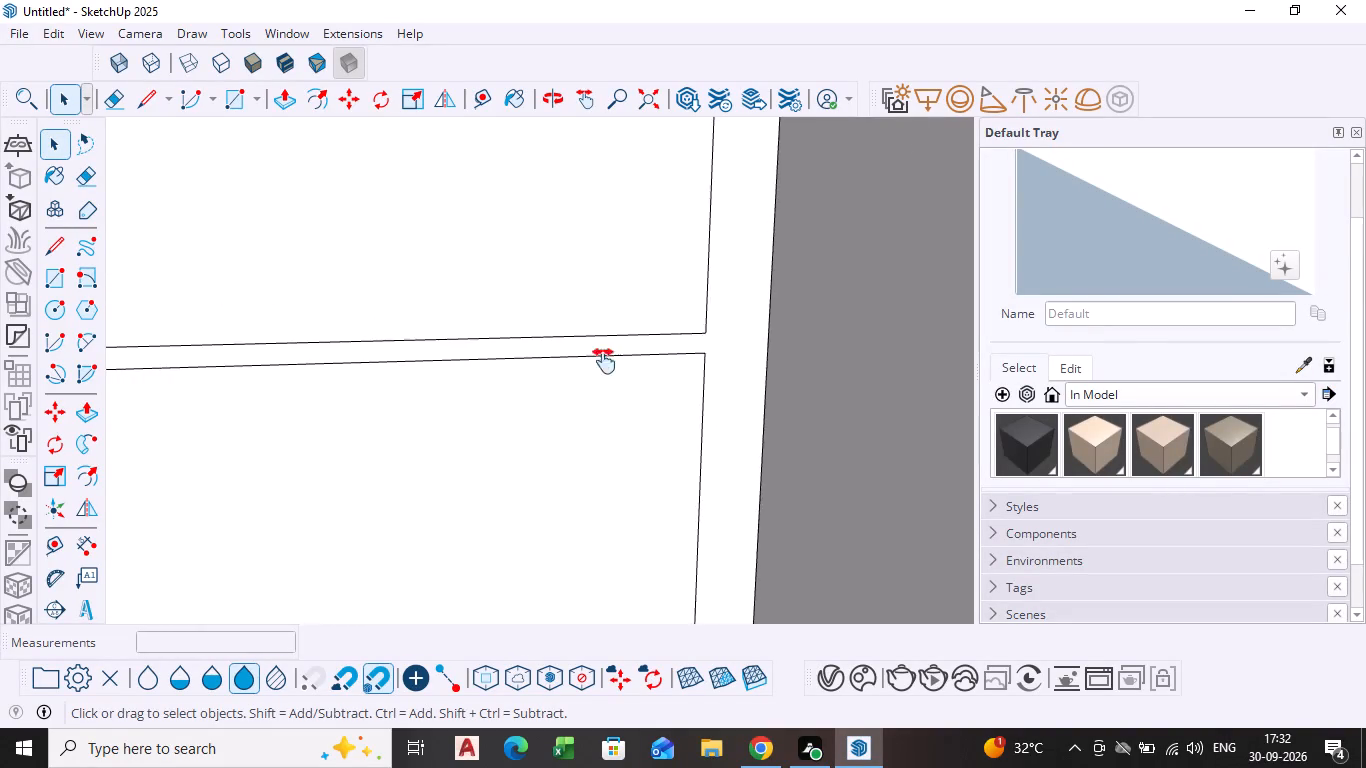
{"action": "middle_click_drag", "start_coordinate": [604, 361], "coordinate": [1365, 274], "text": "shift"}
{"action": "middle_click_drag", "start_coordinate": [256, 340], "coordinate": [1221, 426], "text": "shift"}
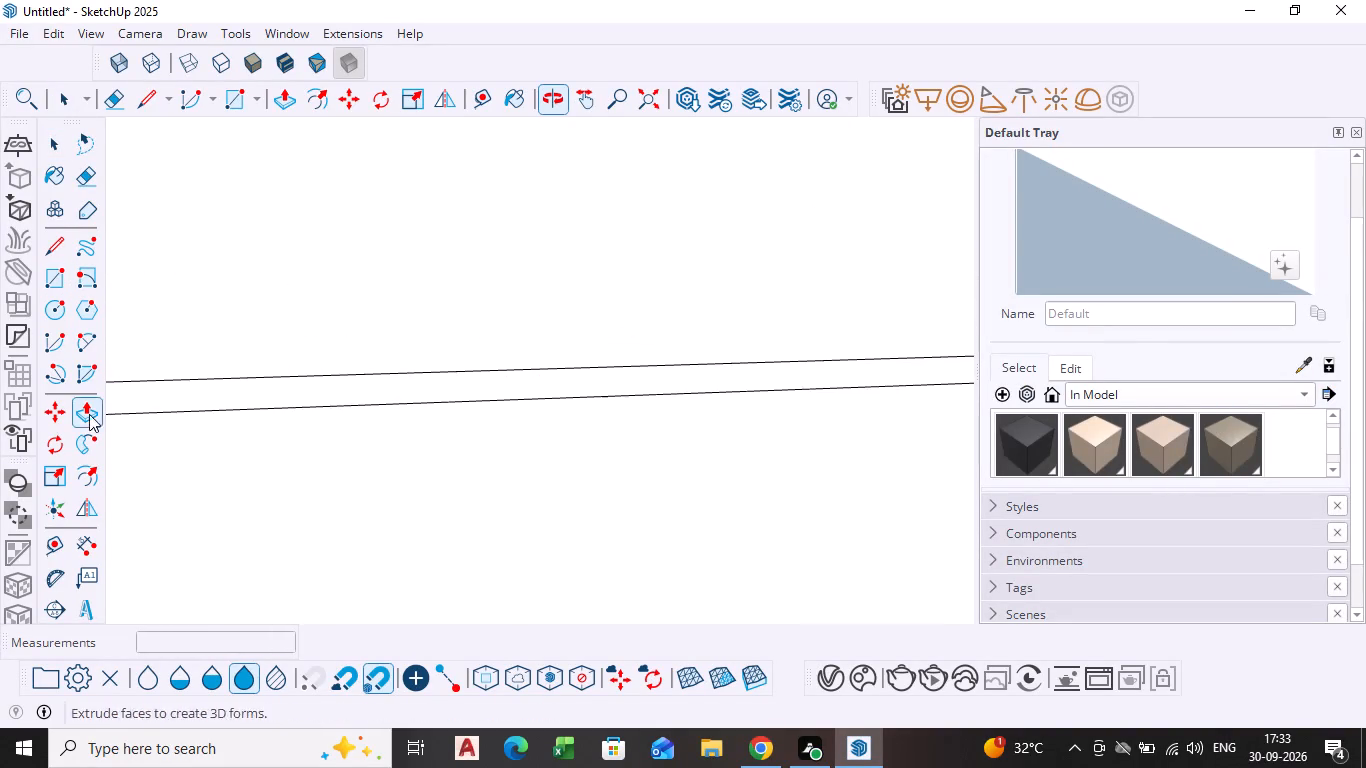
{"action": "middle_click_drag", "start_coordinate": [113, 417], "coordinate": [567, 357]}
{"action": "scroll", "coordinate": [377, 327], "scroll_direction": "up", "scroll_amount": 9}
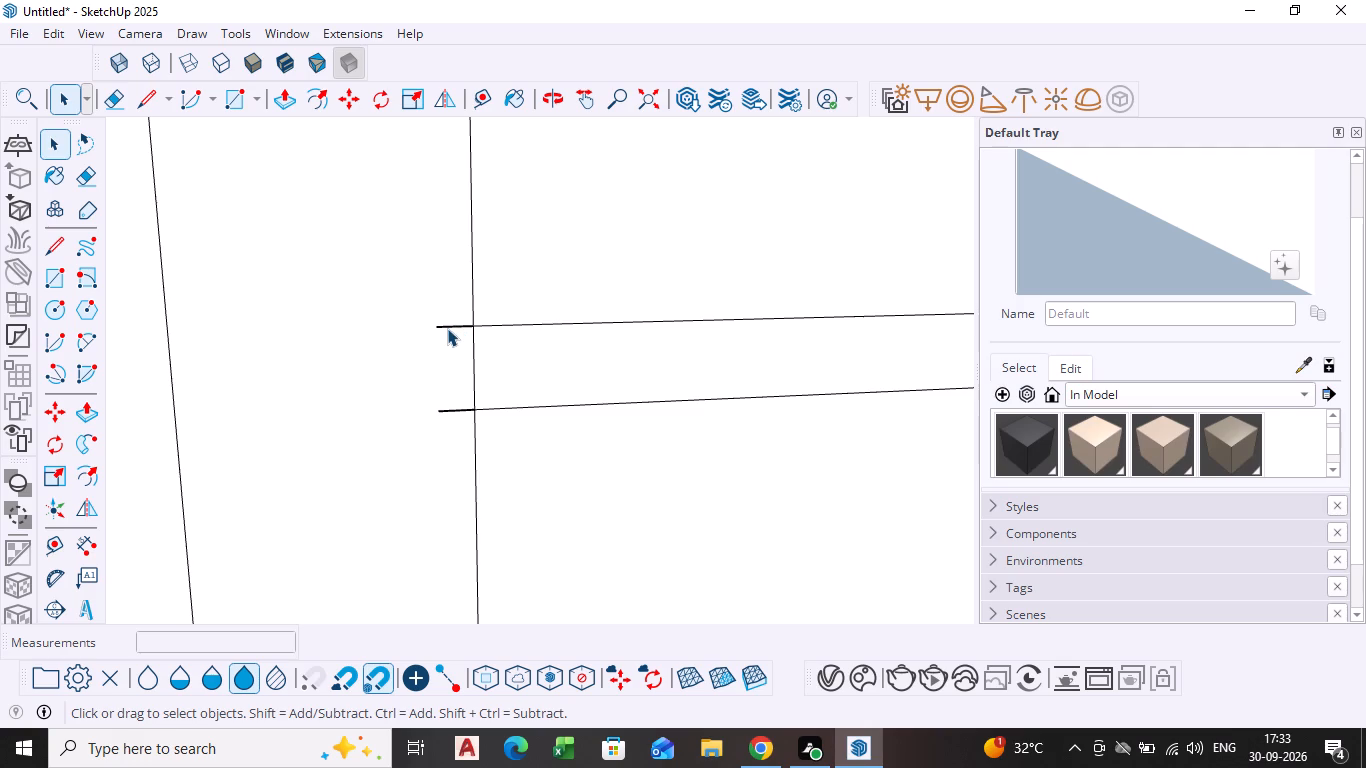
{"action": "left_click", "coordinate": [447, 328]}
{"action": "key", "text": "Delete"}
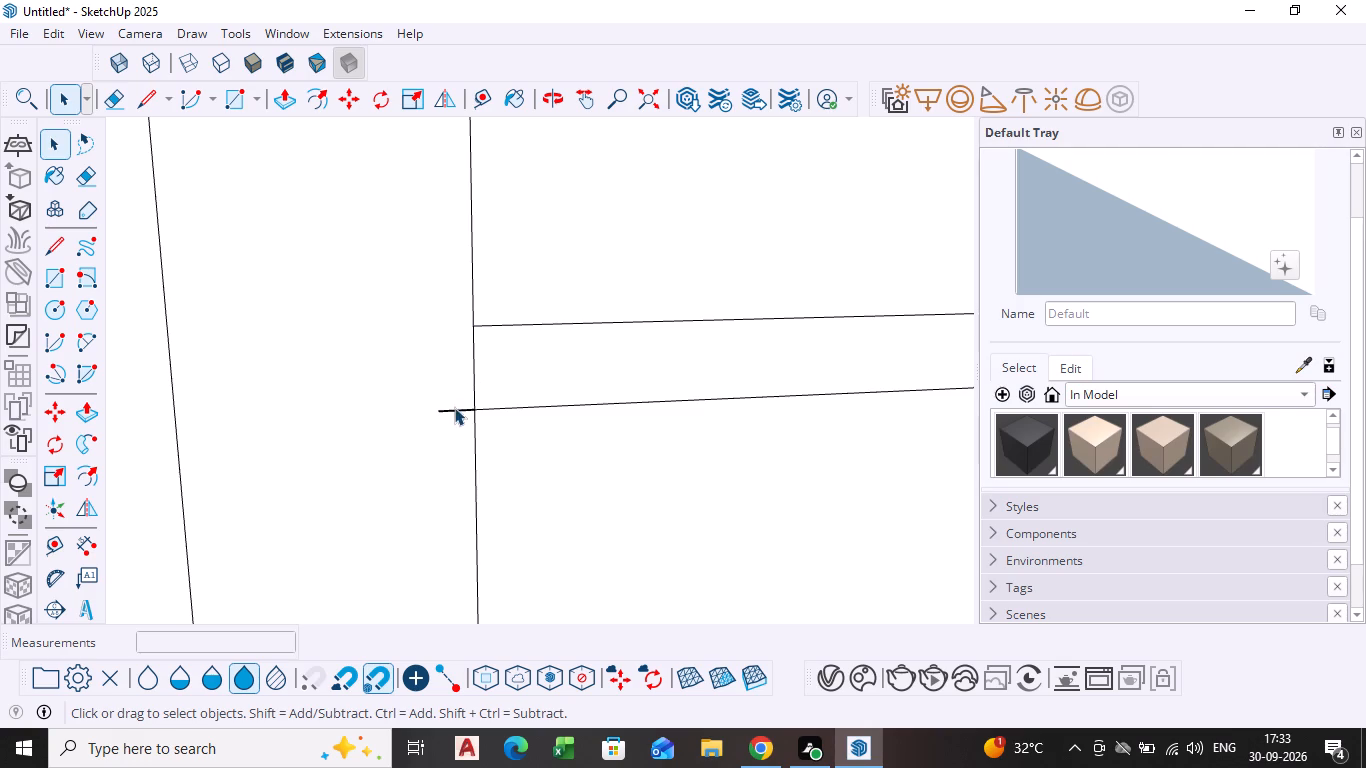
{"action": "left_click", "coordinate": [454, 407]}
{"action": "key", "text": "Delete"}
{"action": "key", "text": "ctrl+z"}
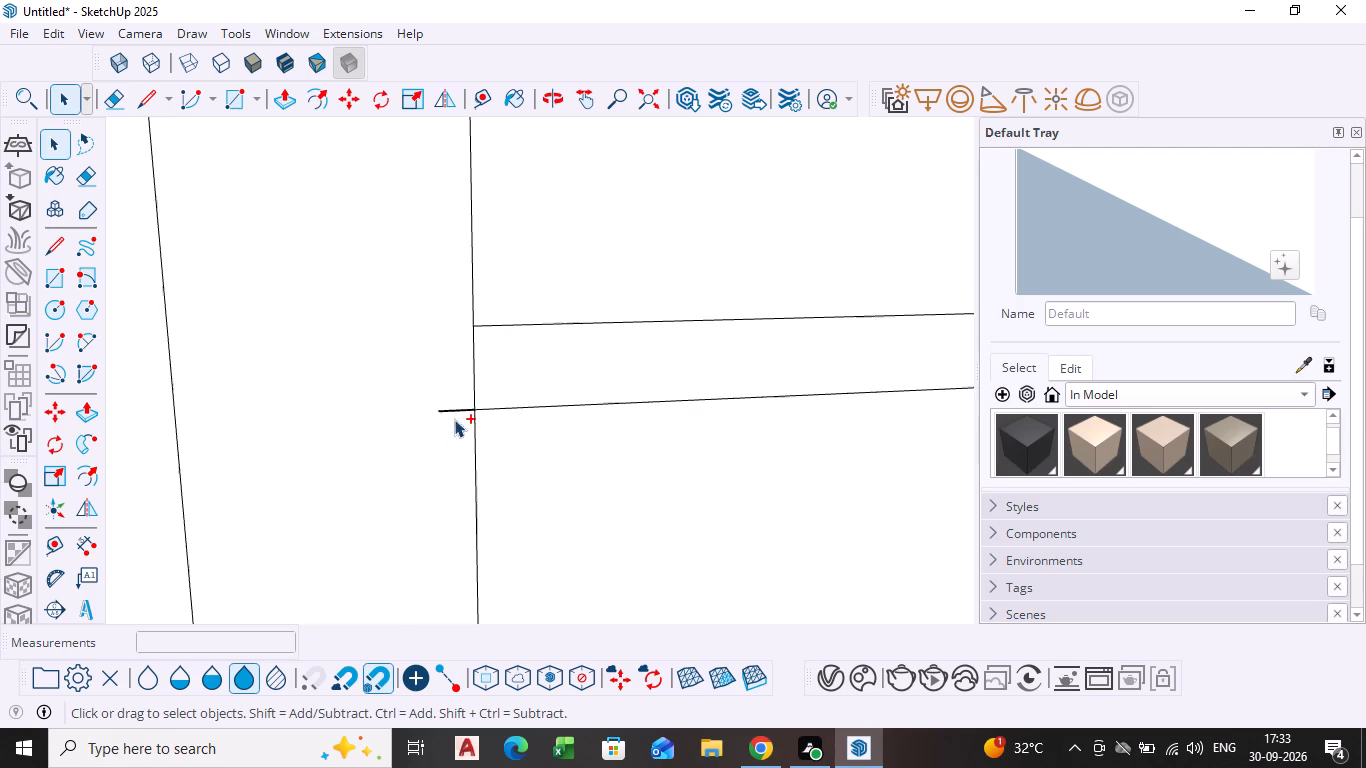
{"action": "scroll", "coordinate": [416, 426], "scroll_direction": "up", "scroll_amount": 5}
{"action": "left_click", "coordinate": [460, 403]}
{"action": "key", "text": "Delete"}
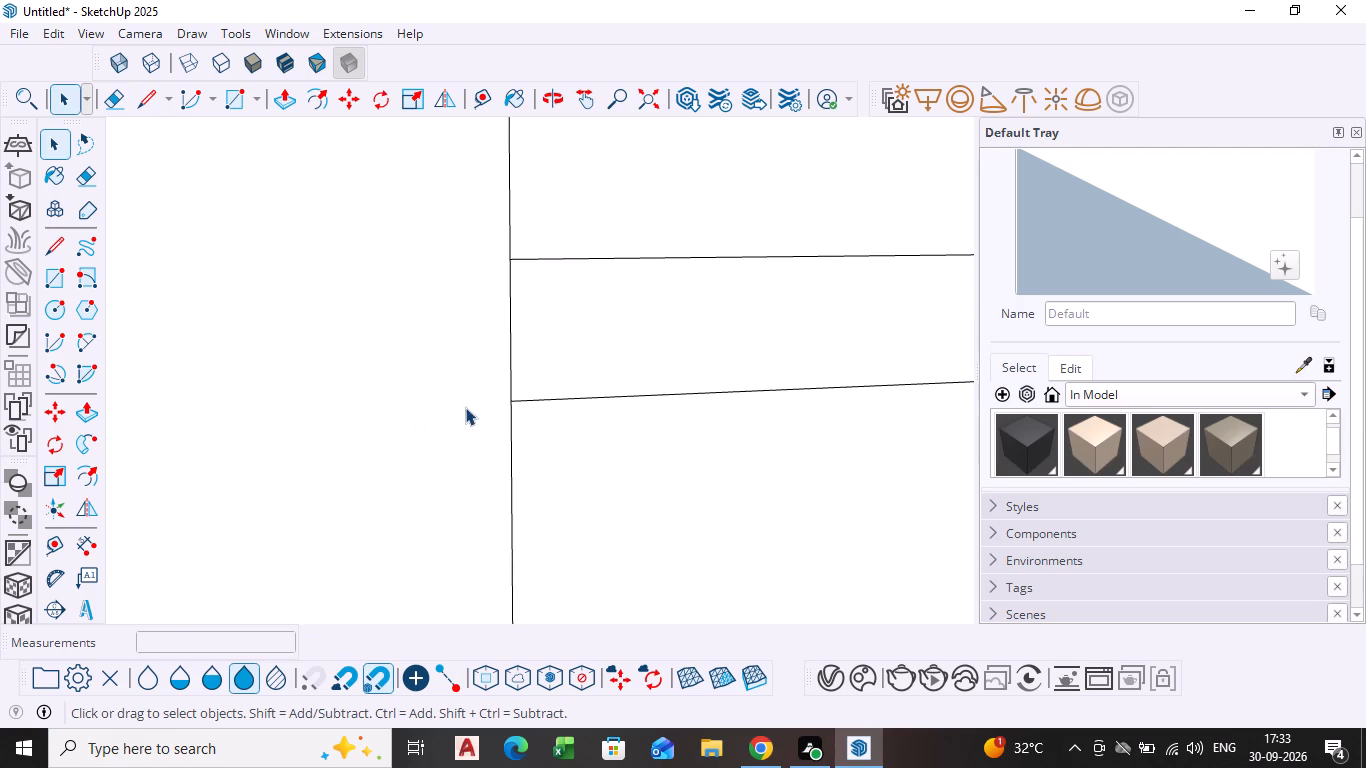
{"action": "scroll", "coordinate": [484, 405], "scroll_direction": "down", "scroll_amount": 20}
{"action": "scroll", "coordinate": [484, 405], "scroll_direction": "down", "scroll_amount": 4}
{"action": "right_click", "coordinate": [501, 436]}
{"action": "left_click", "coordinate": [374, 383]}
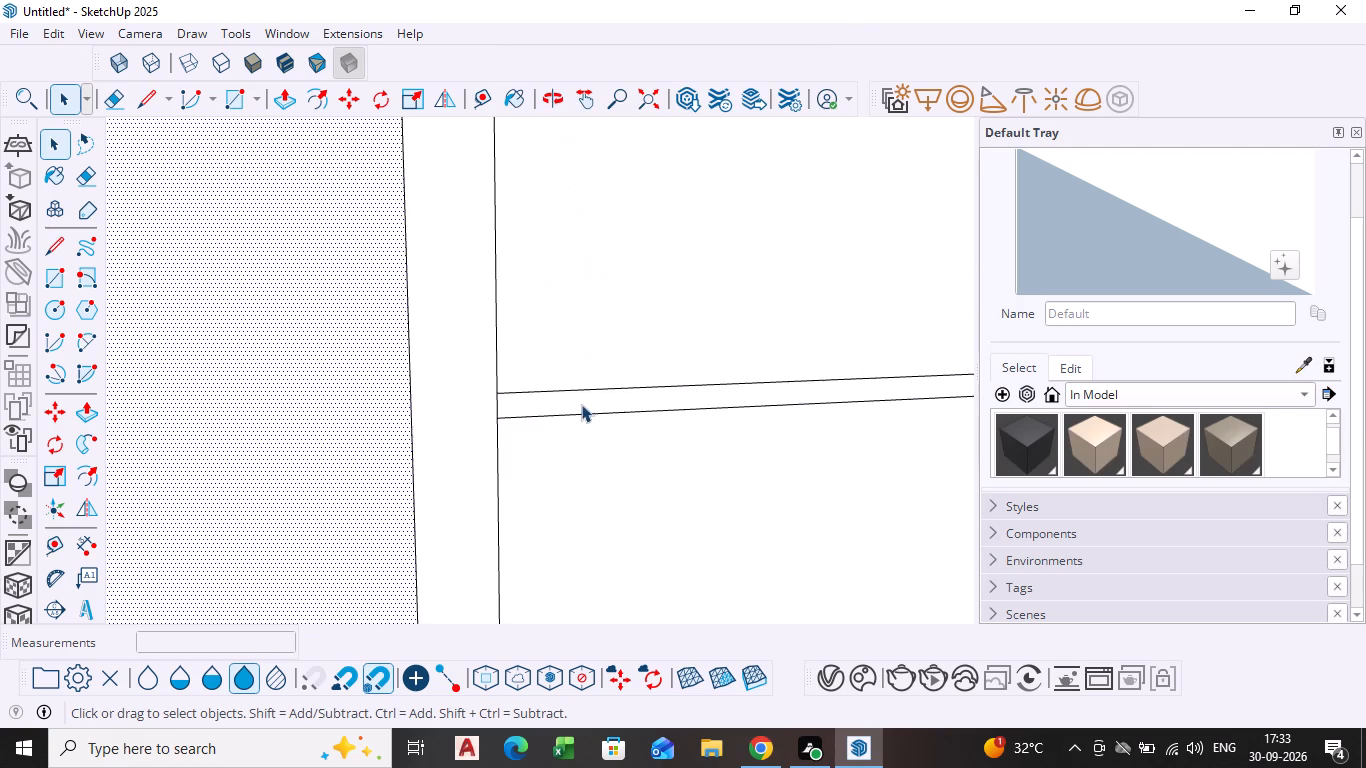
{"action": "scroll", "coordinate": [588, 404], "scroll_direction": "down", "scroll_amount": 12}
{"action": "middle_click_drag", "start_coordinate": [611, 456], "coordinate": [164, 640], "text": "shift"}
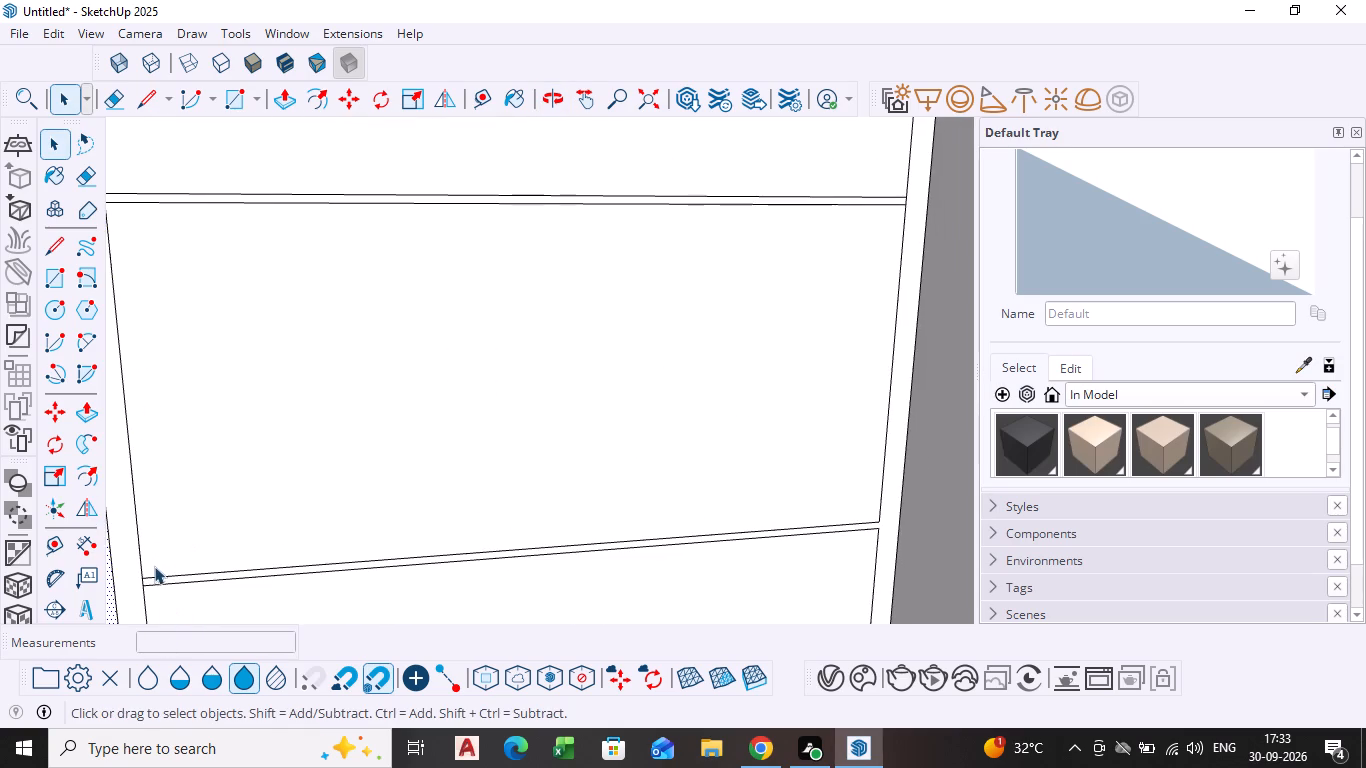
Delete the short vertical edge closing the left end of the right panel's lowest divider line pair.
{"action": "scroll", "coordinate": [152, 568], "scroll_direction": "up", "scroll_amount": 3}
{"action": "left_click", "coordinate": [138, 585]}
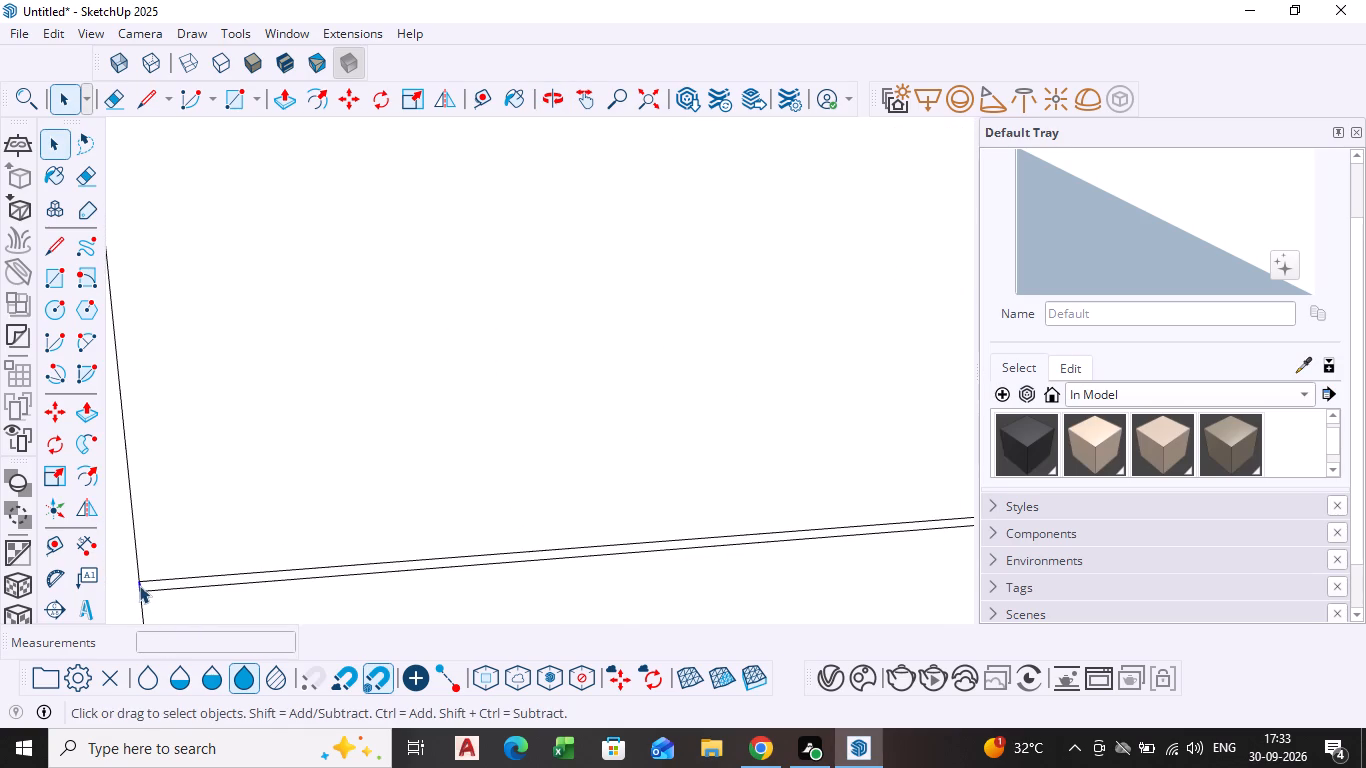
{"action": "key", "text": "Delete"}
Delete the two overshooting stubs and the short closing edge at the left end of the right panel's second divider from the bottom.
{"action": "scroll", "coordinate": [263, 508], "scroll_direction": "down", "scroll_amount": 12}
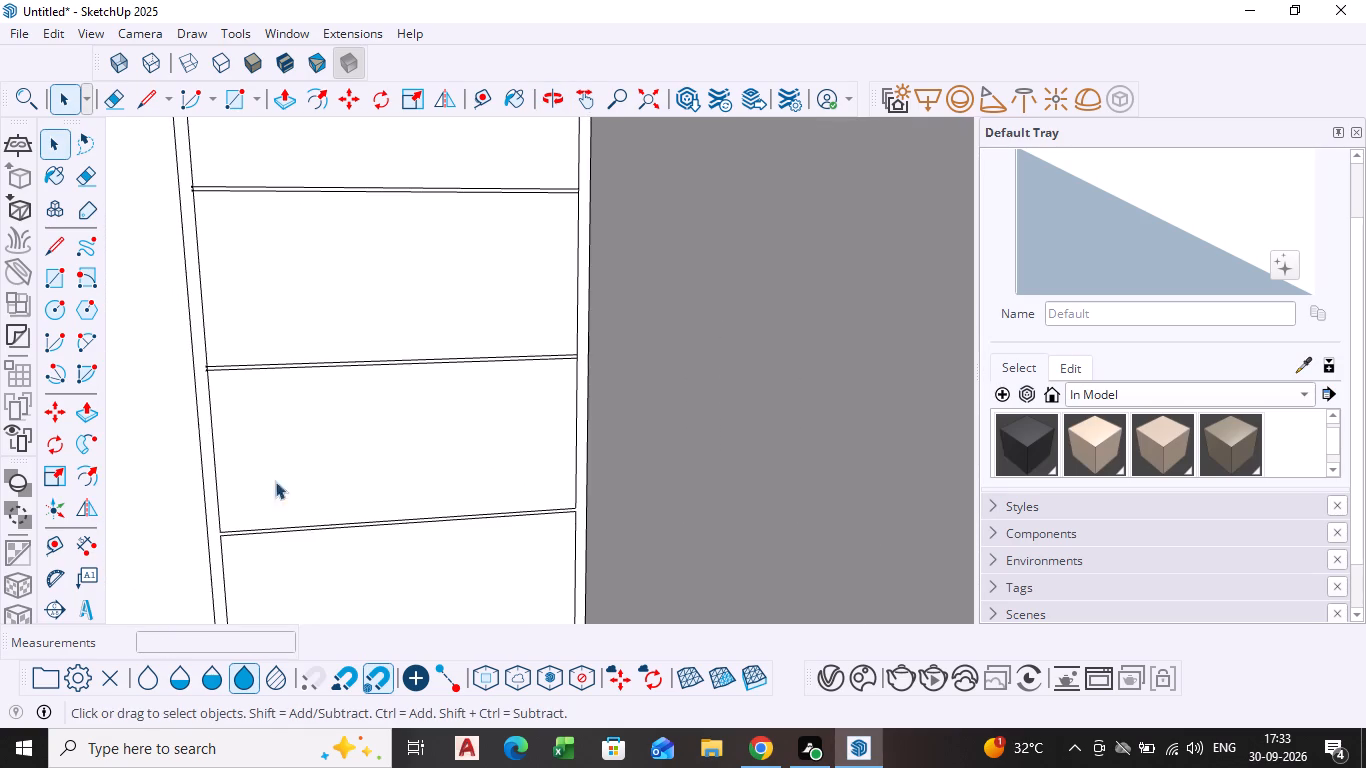
{"action": "scroll", "coordinate": [314, 446], "scroll_direction": "down", "scroll_amount": 4}
{"action": "middle_click_drag", "start_coordinate": [315, 392], "coordinate": [353, 435], "text": "shift"}
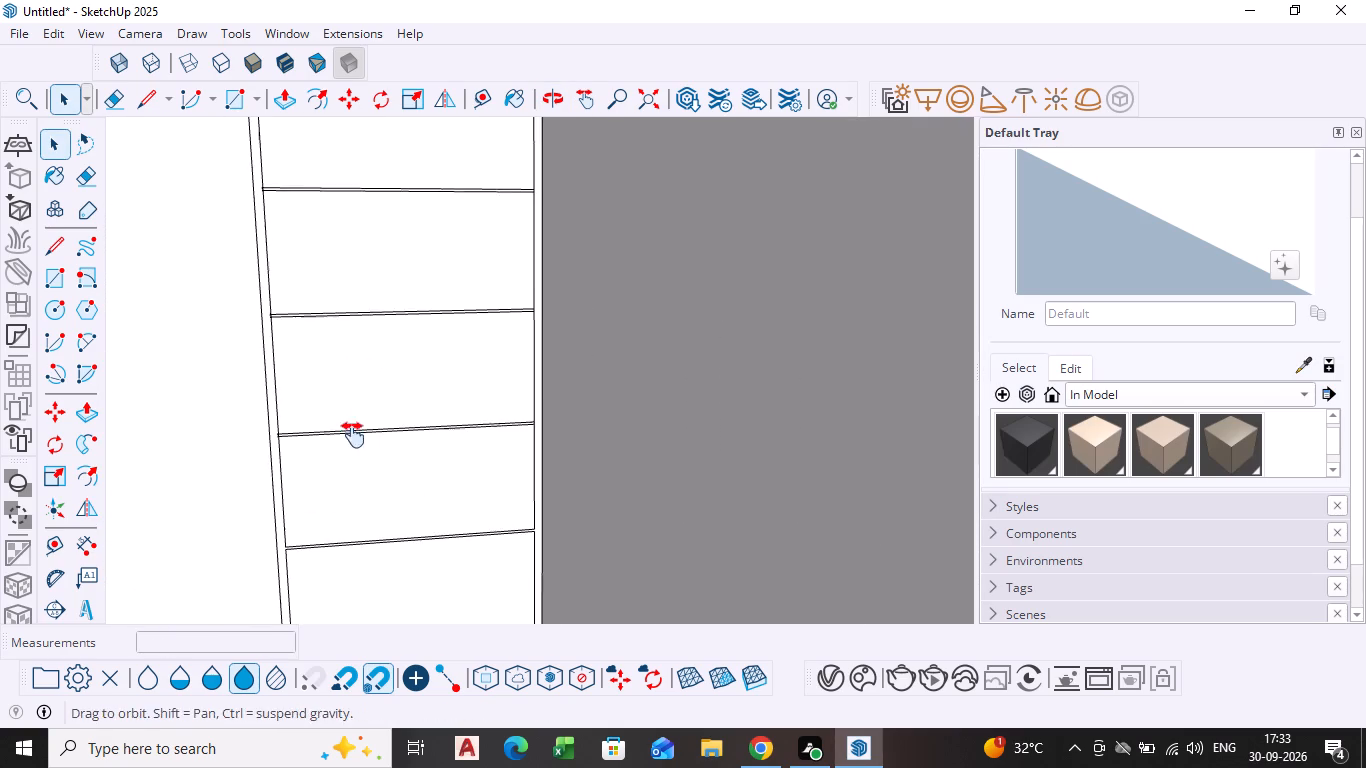
{"action": "middle_click_drag", "start_coordinate": [353, 435], "coordinate": [353, 437], "text": "shift"}
{"action": "scroll", "coordinate": [270, 408], "scroll_direction": "up", "scroll_amount": 20}
{"action": "scroll", "coordinate": [270, 408], "scroll_direction": "up", "scroll_amount": 2}
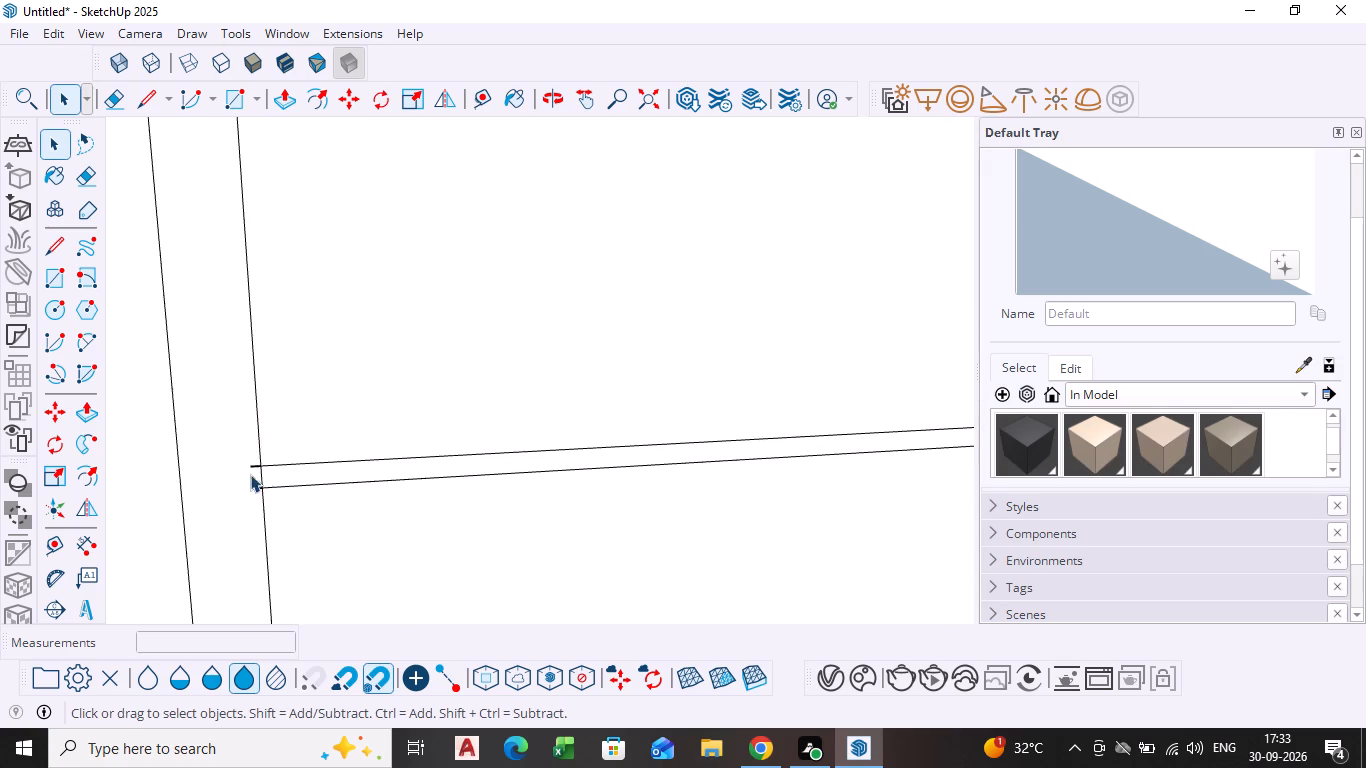
{"action": "left_click", "coordinate": [253, 465], "text": "shift"}
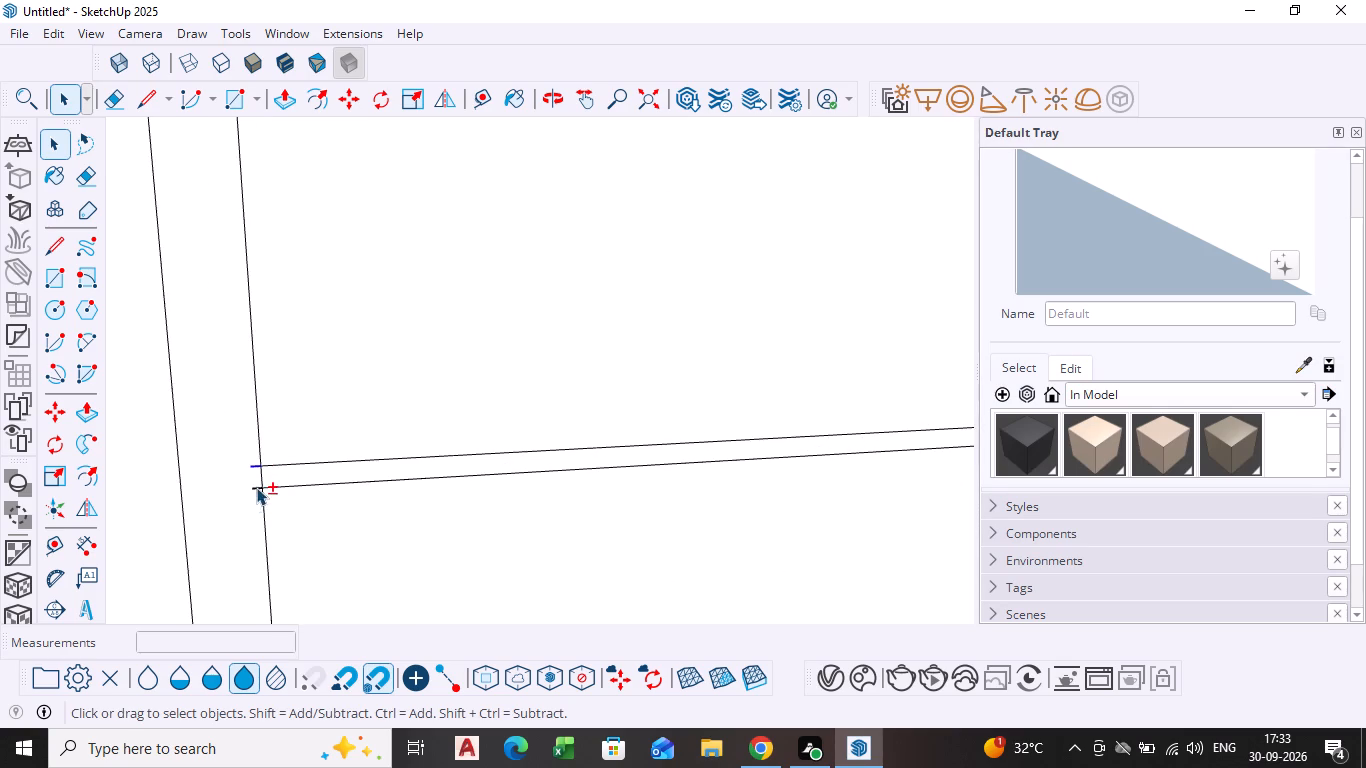
{"action": "left_click", "coordinate": [256, 487], "text": "shift"}
{"action": "left_click", "coordinate": [262, 473], "text": "shift"}
{"action": "key", "text": "Delete"}
Delete the short vertical edge closing the right end of the right panel's second divider from the bottom.
{"action": "scroll", "coordinate": [293, 451], "scroll_direction": "down", "scroll_amount": 10}
{"action": "middle_click_drag", "start_coordinate": [488, 507], "coordinate": [0, 477], "text": "shift"}
{"action": "scroll", "coordinate": [437, 507], "scroll_direction": "down", "scroll_amount": 1, "text": "shift"}
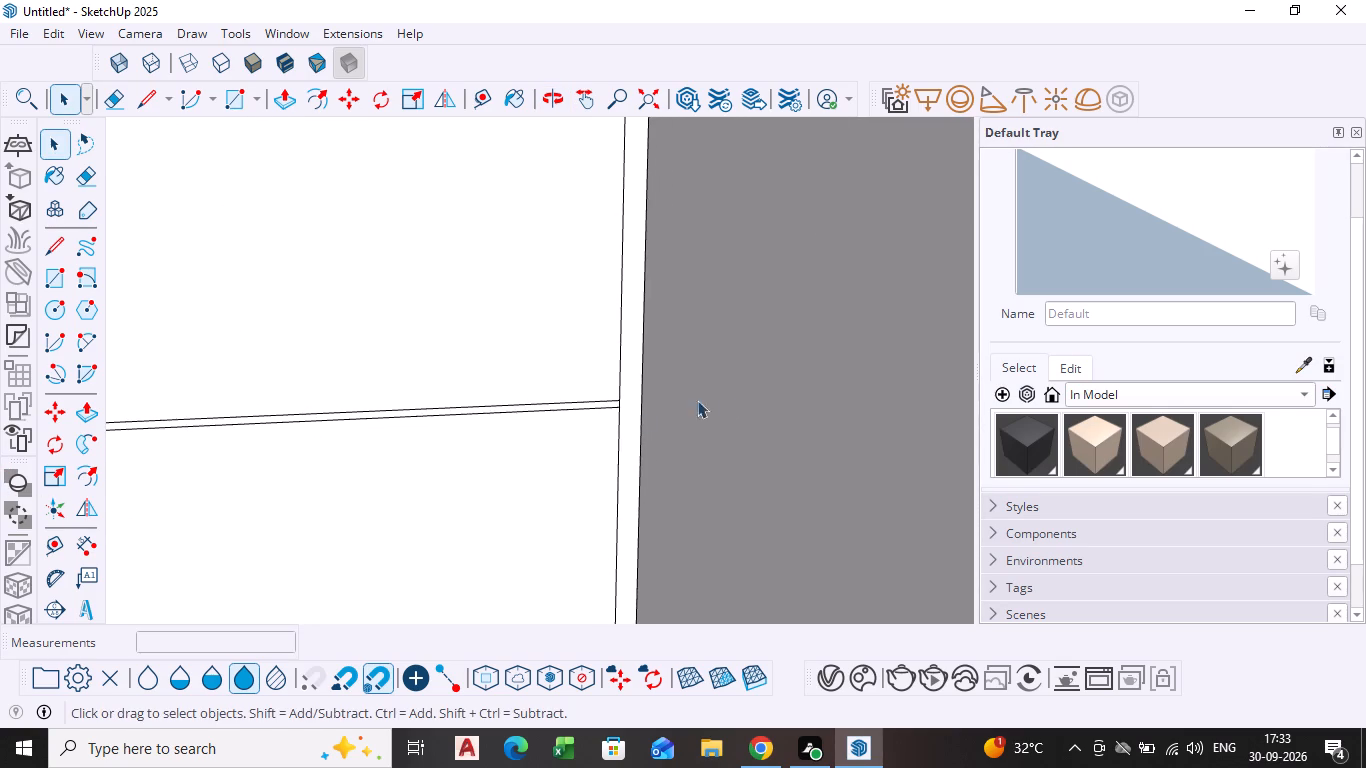
{"action": "scroll", "coordinate": [590, 413], "scroll_direction": "up", "scroll_amount": 9}
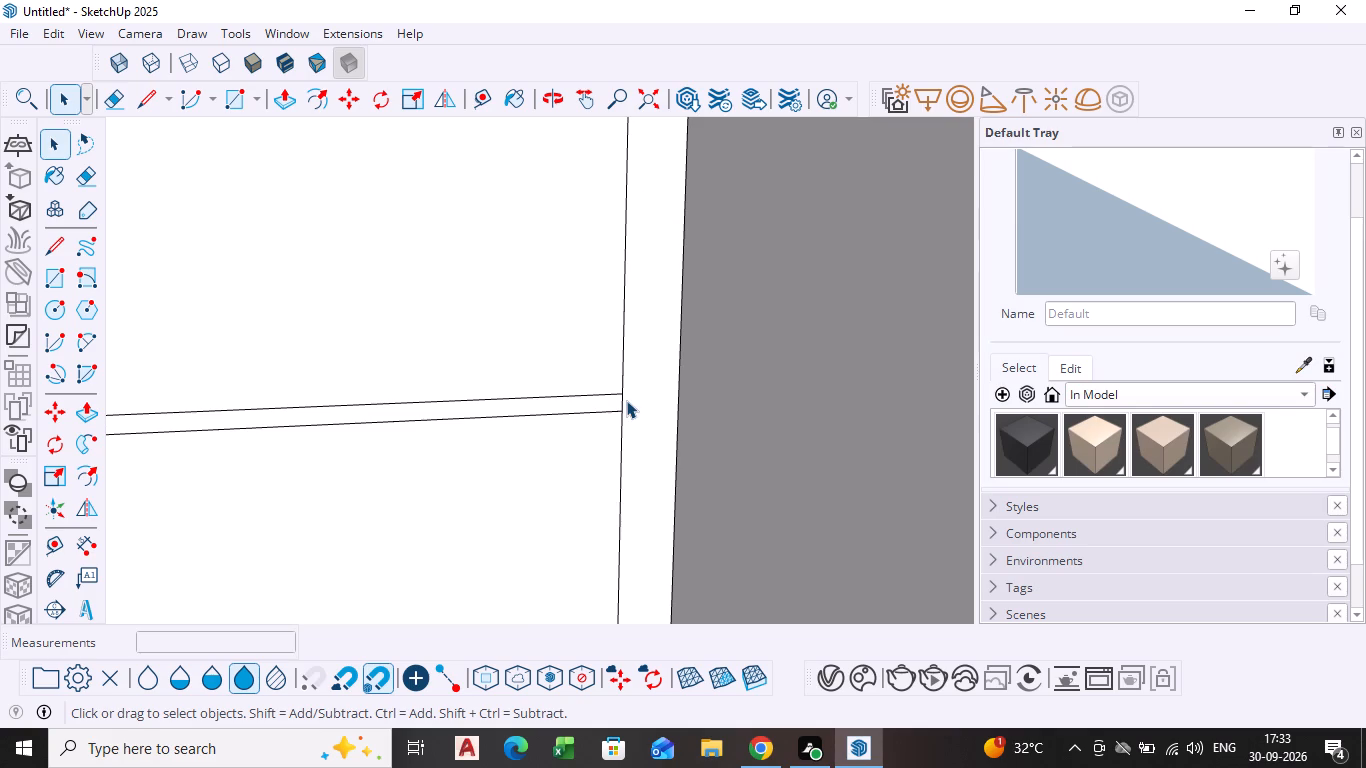
{"action": "left_click", "coordinate": [621, 401]}
{"action": "key", "text": "Delete"}
Delete the two overshooting stubs and the short closing edge at the left end of the right panel's third divider from the bottom.
{"action": "scroll", "coordinate": [581, 376], "scroll_direction": "down", "scroll_amount": 19}
{"action": "middle_click_drag", "start_coordinate": [437, 374], "coordinate": [741, 487], "text": "shift"}
{"action": "scroll", "coordinate": [731, 478], "scroll_direction": "down", "scroll_amount": 1, "text": "shift"}
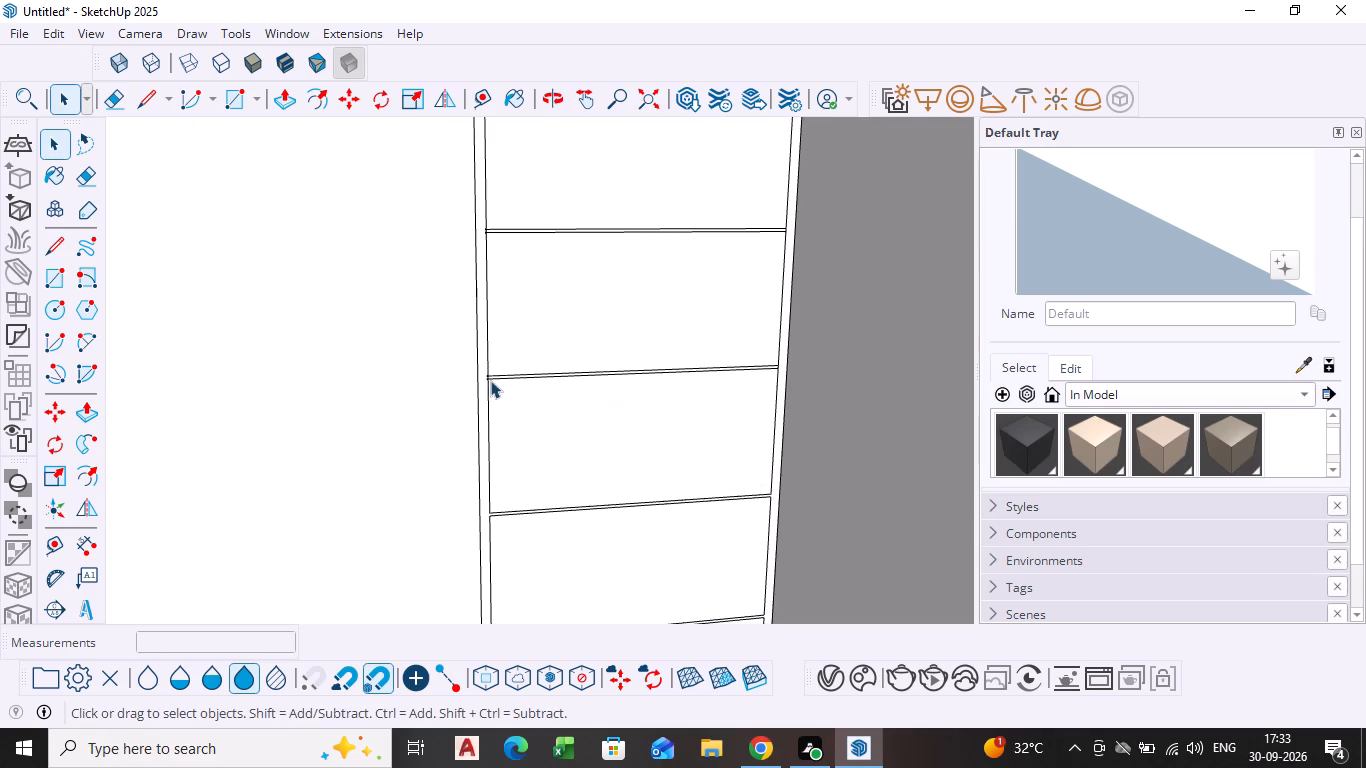
{"action": "scroll", "coordinate": [480, 366], "scroll_direction": "up", "scroll_amount": 20}
{"action": "scroll", "coordinate": [480, 366], "scroll_direction": "up", "scroll_amount": 3}
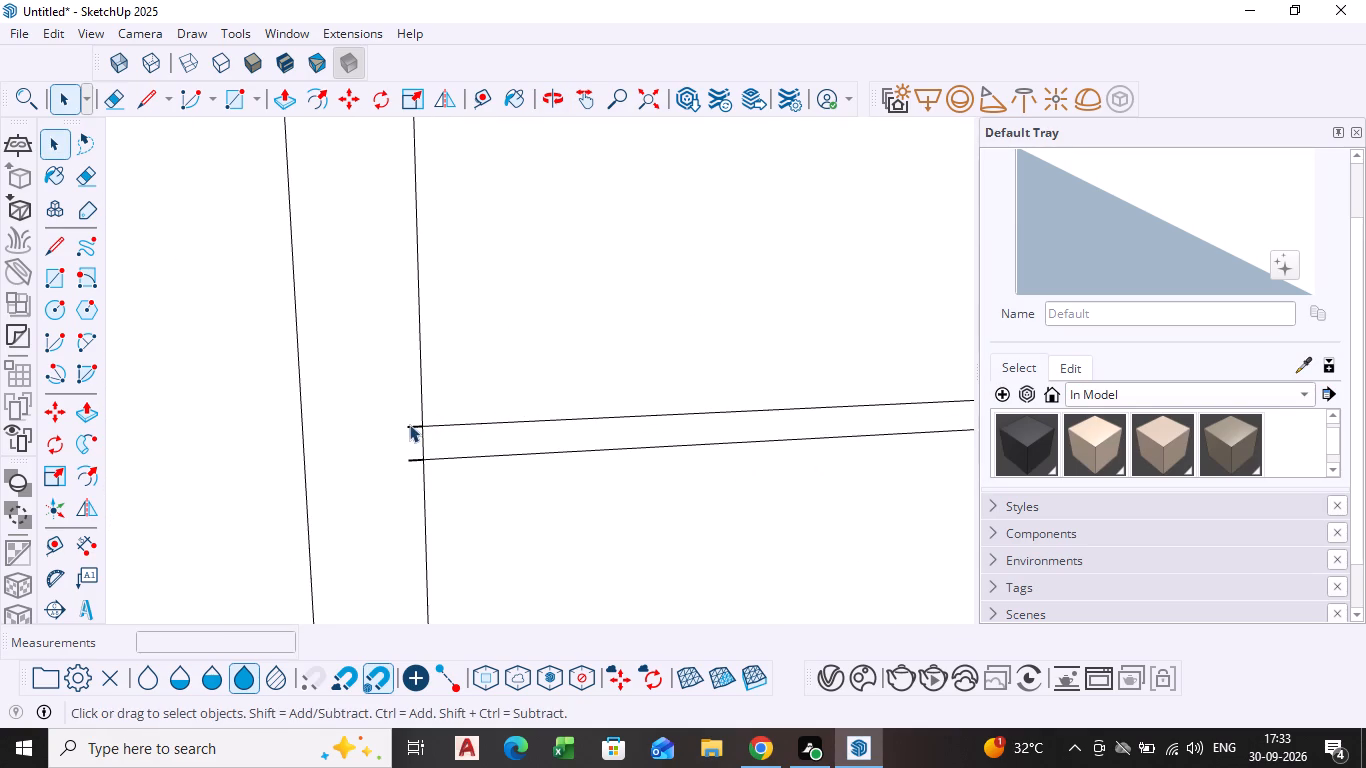
{"action": "left_click", "coordinate": [409, 424]}
{"action": "key", "text": "Delete"}
{"action": "left_click", "coordinate": [412, 463]}
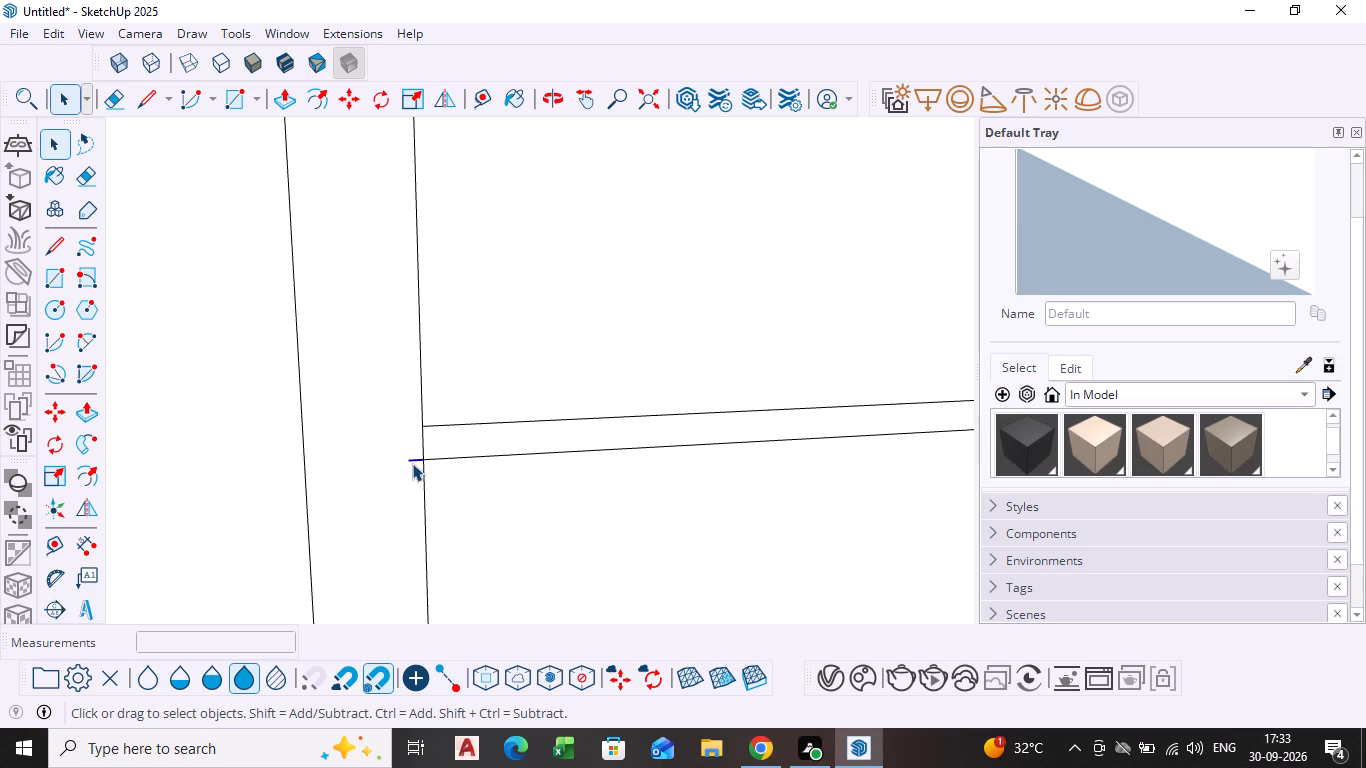
{"action": "key", "text": "Delete"}
{"action": "left_click", "coordinate": [424, 447]}
{"action": "key", "text": "Delete"}
Delete the short vertical edge closing the right end of the right panel's third divider from the bottom.
{"action": "scroll", "coordinate": [448, 485], "scroll_direction": "down", "scroll_amount": 17}
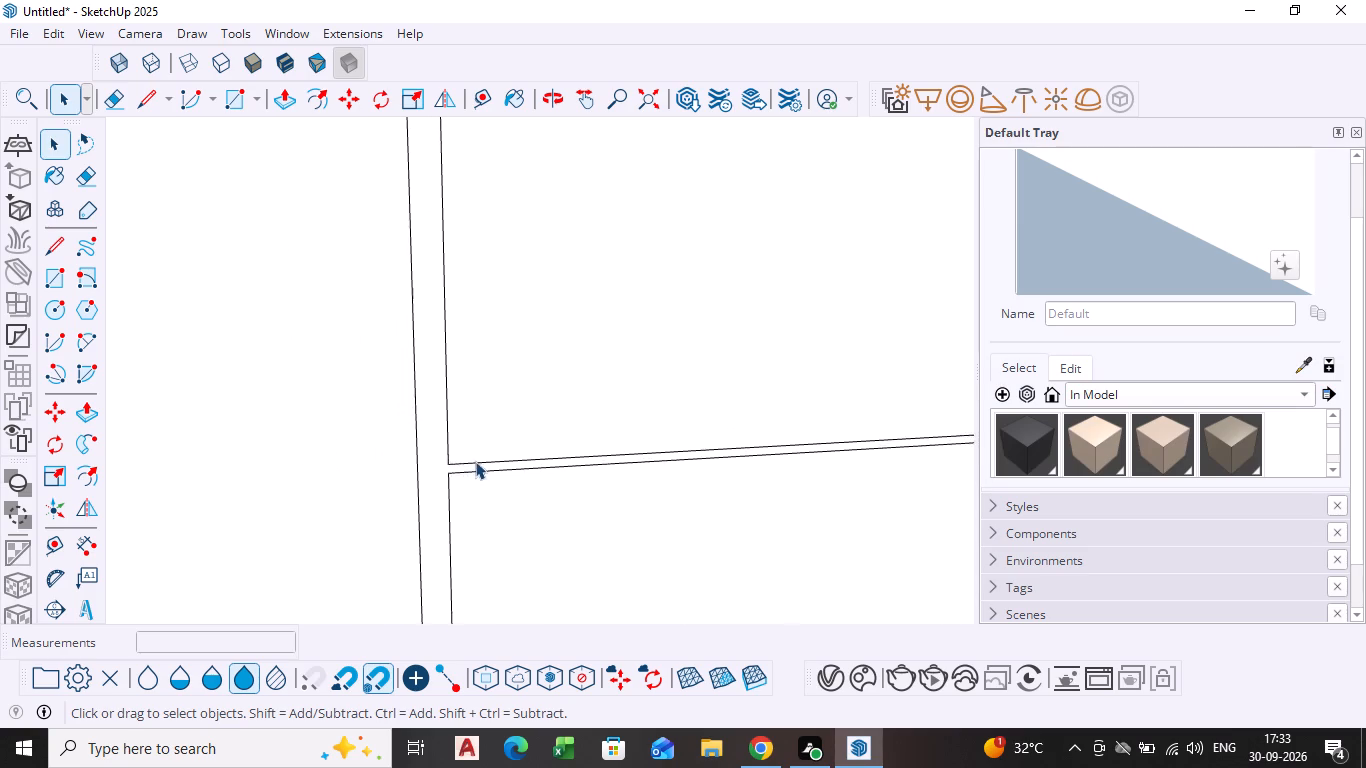
{"action": "scroll", "coordinate": [475, 461], "scroll_direction": "down", "scroll_amount": 1}
{"action": "middle_click_drag", "start_coordinate": [513, 452], "coordinate": [49, 391], "text": "shift"}
{"action": "scroll", "coordinate": [619, 381], "scroll_direction": "up", "scroll_amount": 10}
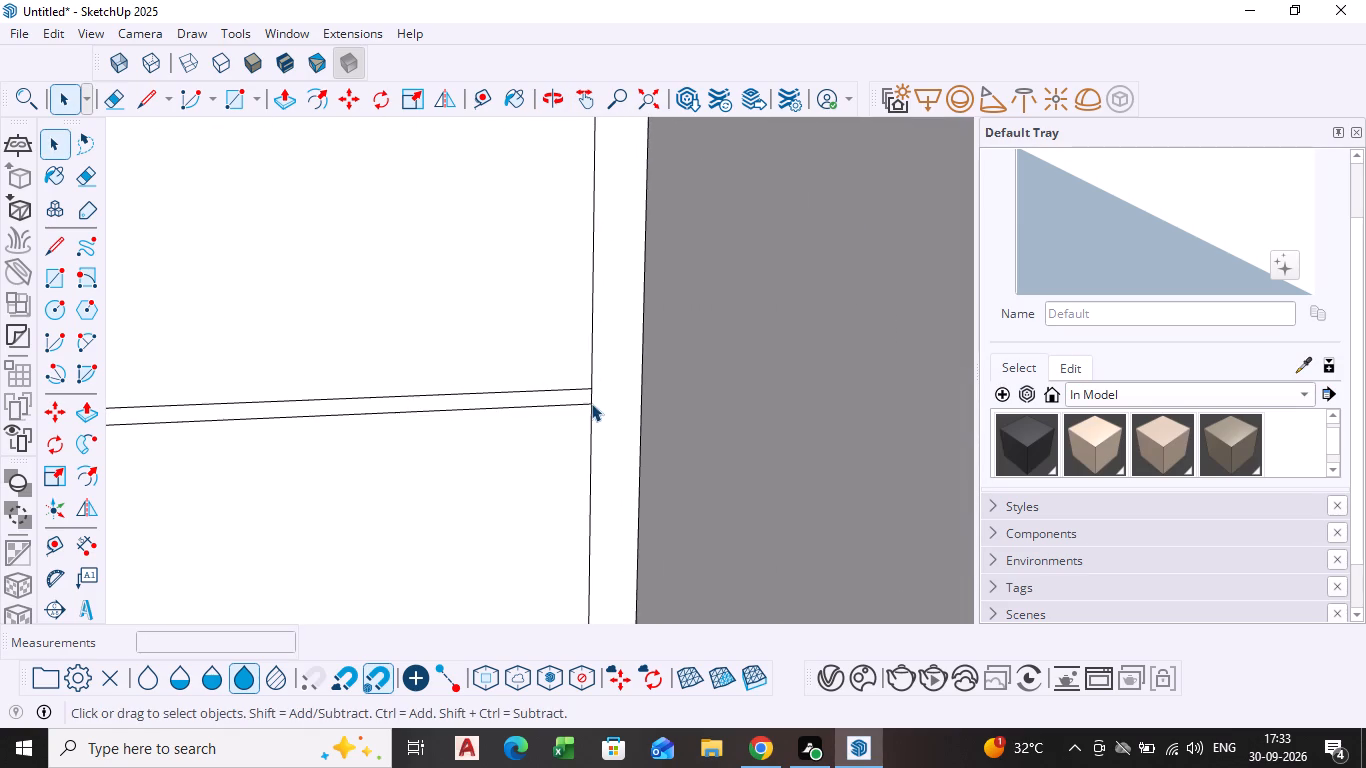
{"action": "scroll", "coordinate": [589, 403], "scroll_direction": "up", "scroll_amount": 6}
{"action": "left_click", "coordinate": [595, 390]}
{"action": "key", "text": "Delete"}
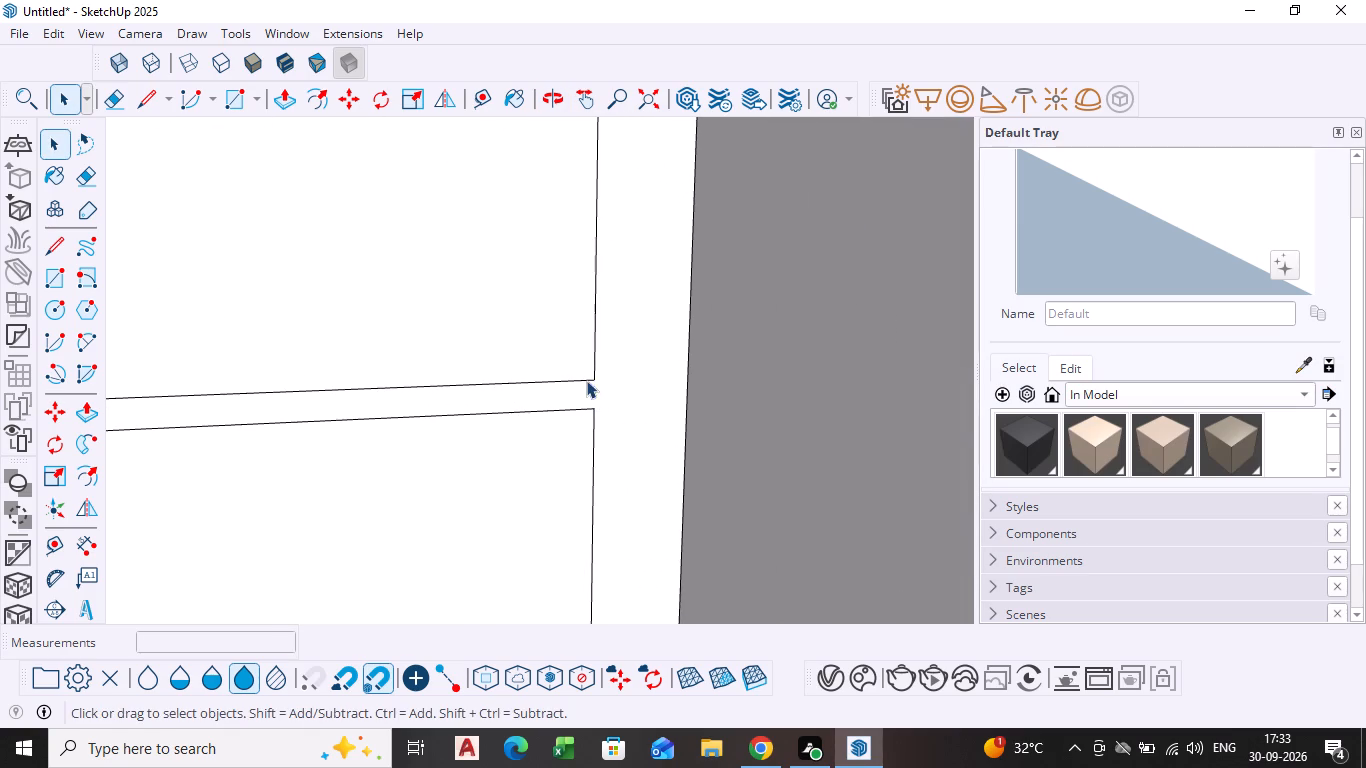
Delete the two overshooting stubs and the short closing edge at the left end of the right panel's topmost divider.
{"action": "scroll", "coordinate": [461, 391], "scroll_direction": "down", "scroll_amount": 11}
{"action": "scroll", "coordinate": [286, 387], "scroll_direction": "down", "scroll_amount": 6}
{"action": "middle_click_drag", "start_coordinate": [304, 378], "coordinate": [925, 575], "text": "shift"}
{"action": "scroll", "coordinate": [290, 273], "scroll_direction": "up", "scroll_amount": 17}
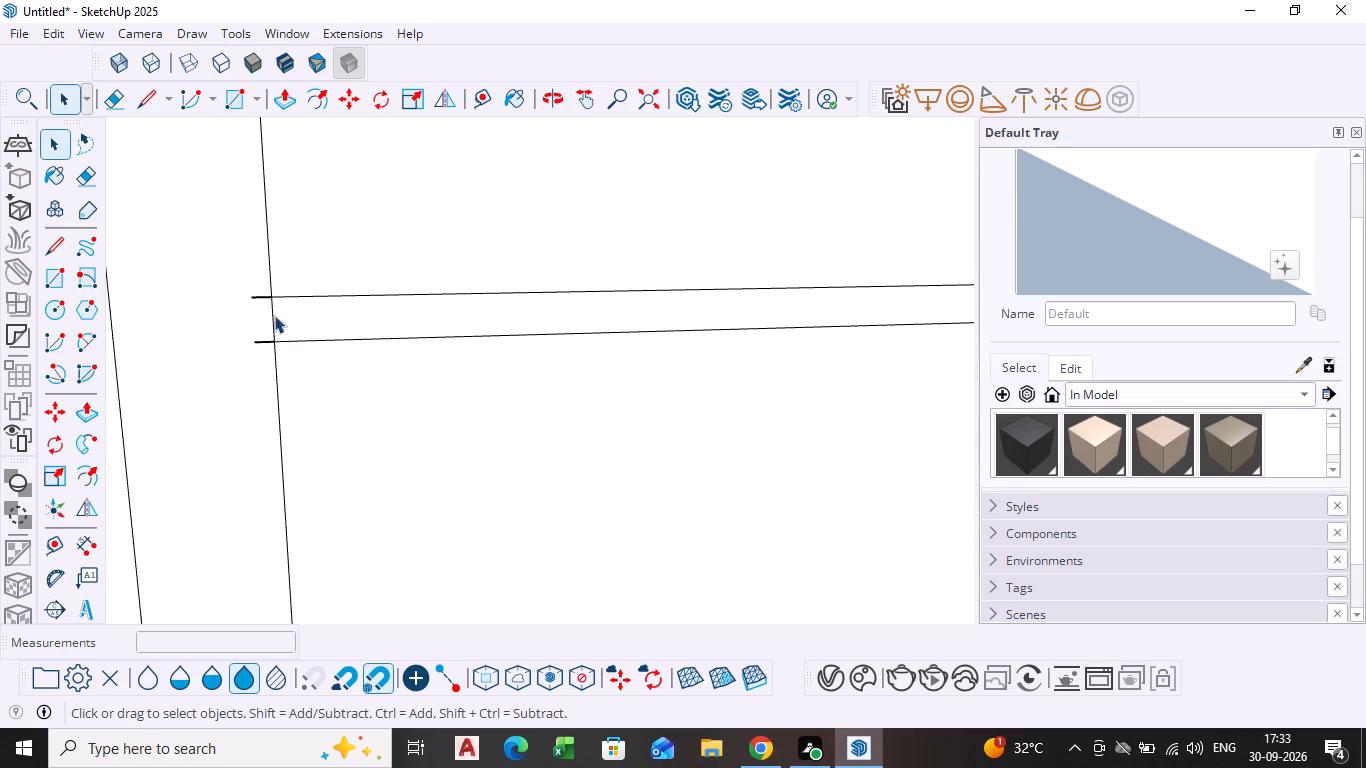
{"action": "left_click", "coordinate": [261, 296]}
{"action": "key", "text": "Delete"}
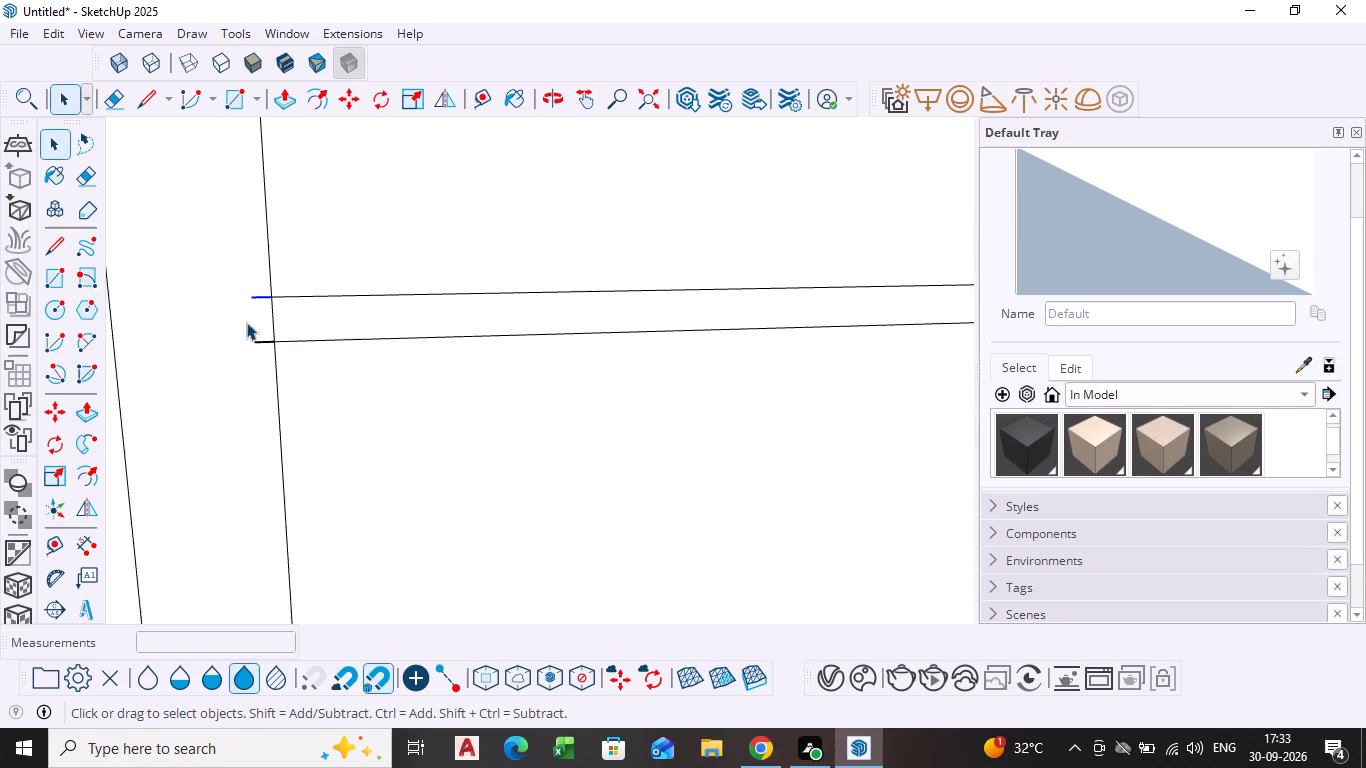
{"action": "left_click", "coordinate": [260, 342]}
{"action": "key", "text": "Delete"}
{"action": "left_click", "coordinate": [274, 319]}
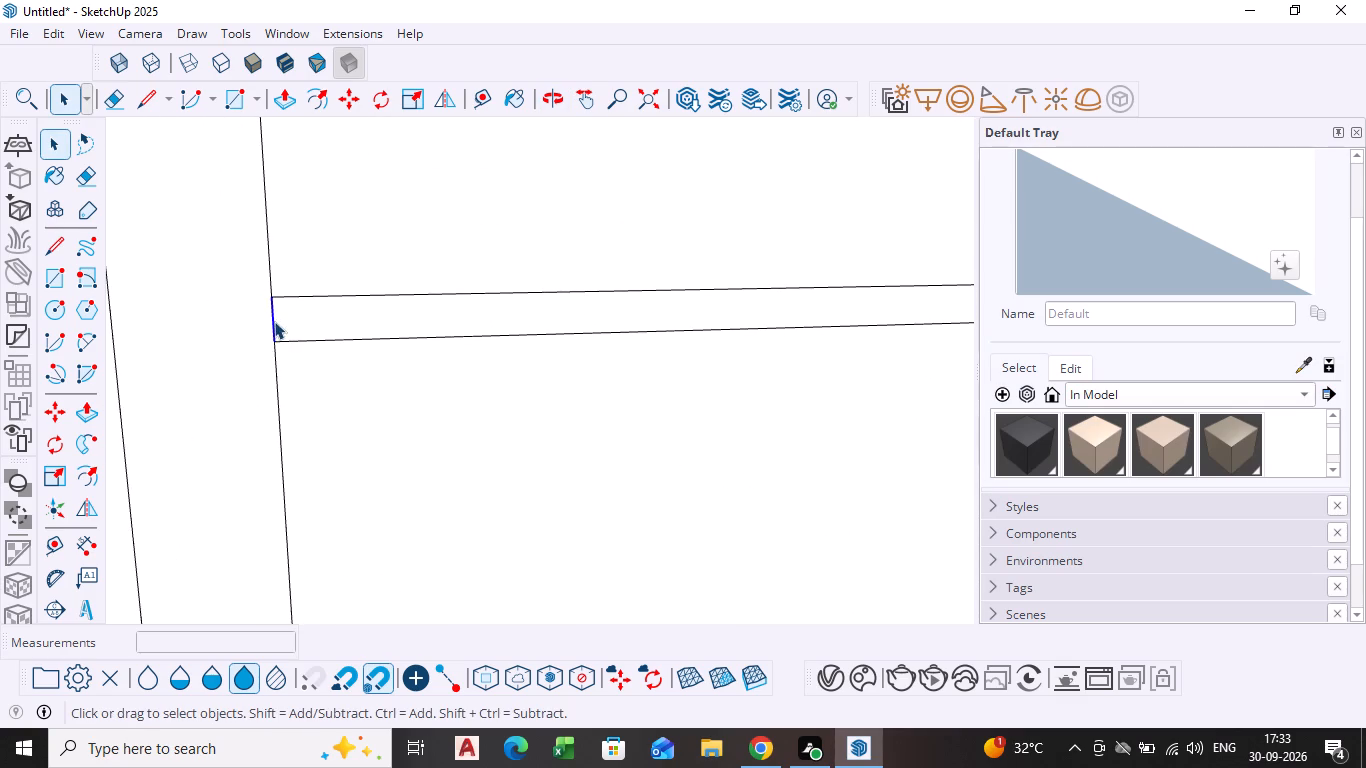
{"action": "key", "text": "Delete"}
Delete the short vertical edge closing the right end of the right panel's topmost divider.
{"action": "scroll", "coordinate": [311, 365], "scroll_direction": "down", "scroll_amount": 20}
{"action": "scroll", "coordinate": [311, 365], "scroll_direction": "down", "scroll_amount": 5}
{"action": "scroll", "coordinate": [398, 343], "scroll_direction": "down", "scroll_amount": 1, "text": "shift"}
{"action": "middle_click_drag", "start_coordinate": [398, 344], "coordinate": [145, 367], "text": "shift"}
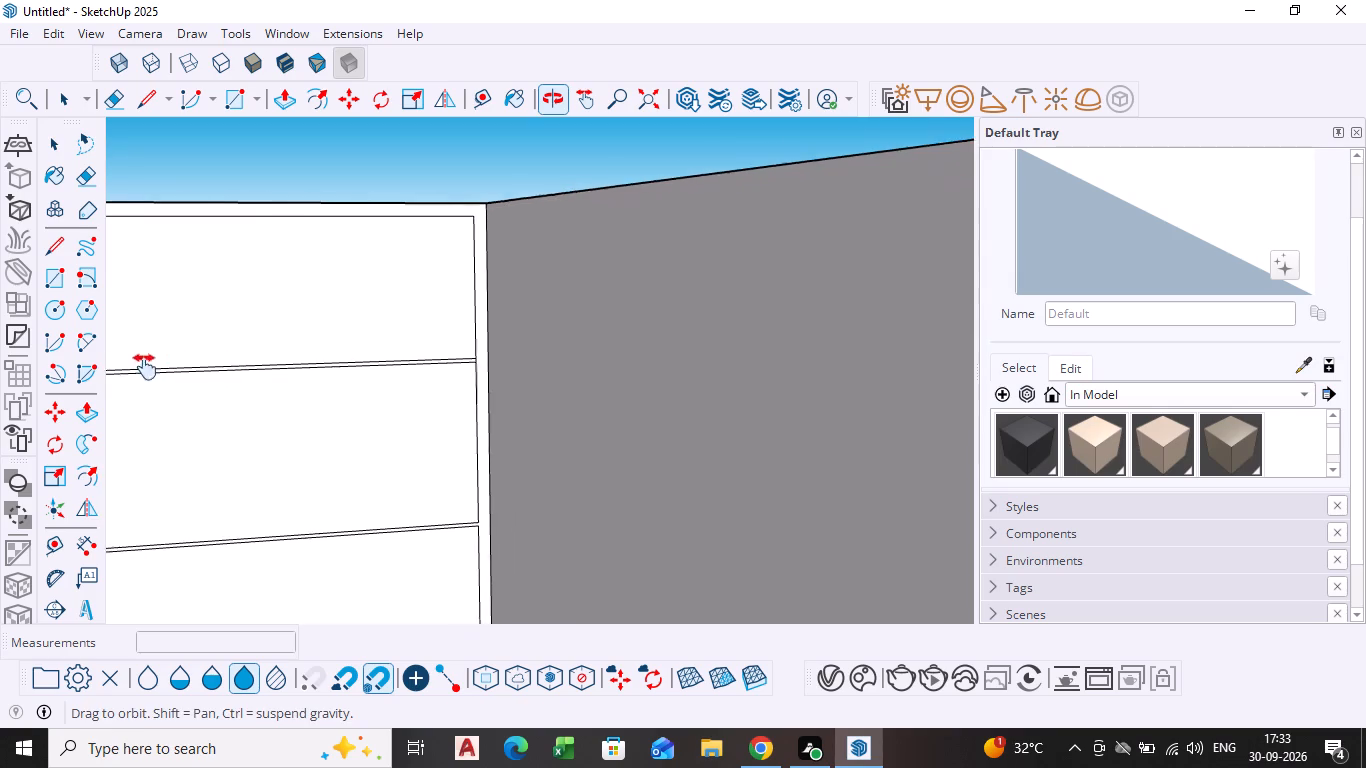
{"action": "middle_click_drag", "start_coordinate": [145, 367], "coordinate": [146, 364], "text": "shift"}
{"action": "scroll", "coordinate": [472, 347], "scroll_direction": "up", "scroll_amount": 16}
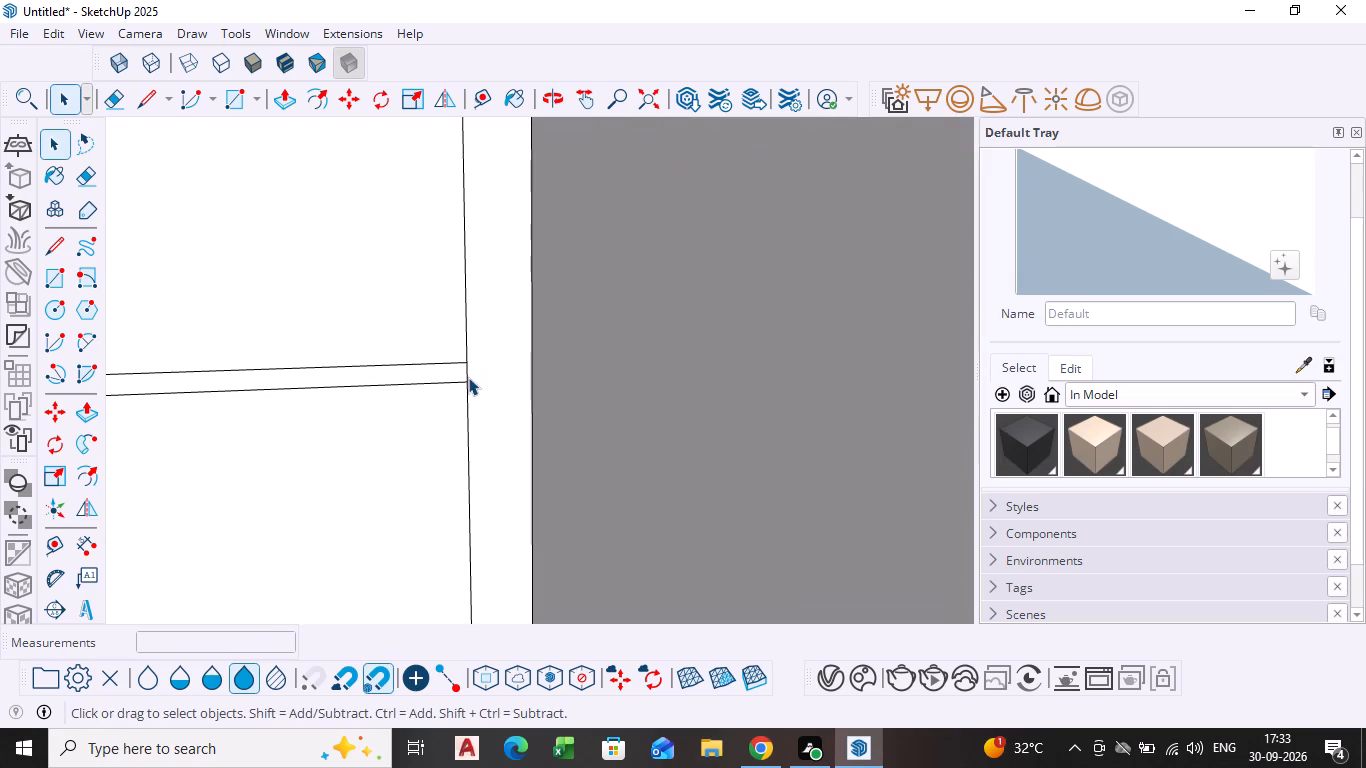
{"action": "left_click", "coordinate": [468, 377]}
{"action": "key", "text": "Delete"}
Draw a shallow rectangle along the back wall's top edge, spanning from the left panel's outer border to the right panel's.
{"action": "scroll", "coordinate": [419, 405], "scroll_direction": "down", "scroll_amount": 13}
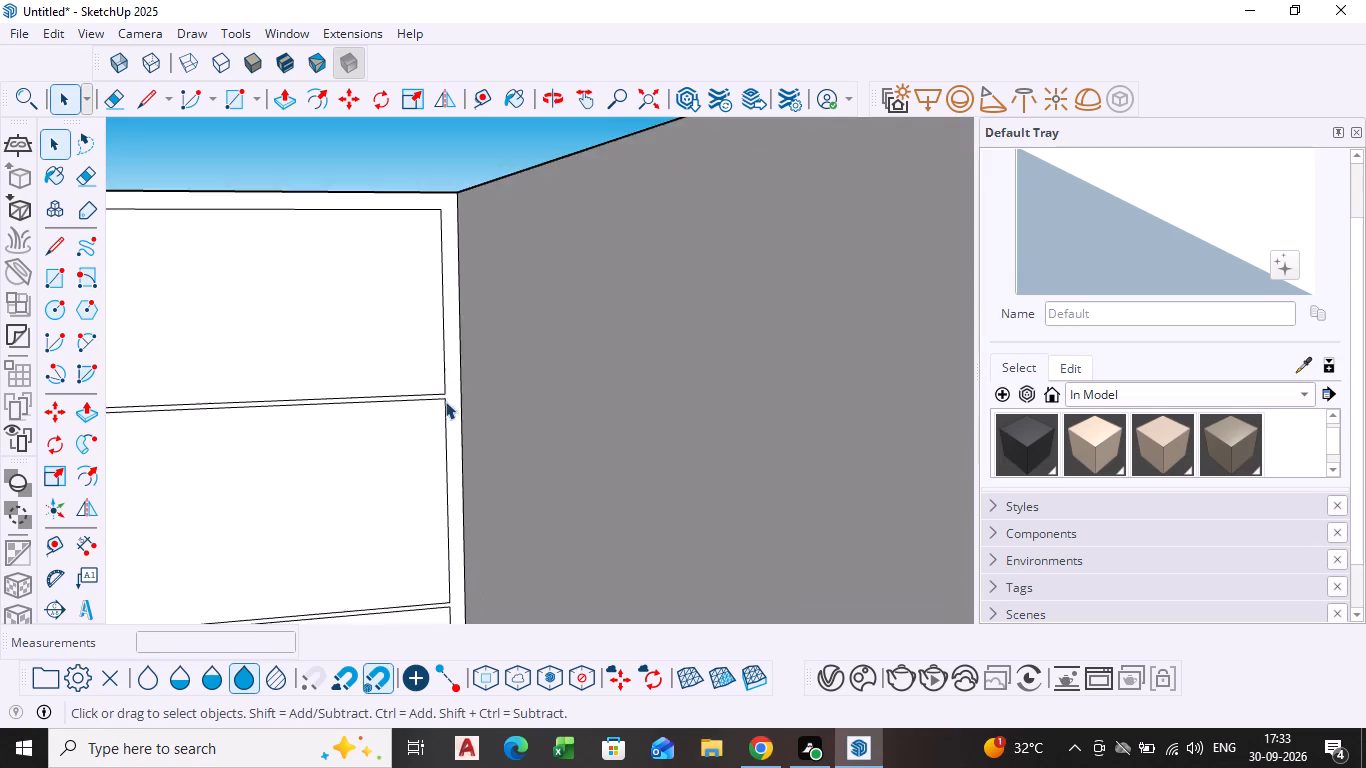
{"action": "scroll", "coordinate": [445, 401], "scroll_direction": "down", "scroll_amount": 14}
{"action": "middle_click_drag", "start_coordinate": [410, 419], "coordinate": [1068, 231], "text": "shift"}
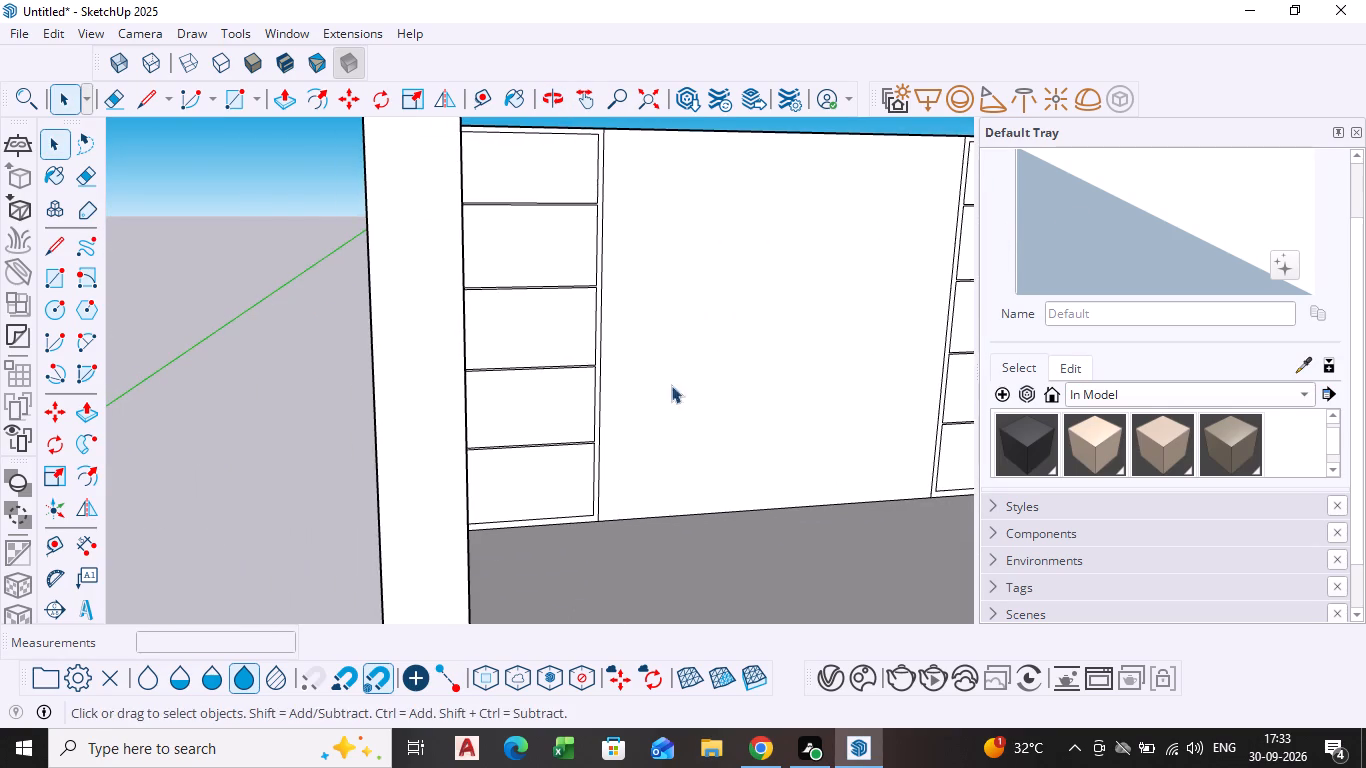
{"action": "middle_click_drag", "start_coordinate": [626, 415], "coordinate": [519, 409]}
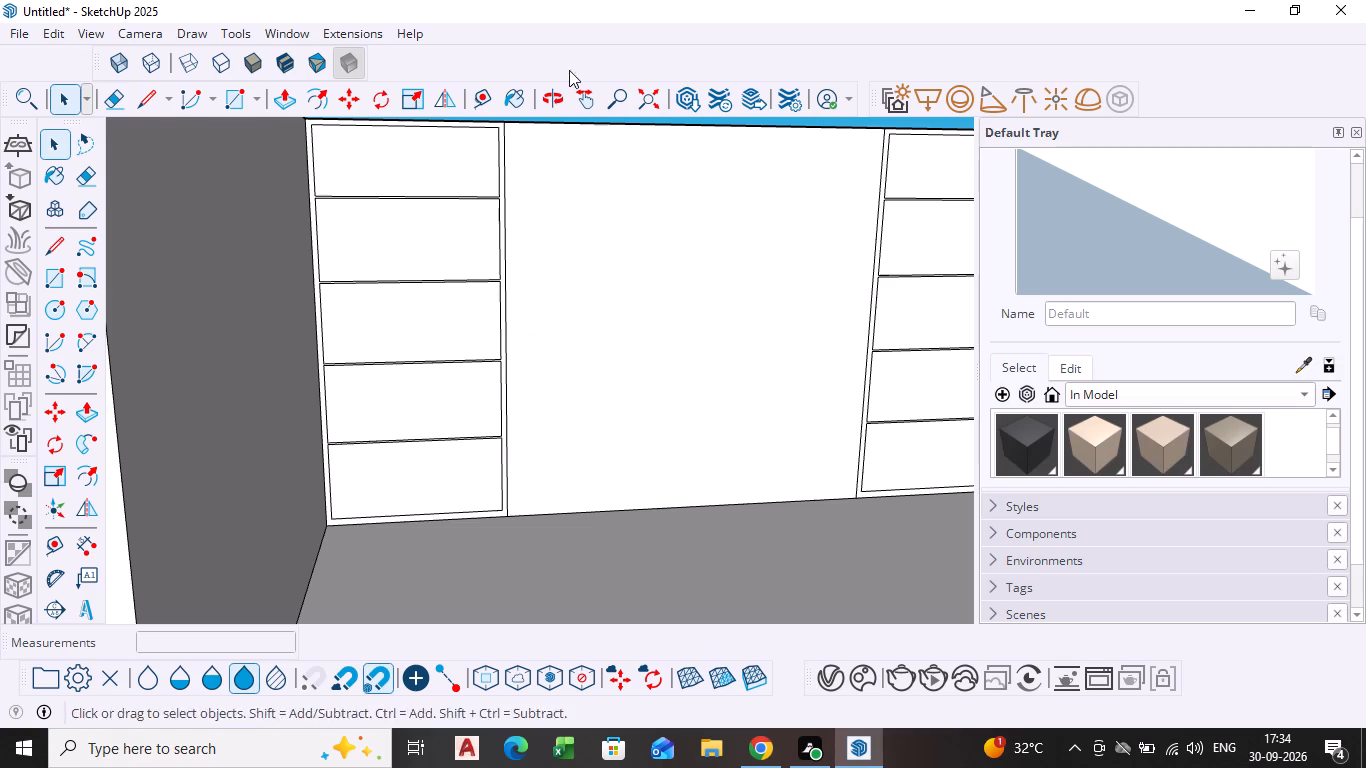
{"action": "left_click", "coordinate": [56, 281]}
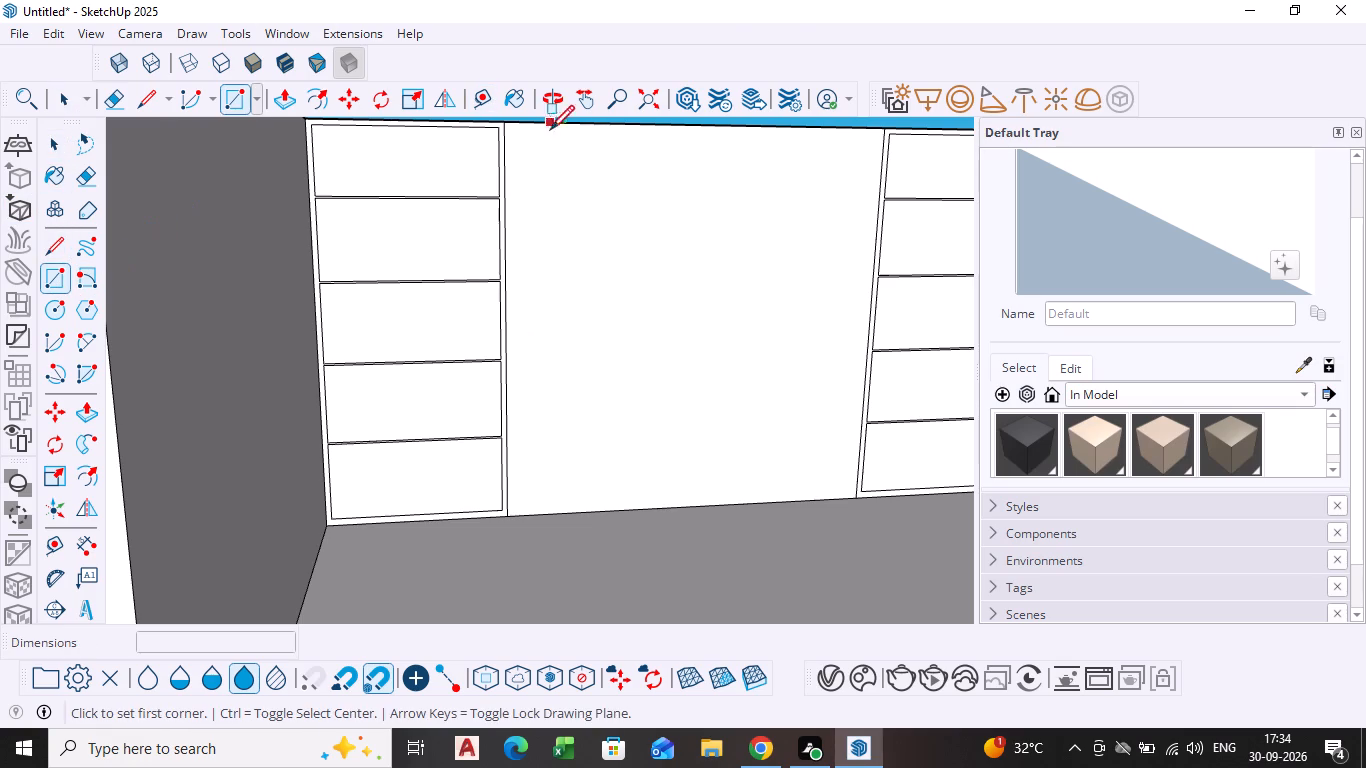
{"action": "middle_click_drag", "start_coordinate": [574, 204], "coordinate": [422, 266], "text": "shift"}
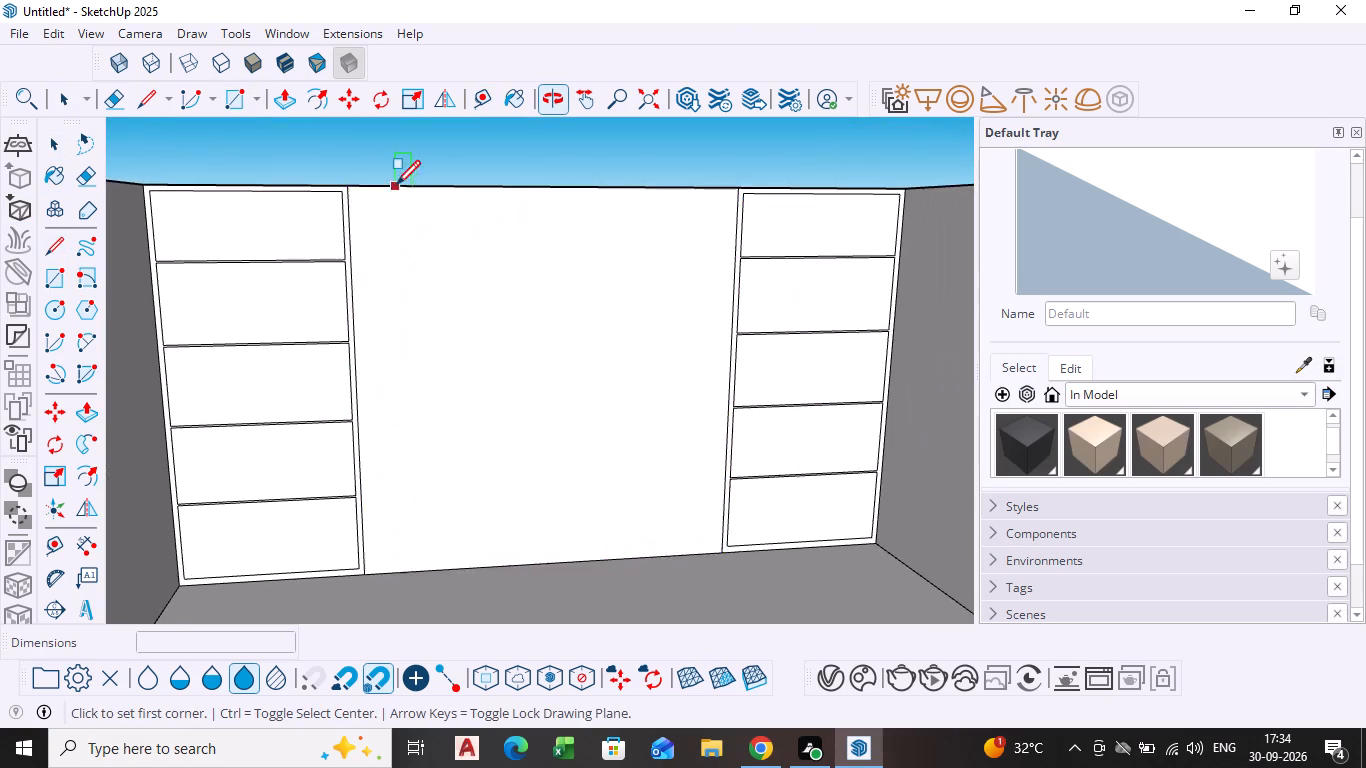
{"action": "scroll", "coordinate": [390, 184], "scroll_direction": "up", "scroll_amount": 5}
{"action": "scroll", "coordinate": [268, 222], "scroll_direction": "up", "scroll_amount": 3}
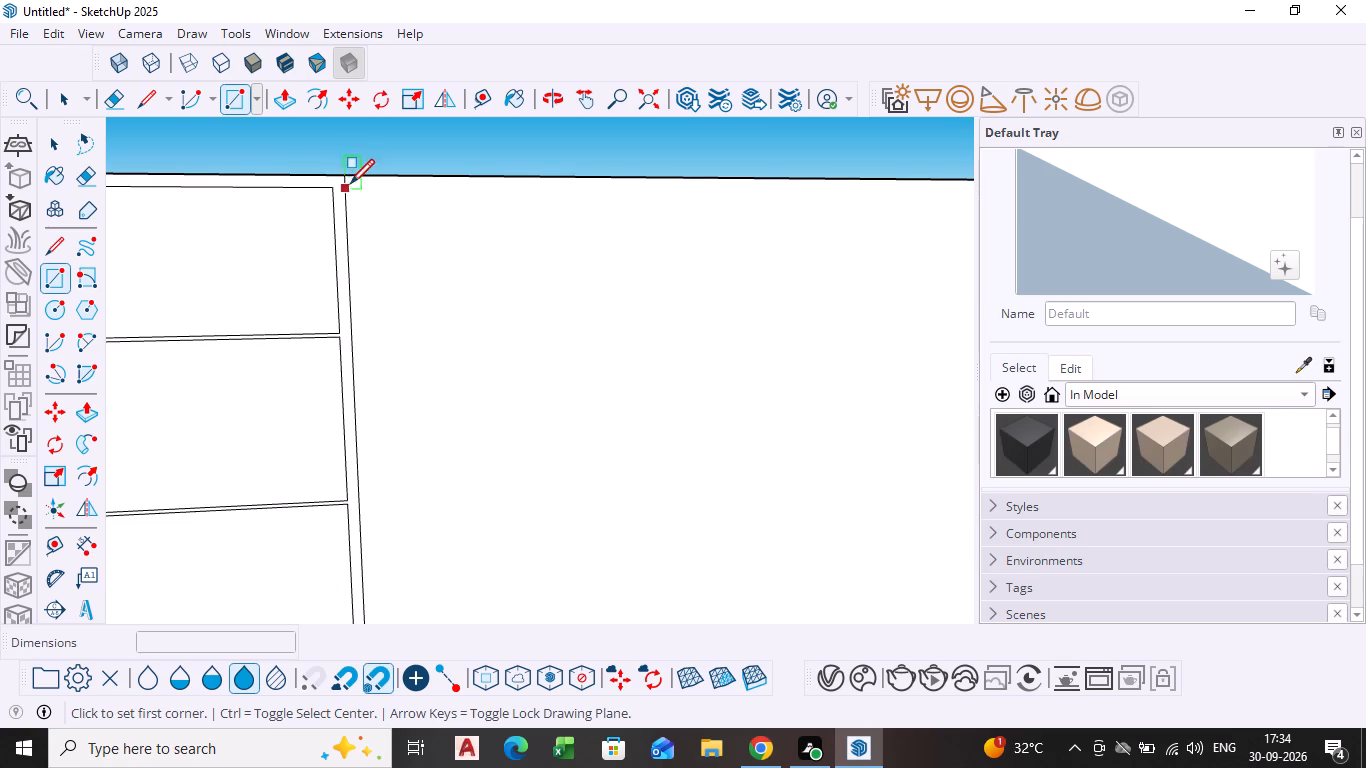
{"action": "left_click", "coordinate": [345, 182]}
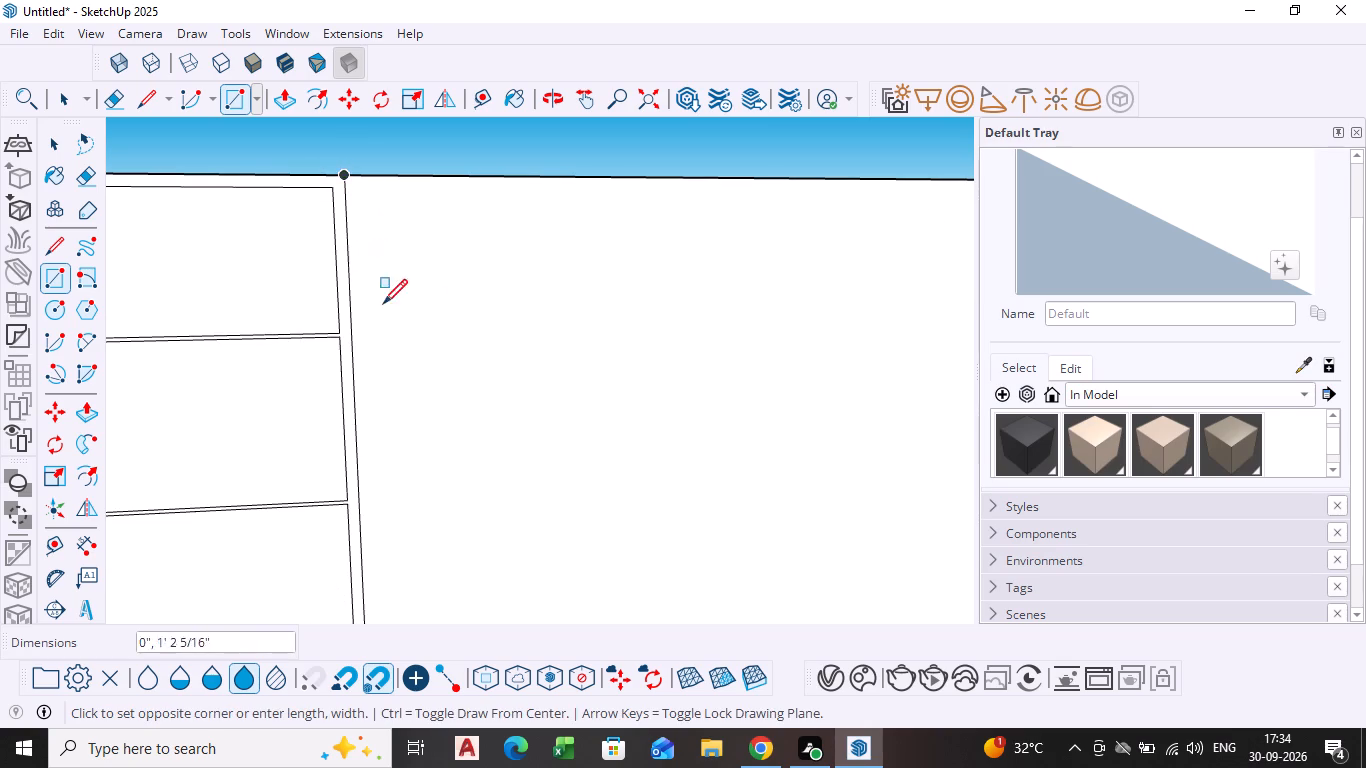
{"action": "scroll", "coordinate": [714, 314], "scroll_direction": "down", "scroll_amount": 5}
{"action": "middle_click_drag", "start_coordinate": [713, 314], "coordinate": [363, 314], "text": "shift"}
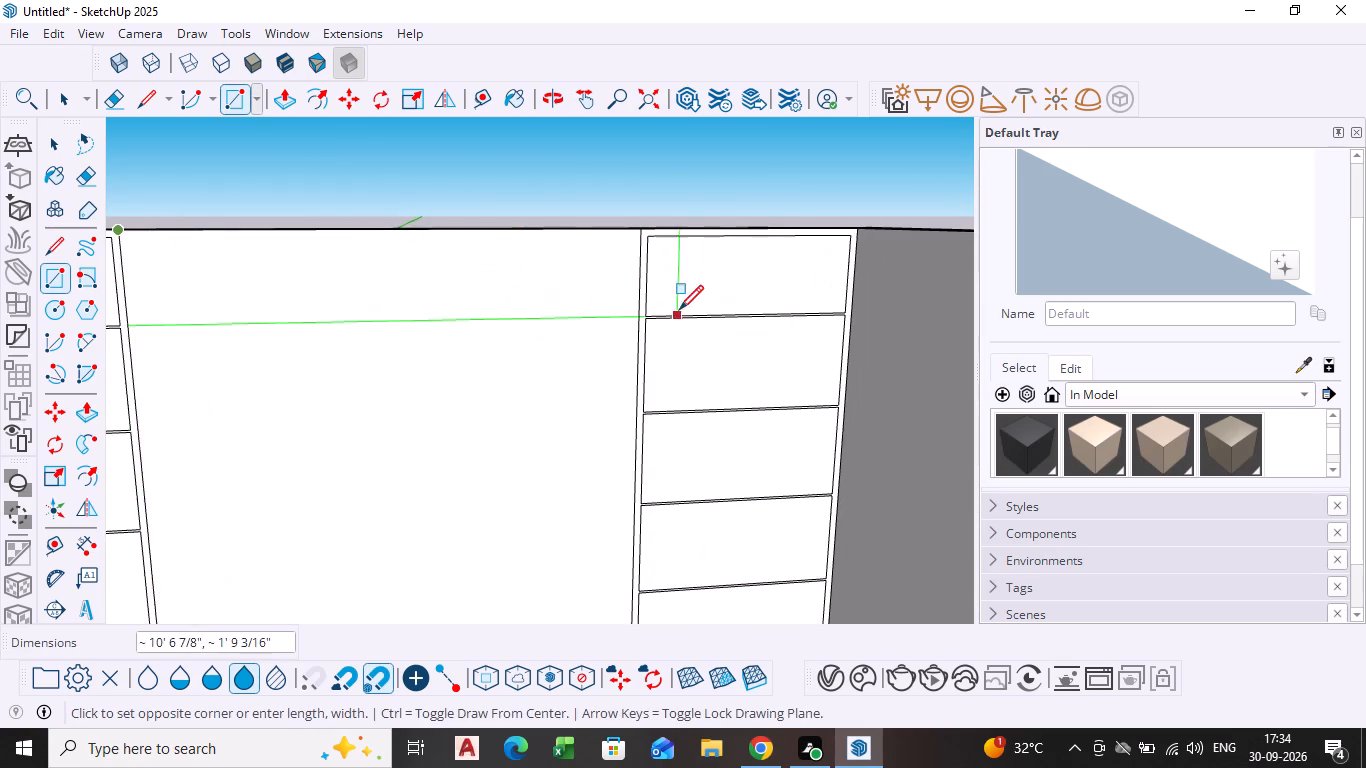
{"action": "scroll", "coordinate": [632, 300], "scroll_direction": "up", "scroll_amount": 5}
{"action": "left_click", "coordinate": [643, 297]}
{"action": "key", "text": "space"}
{"action": "scroll", "coordinate": [608, 311], "scroll_direction": "down", "scroll_amount": 6}
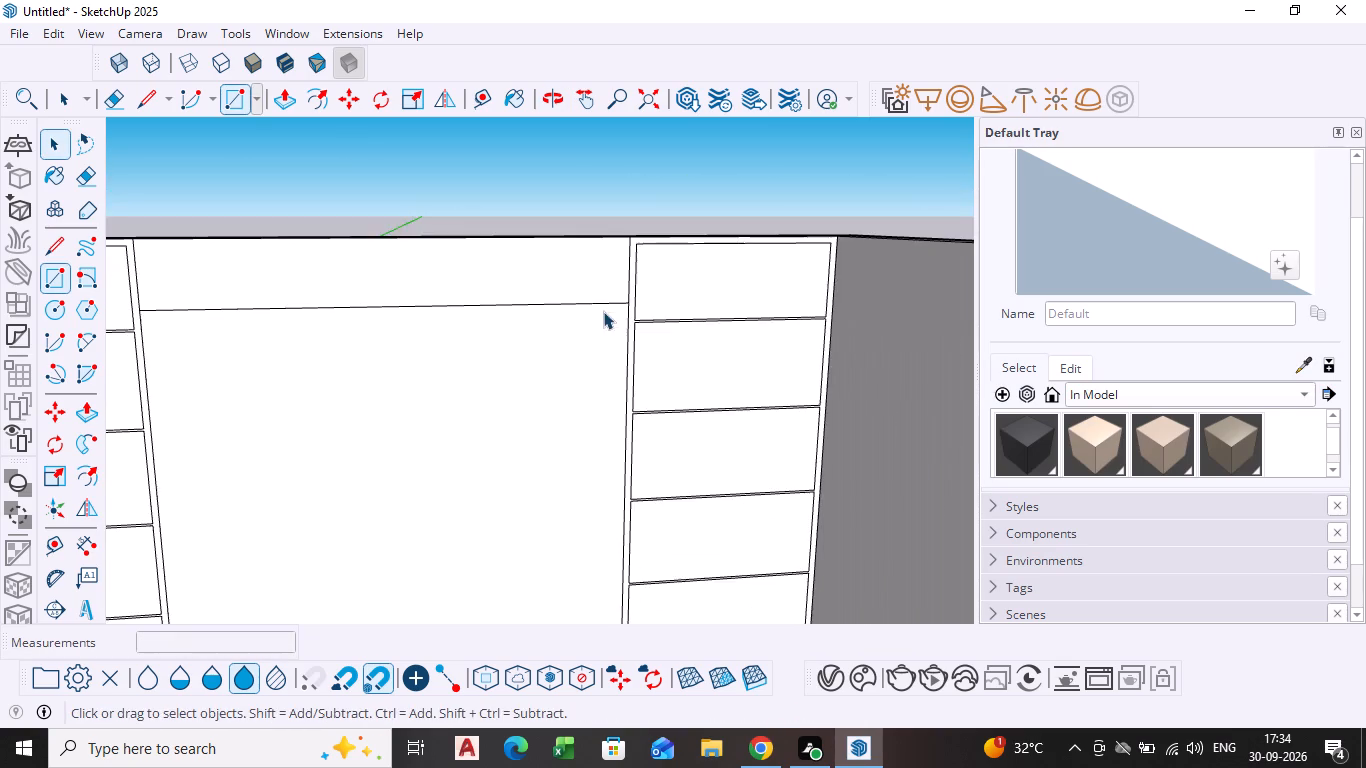
Offset the outline of the back wall's top strip inward about 1/2" to form a thin border.
{"action": "middle_click_drag", "start_coordinate": [454, 333], "coordinate": [554, 344]}
{"action": "middle_click_drag", "start_coordinate": [551, 321], "coordinate": [615, 307], "text": "shift"}
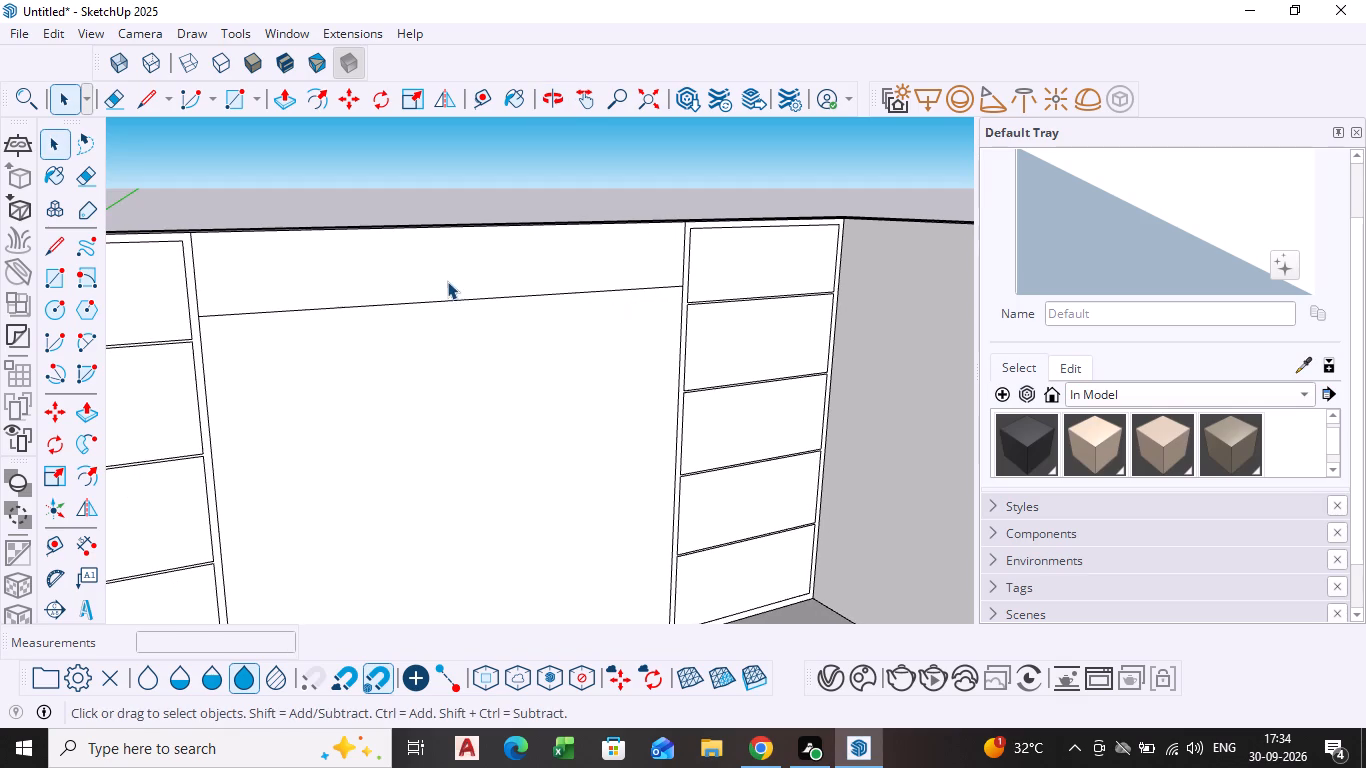
{"action": "left_click", "coordinate": [445, 280]}
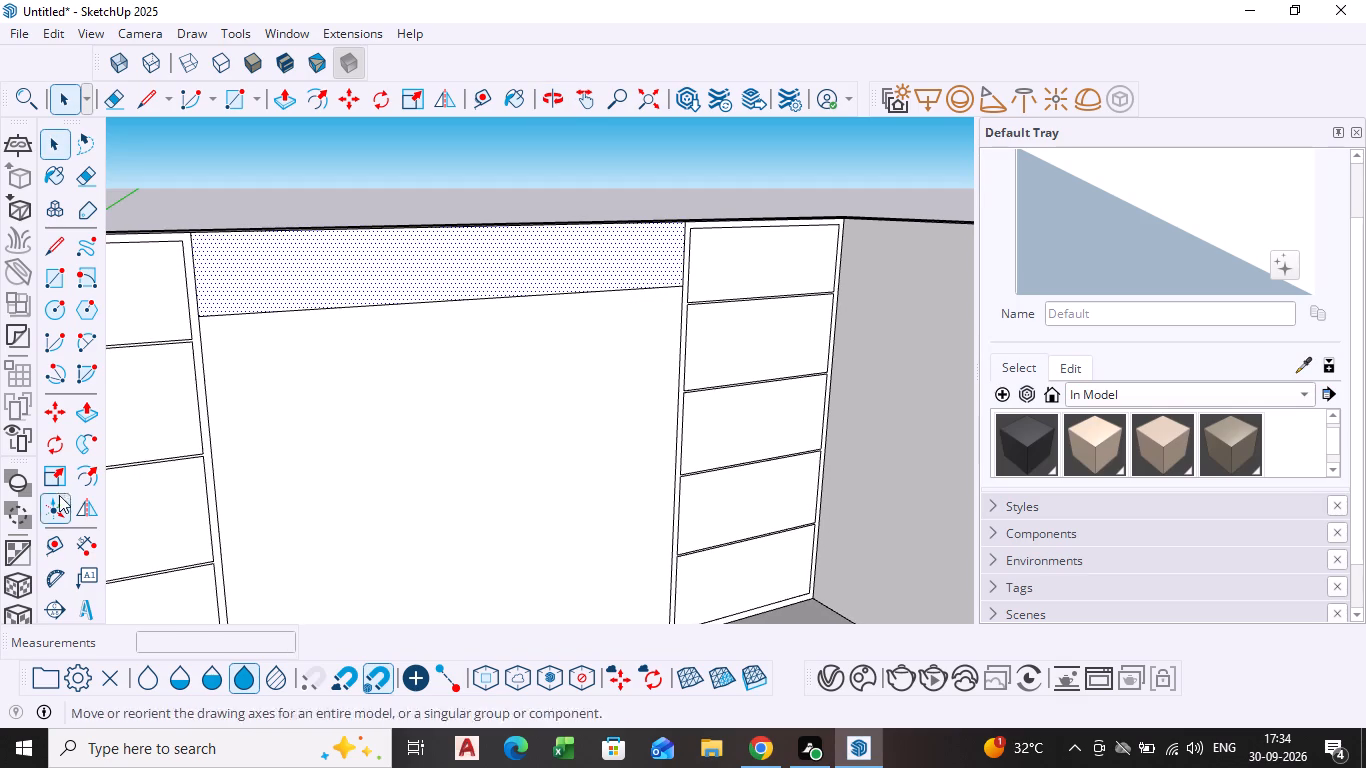
{"action": "left_click", "coordinate": [74, 471]}
{"action": "left_click", "coordinate": [213, 283]}
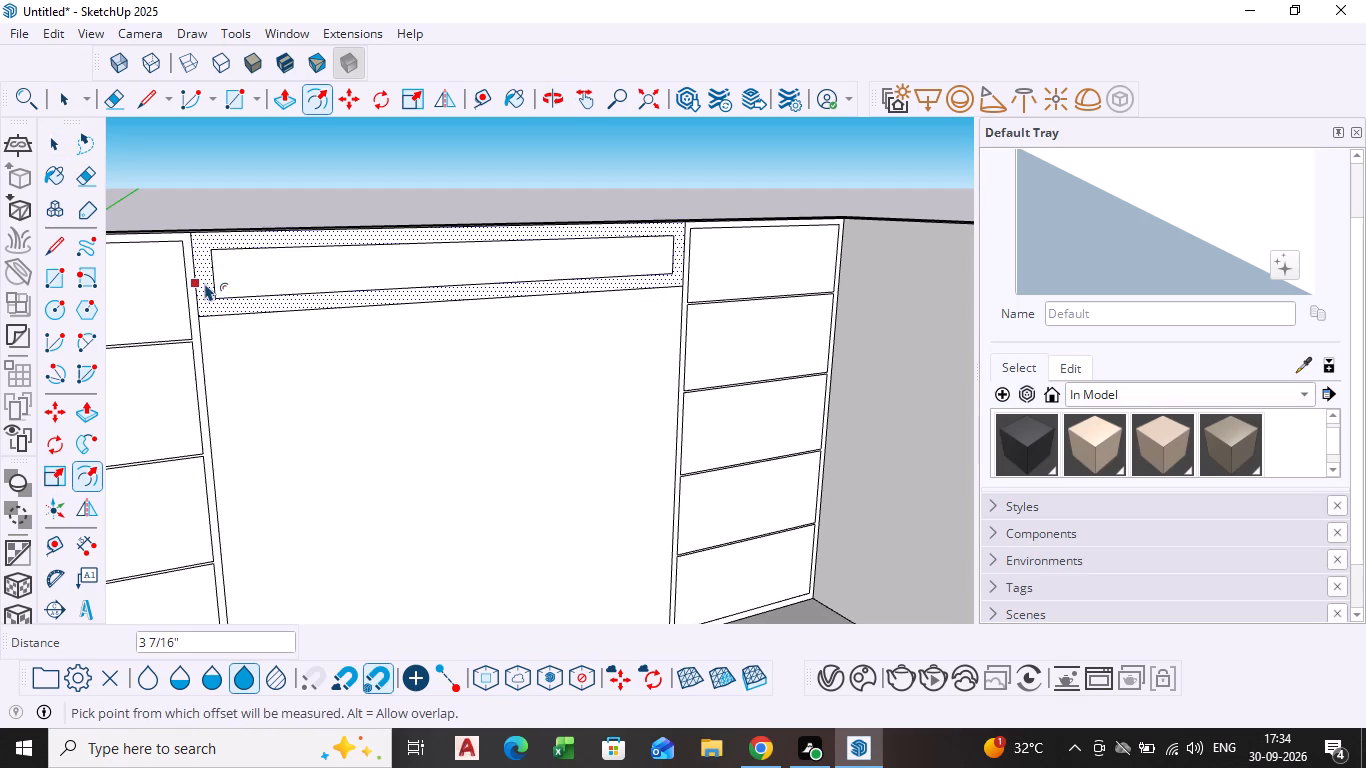
{"action": "key", "text": "ctrl+z"}
{"action": "left_click", "coordinate": [208, 285]}
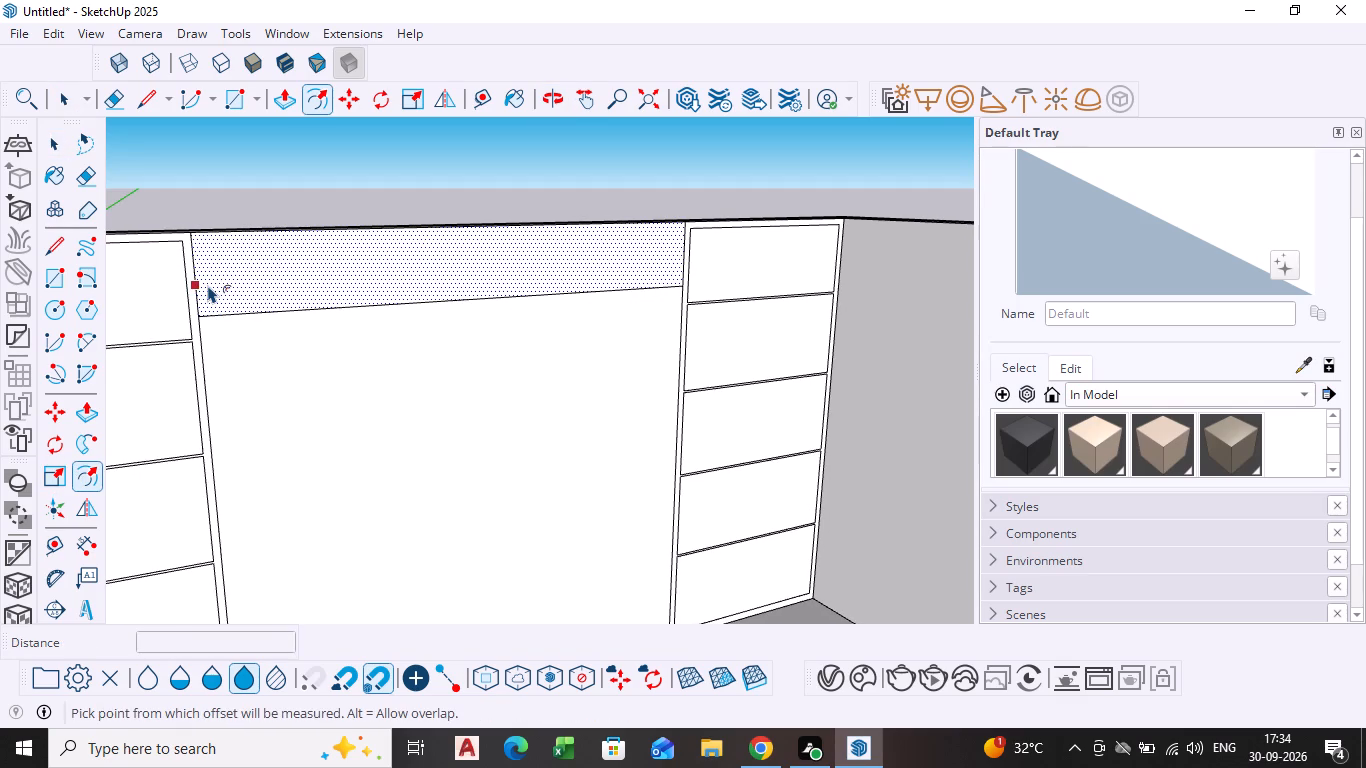
{"action": "scroll", "coordinate": [205, 285], "scroll_direction": "up", "scroll_amount": 10}
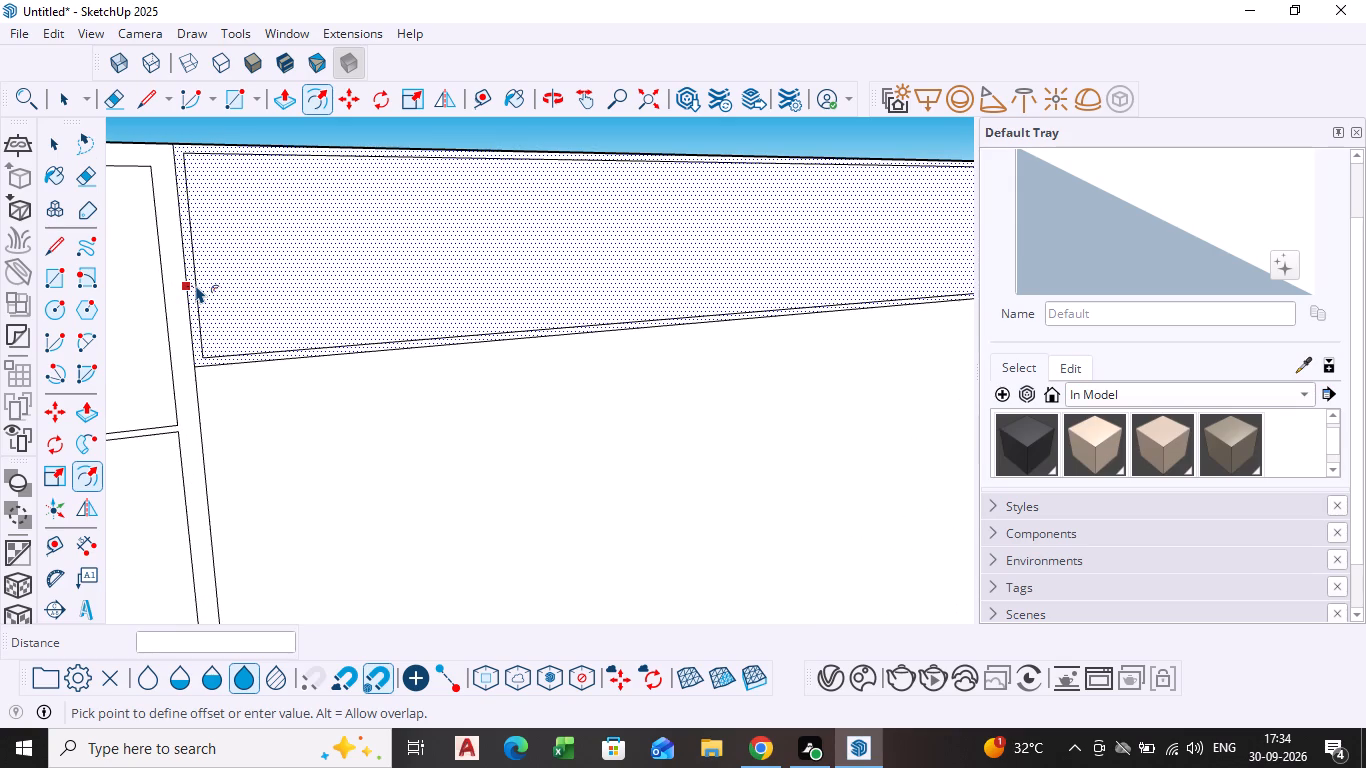
{"action": "scroll", "coordinate": [197, 285], "scroll_direction": "up", "scroll_amount": 3}
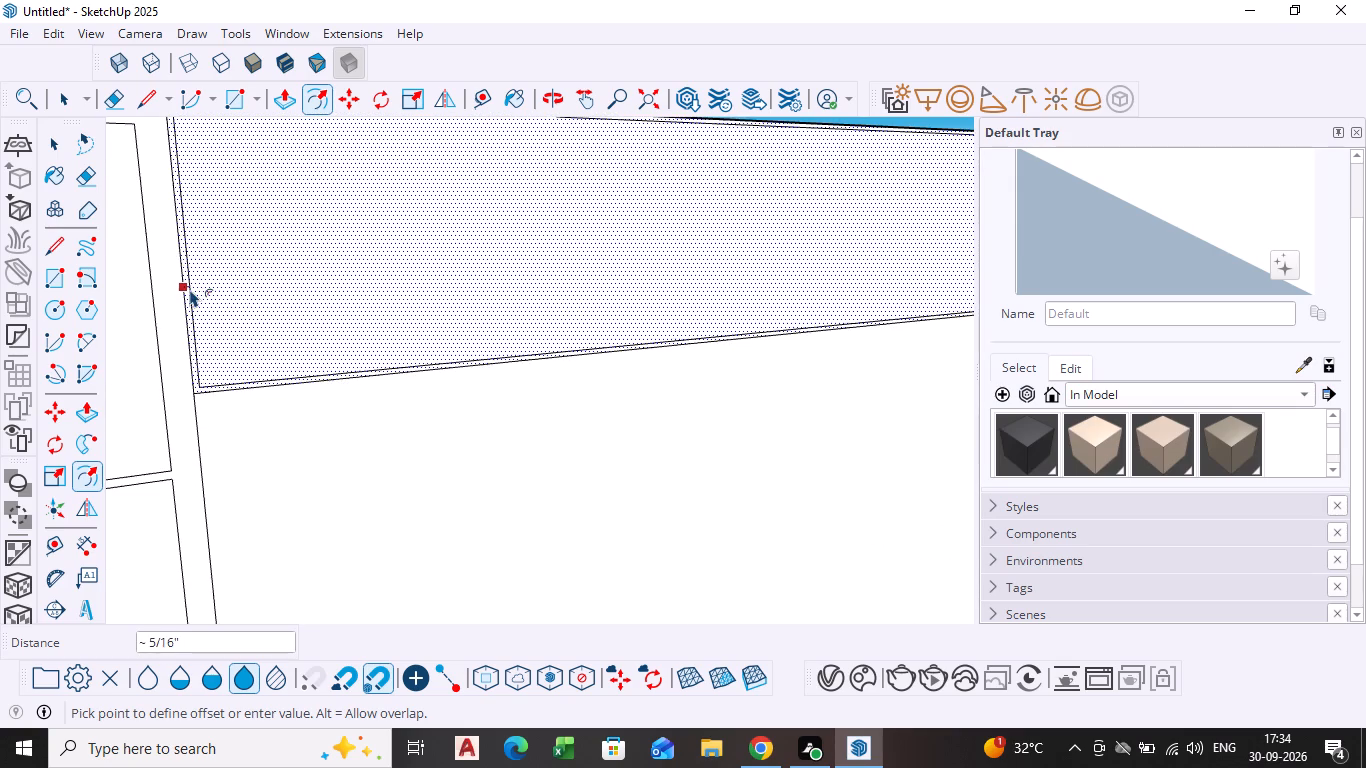
{"action": "left_click", "coordinate": [193, 289]}
{"action": "scroll", "coordinate": [216, 353], "scroll_direction": "down", "scroll_amount": 7}
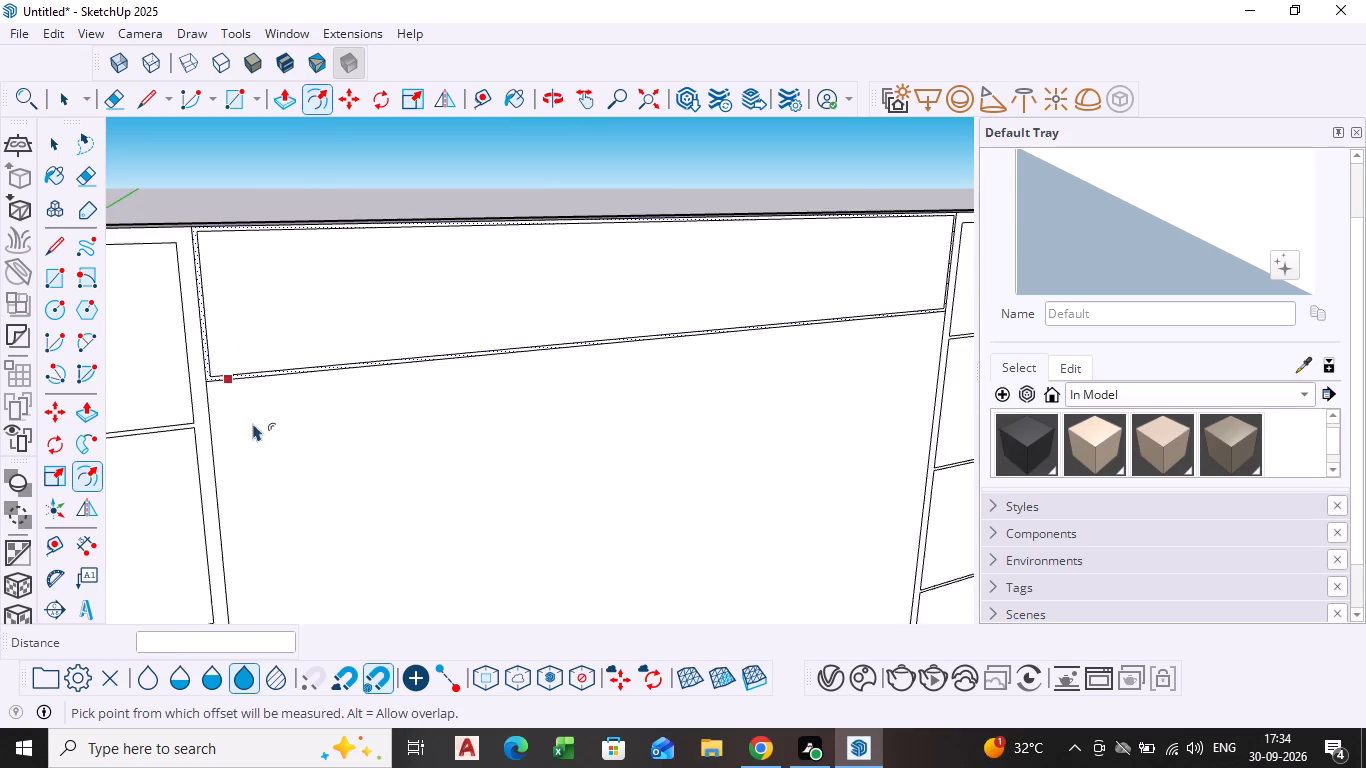
{"action": "scroll", "coordinate": [253, 423], "scroll_direction": "down", "scroll_amount": 5}
{"action": "key", "text": "Escape"}
{"action": "key", "text": "space"}
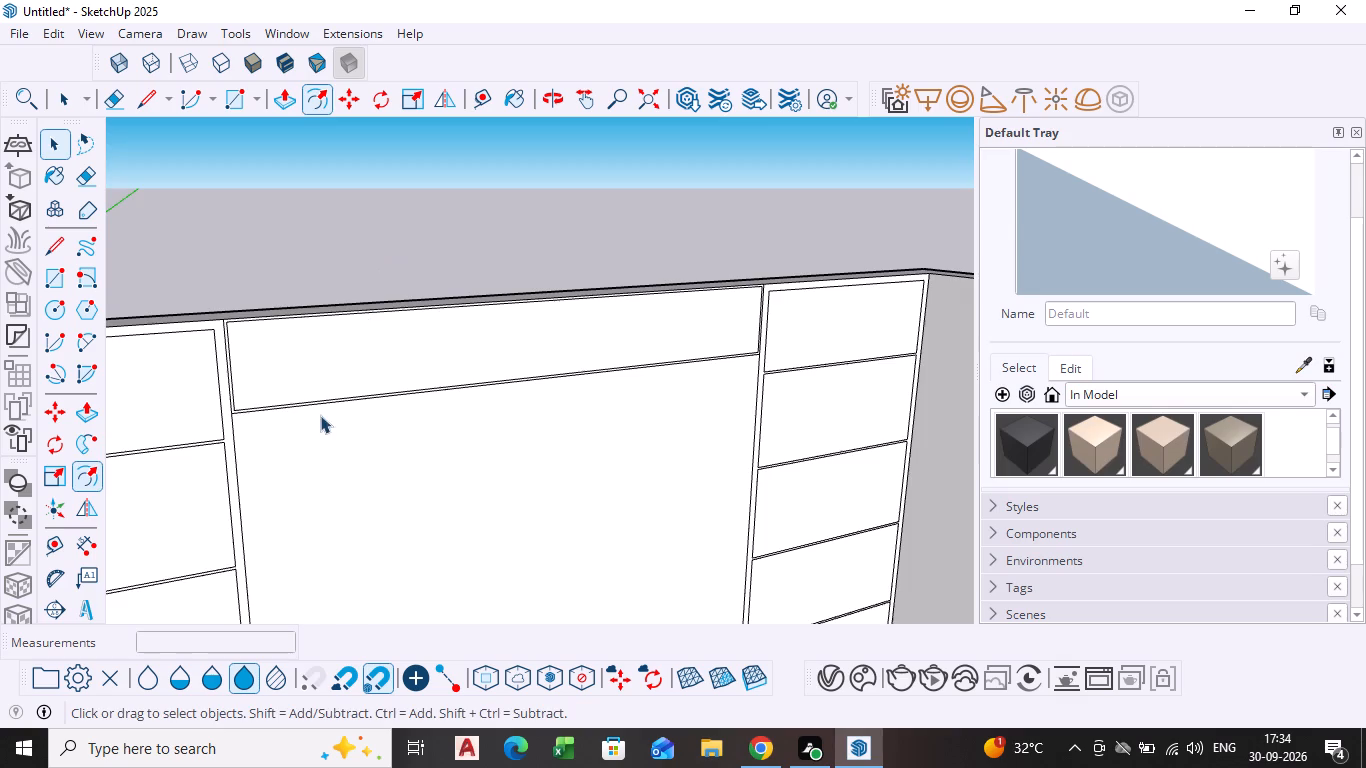
Delete the inner vertical border edge at the top strip's left end.
{"action": "middle_click_drag", "start_coordinate": [314, 439], "coordinate": [251, 407]}
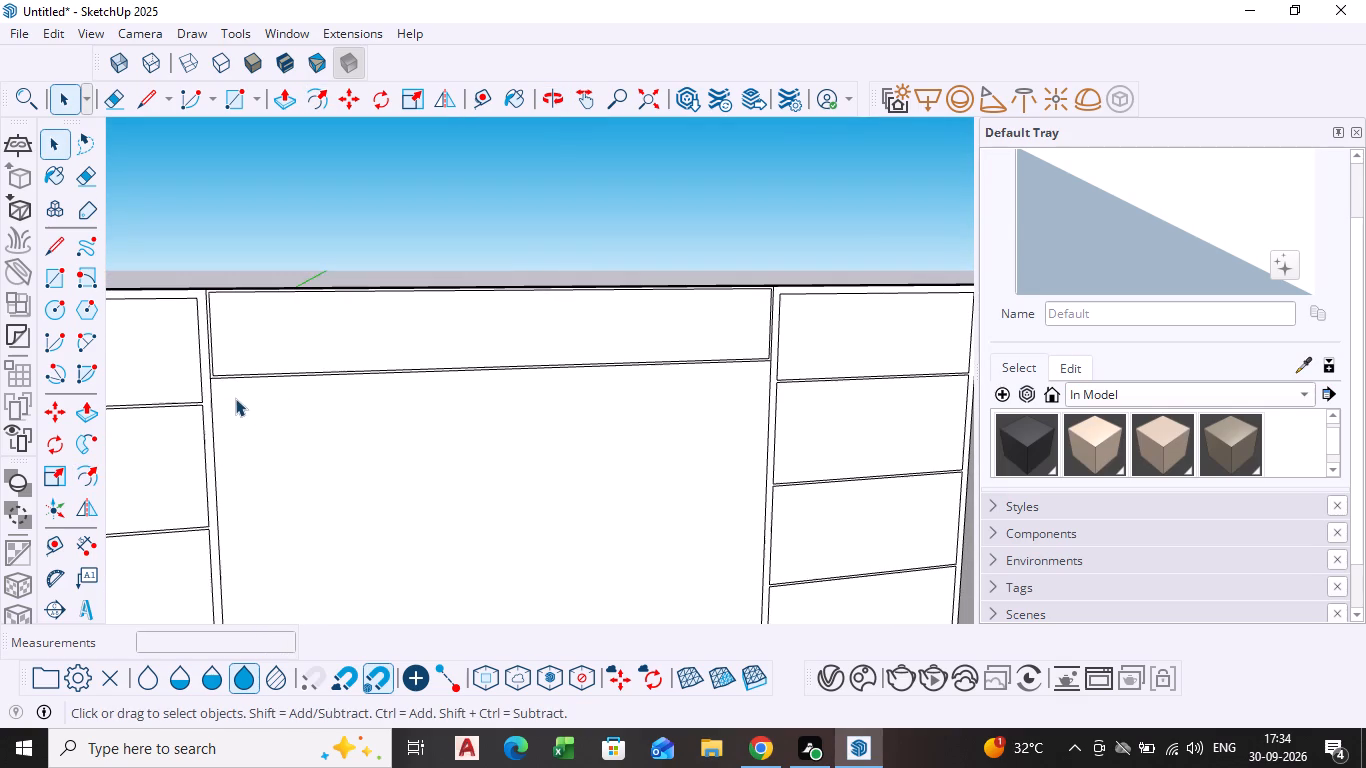
{"action": "scroll", "coordinate": [206, 310], "scroll_direction": "up", "scroll_amount": 15}
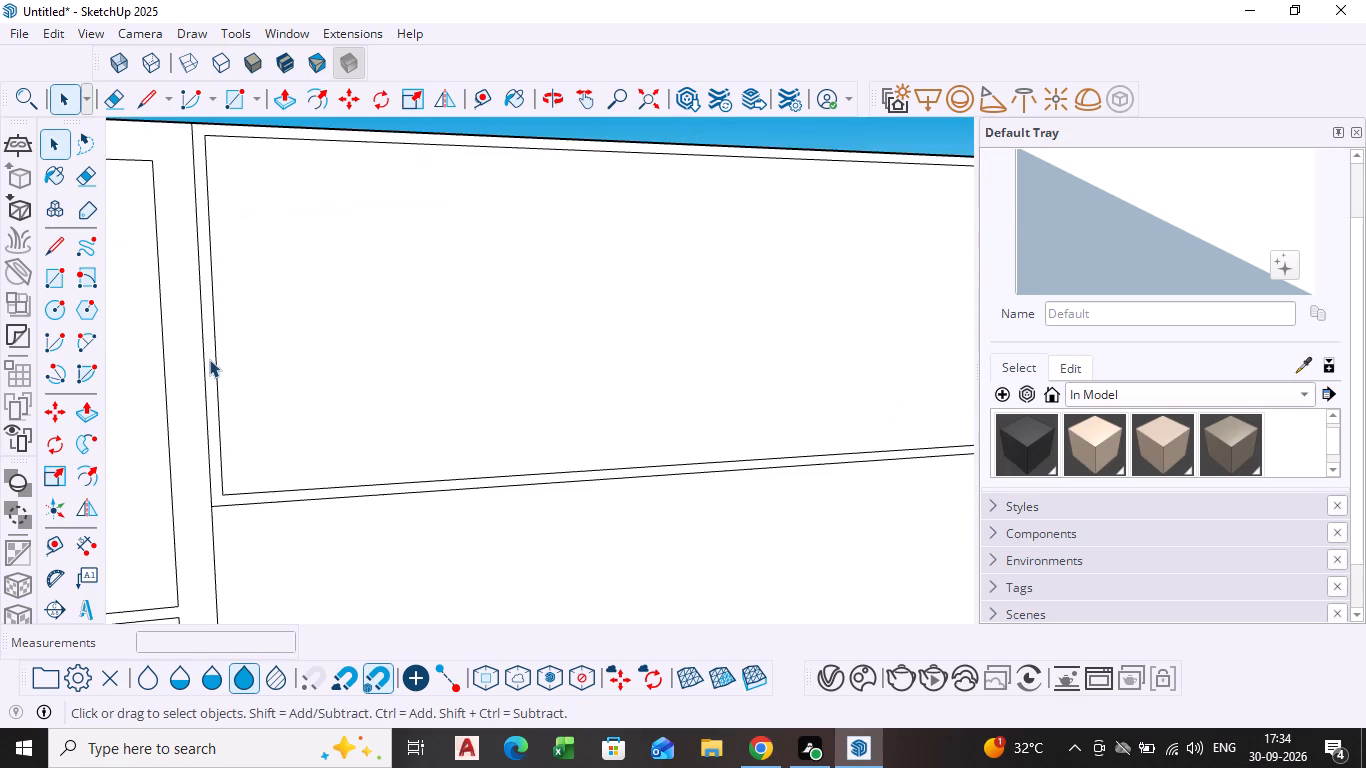
{"action": "scroll", "coordinate": [202, 354], "scroll_direction": "up", "scroll_amount": 4}
{"action": "scroll", "coordinate": [249, 351], "scroll_direction": "down", "scroll_amount": 3}
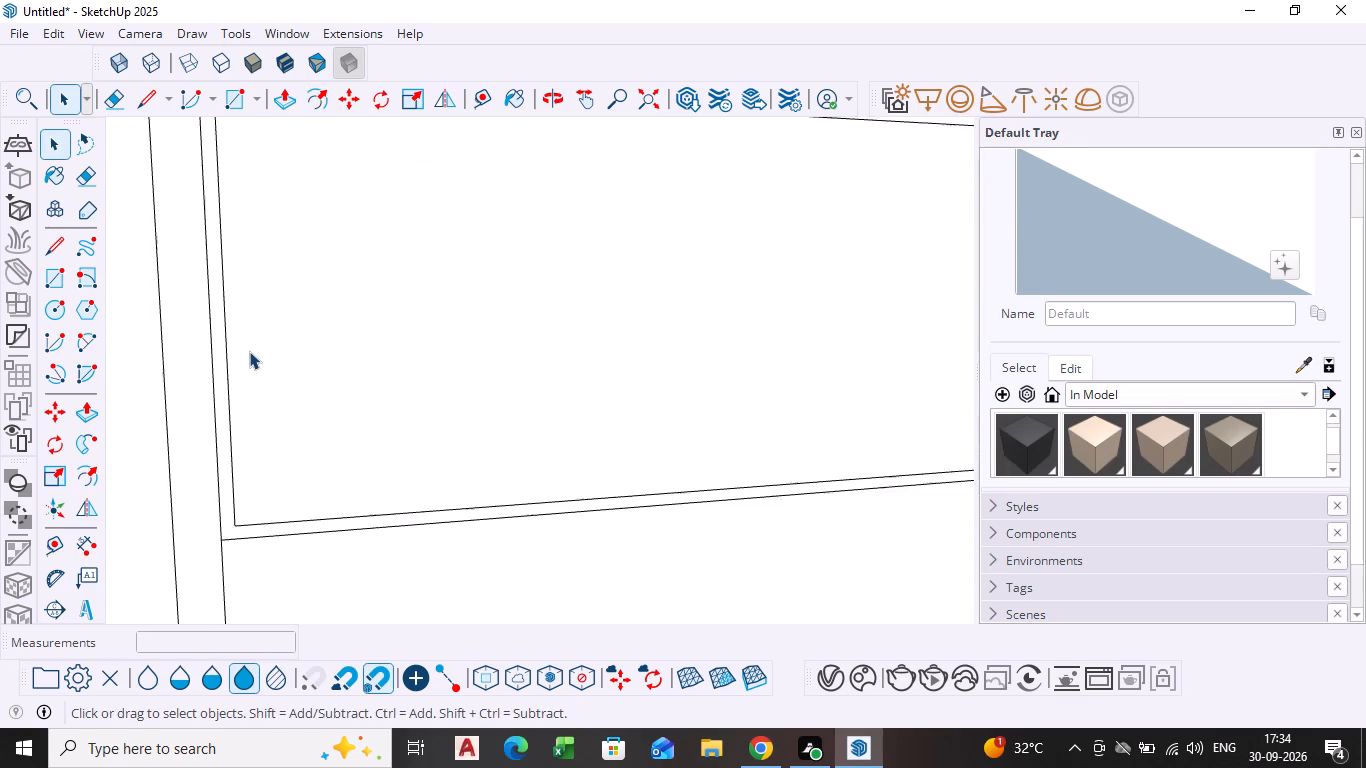
{"action": "left_click", "coordinate": [230, 377]}
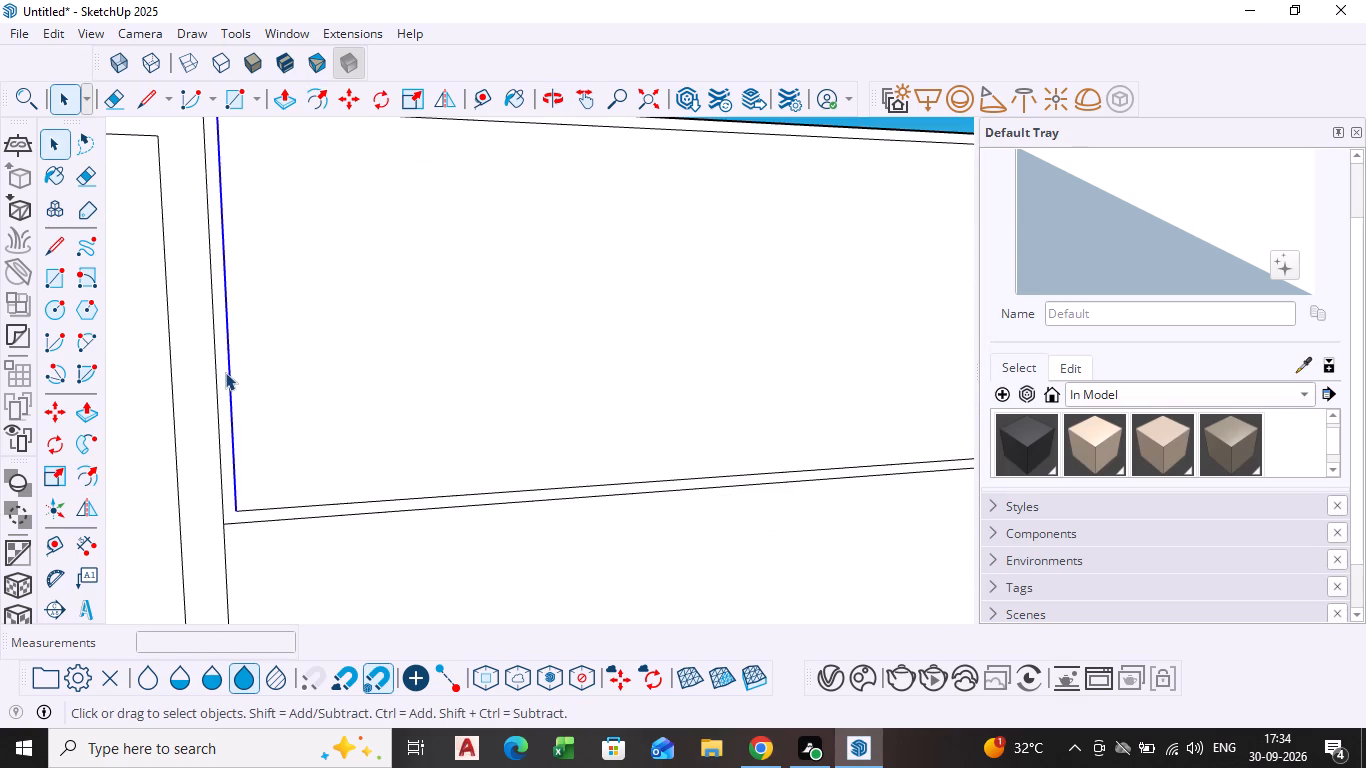
{"action": "key", "text": "Delete"}
Extend the top strip's lower and upper inner border lines about 1/2" to its left outer edge.
{"action": "scroll", "coordinate": [238, 491], "scroll_direction": "up", "scroll_amount": 4}
{"action": "key", "text": "l"}
{"action": "key", "text": "Return"}
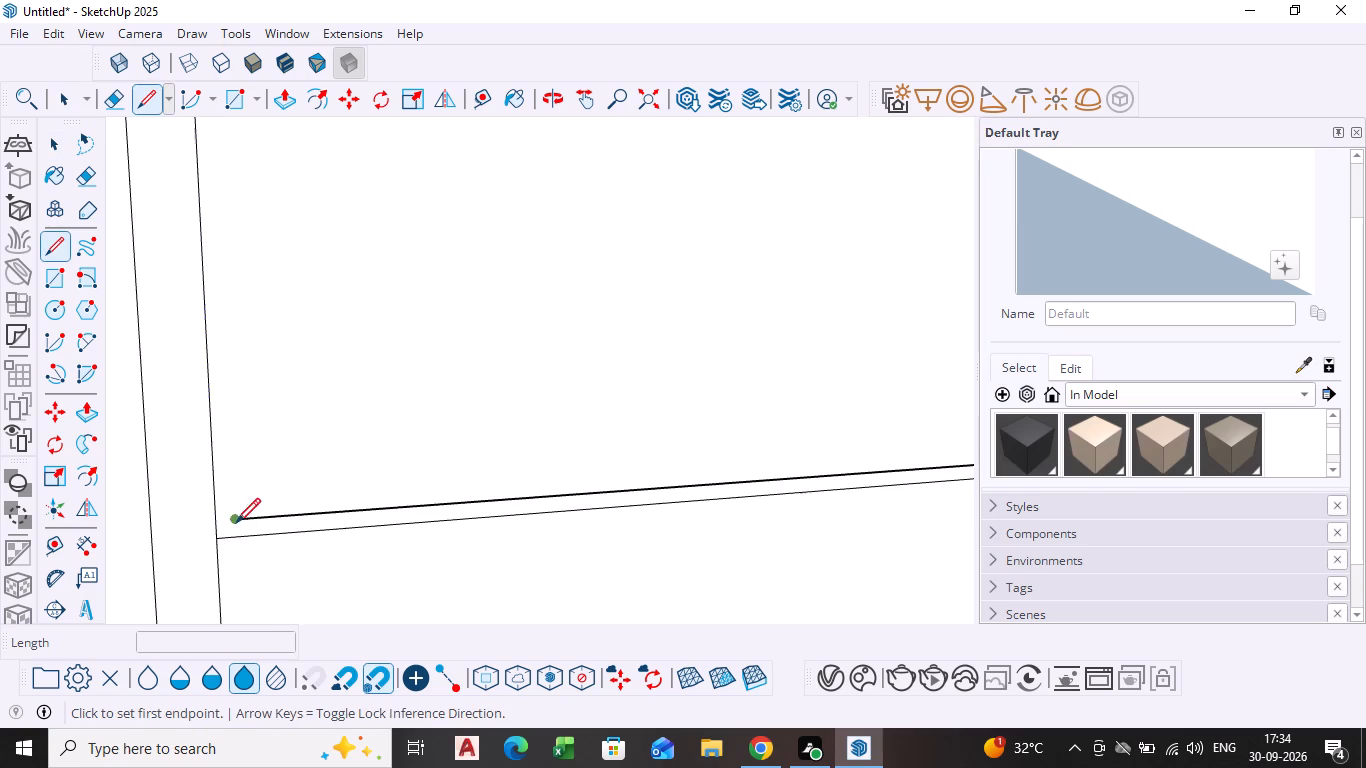
{"action": "left_click", "coordinate": [236, 524]}
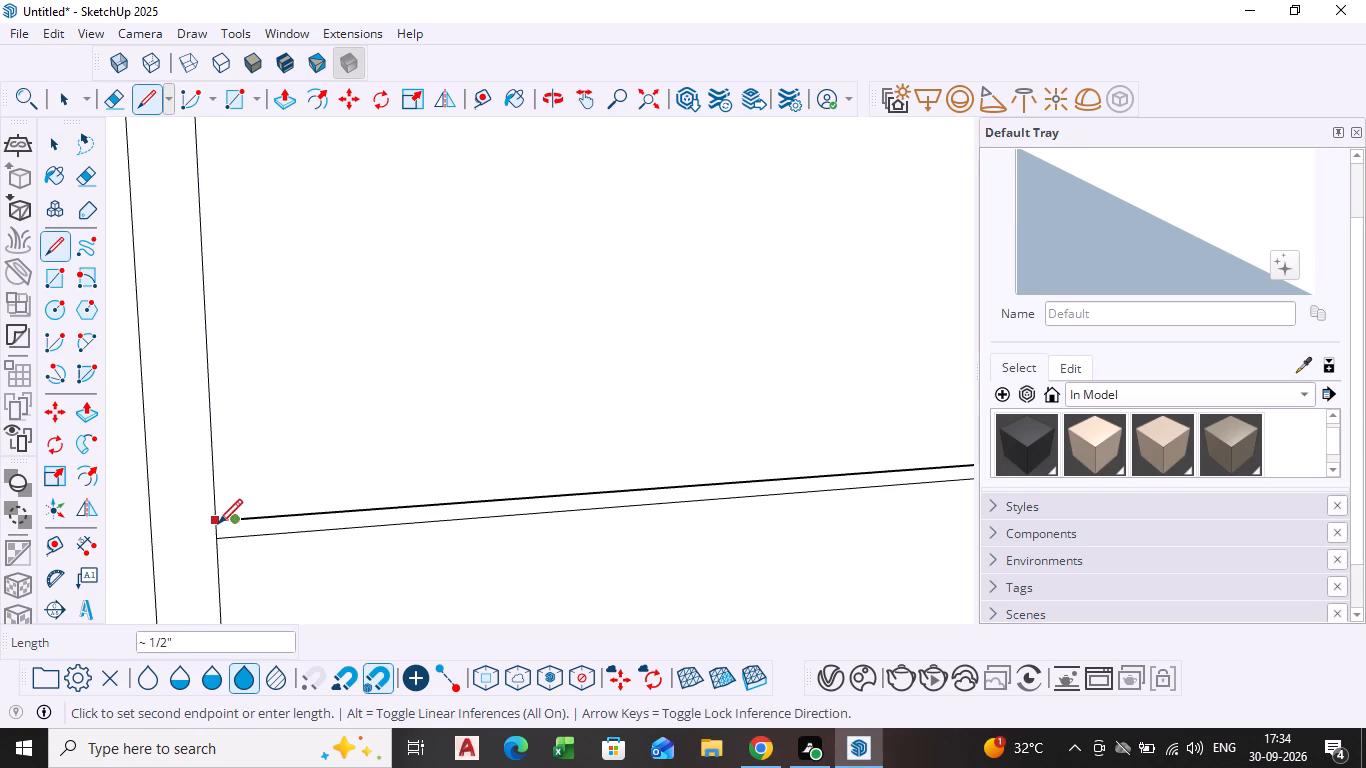
{"action": "left_click", "coordinate": [218, 526]}
{"action": "scroll", "coordinate": [238, 436], "scroll_direction": "down", "scroll_amount": 12}
{"action": "middle_click_drag", "start_coordinate": [257, 463], "coordinate": [275, 584], "text": "shift"}
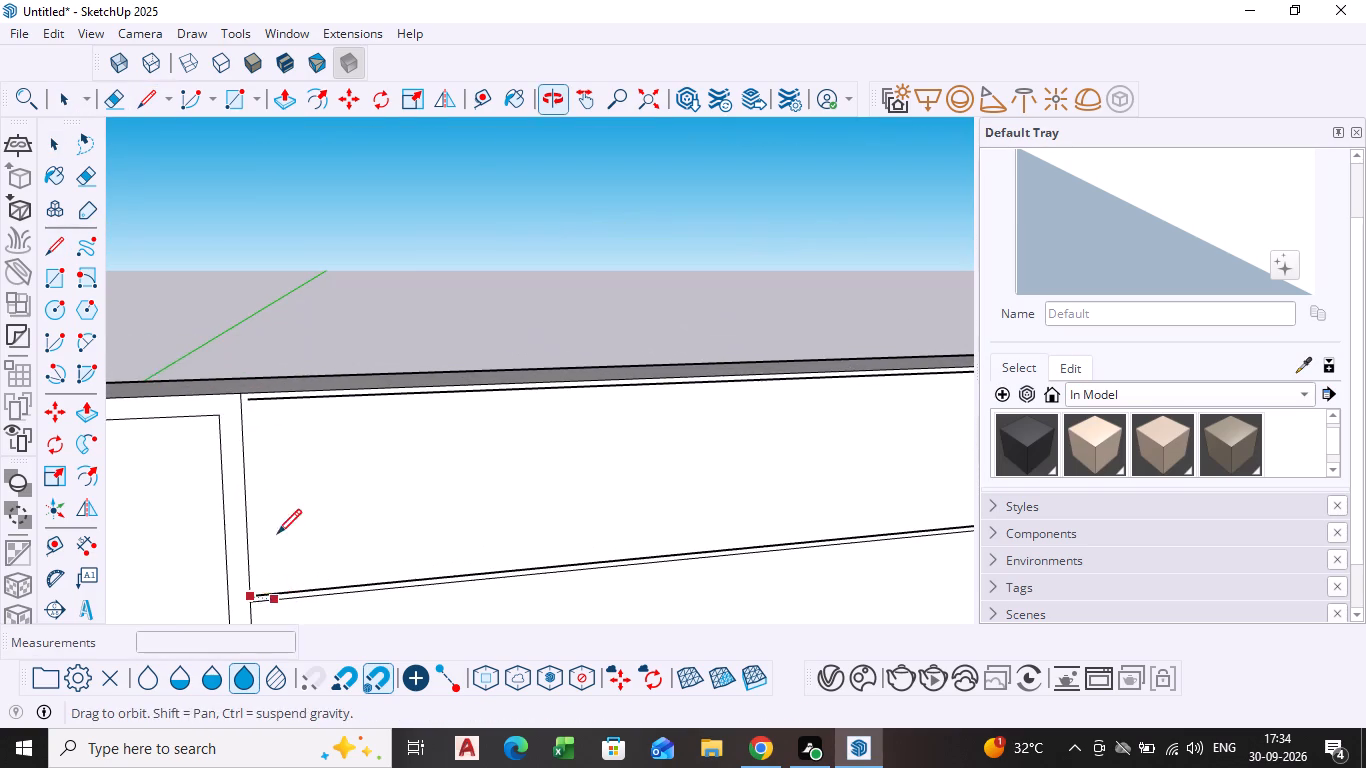
{"action": "key", "text": "Escape"}
{"action": "scroll", "coordinate": [257, 383], "scroll_direction": "up", "scroll_amount": 10}
{"action": "left_click", "coordinate": [248, 389]}
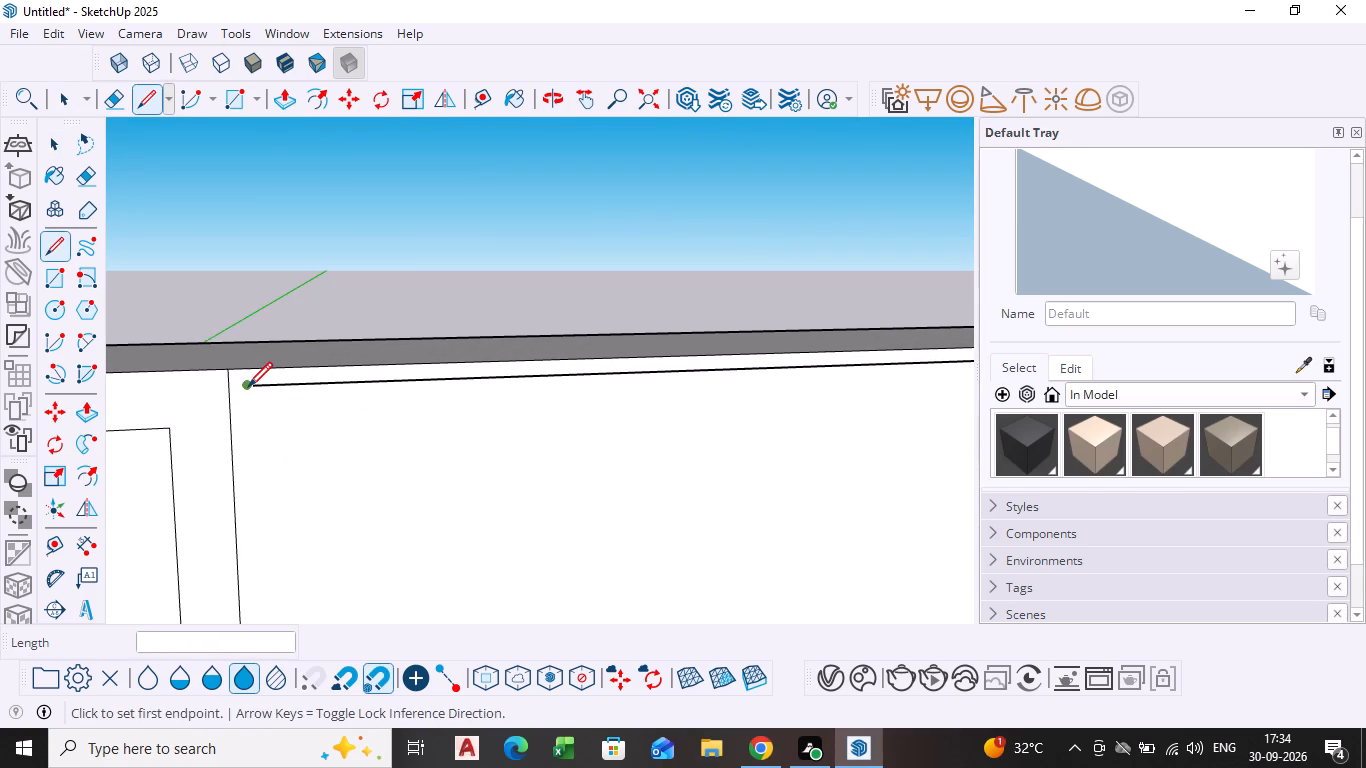
{"action": "left_click", "coordinate": [229, 387]}
Extend the top strip's upper and lower inner border lines about 1/2" to its right outer edge.
{"action": "scroll", "coordinate": [279, 445], "scroll_direction": "down", "scroll_amount": 20}
{"action": "scroll", "coordinate": [279, 445], "scroll_direction": "down", "scroll_amount": 1}
{"action": "middle_click_drag", "start_coordinate": [690, 556], "coordinate": [581, 566], "text": "shift"}
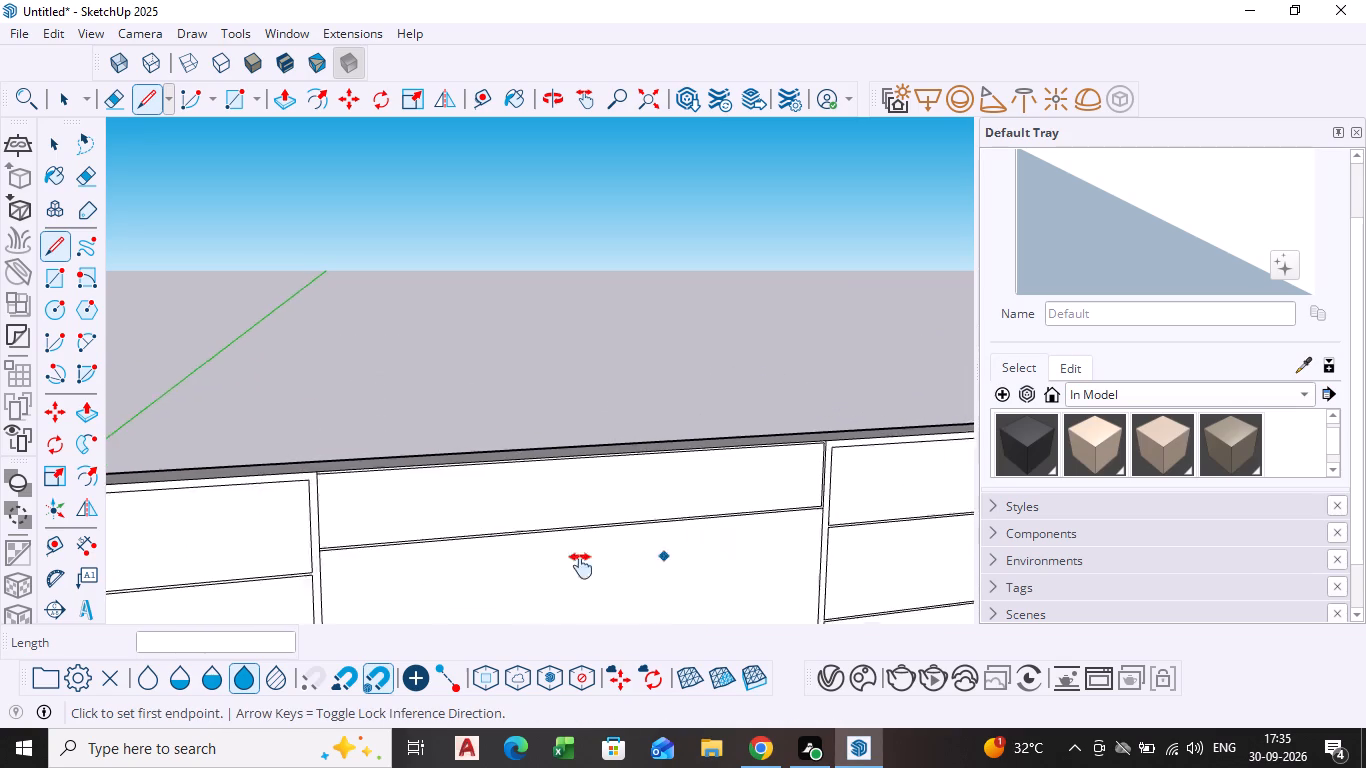
{"action": "middle_click_drag", "start_coordinate": [581, 566], "coordinate": [250, 526], "text": "shift"}
{"action": "scroll", "coordinate": [446, 446], "scroll_direction": "up", "scroll_amount": 11}
{"action": "scroll", "coordinate": [412, 331], "scroll_direction": "up", "scroll_amount": 6}
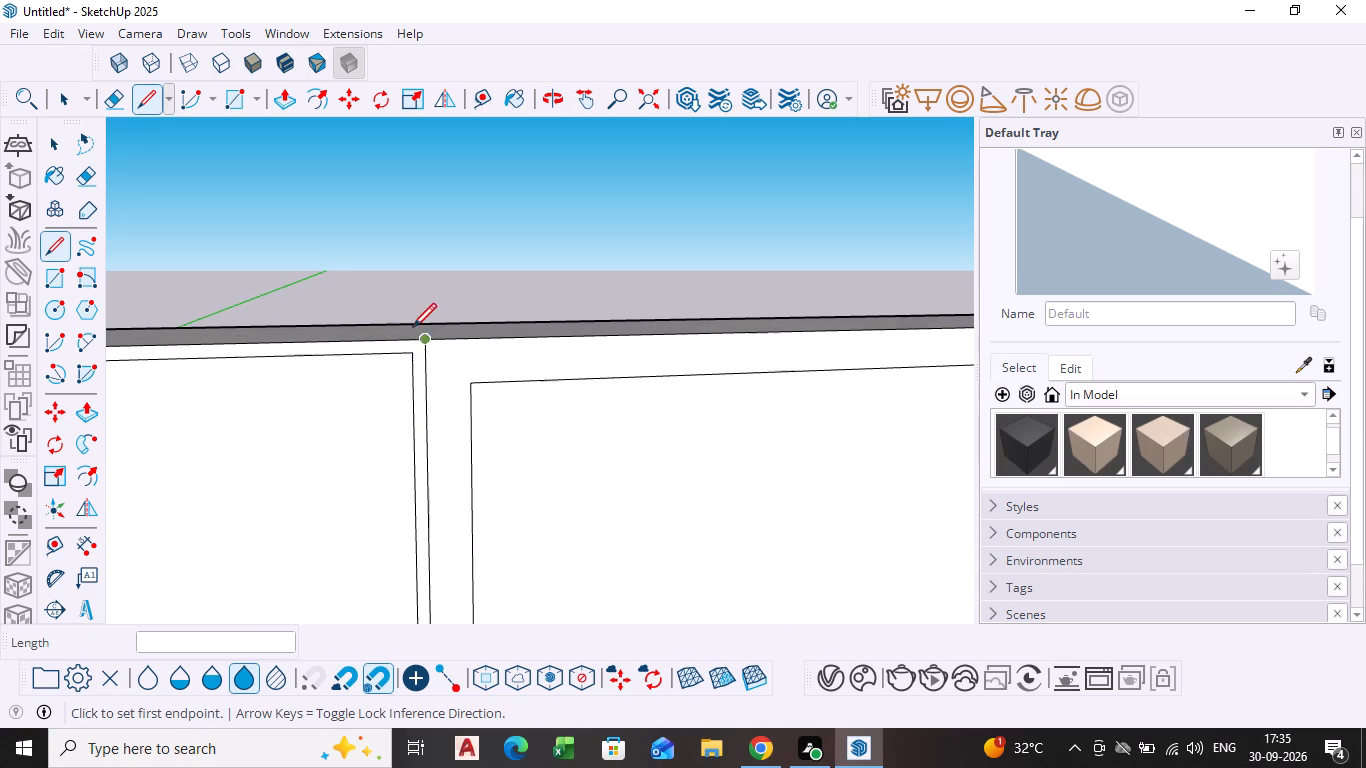
{"action": "scroll", "coordinate": [402, 357], "scroll_direction": "up", "scroll_amount": 5}
{"action": "left_click", "coordinate": [416, 351]}
{"action": "left_click", "coordinate": [442, 342]}
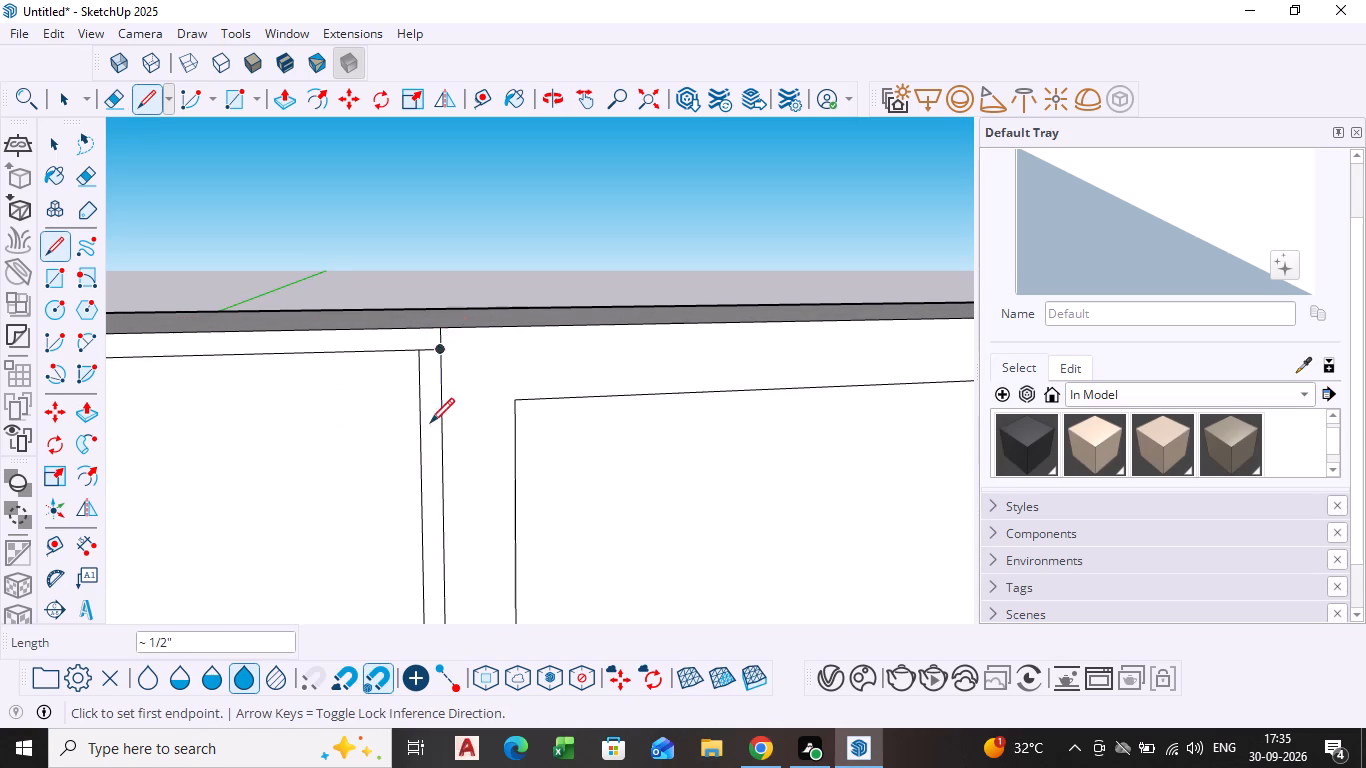
{"action": "scroll", "coordinate": [430, 434], "scroll_direction": "down", "scroll_amount": 9}
{"action": "middle_click_drag", "start_coordinate": [438, 493], "coordinate": [362, 323]}
{"action": "scroll", "coordinate": [378, 561], "scroll_direction": "up", "scroll_amount": 10}
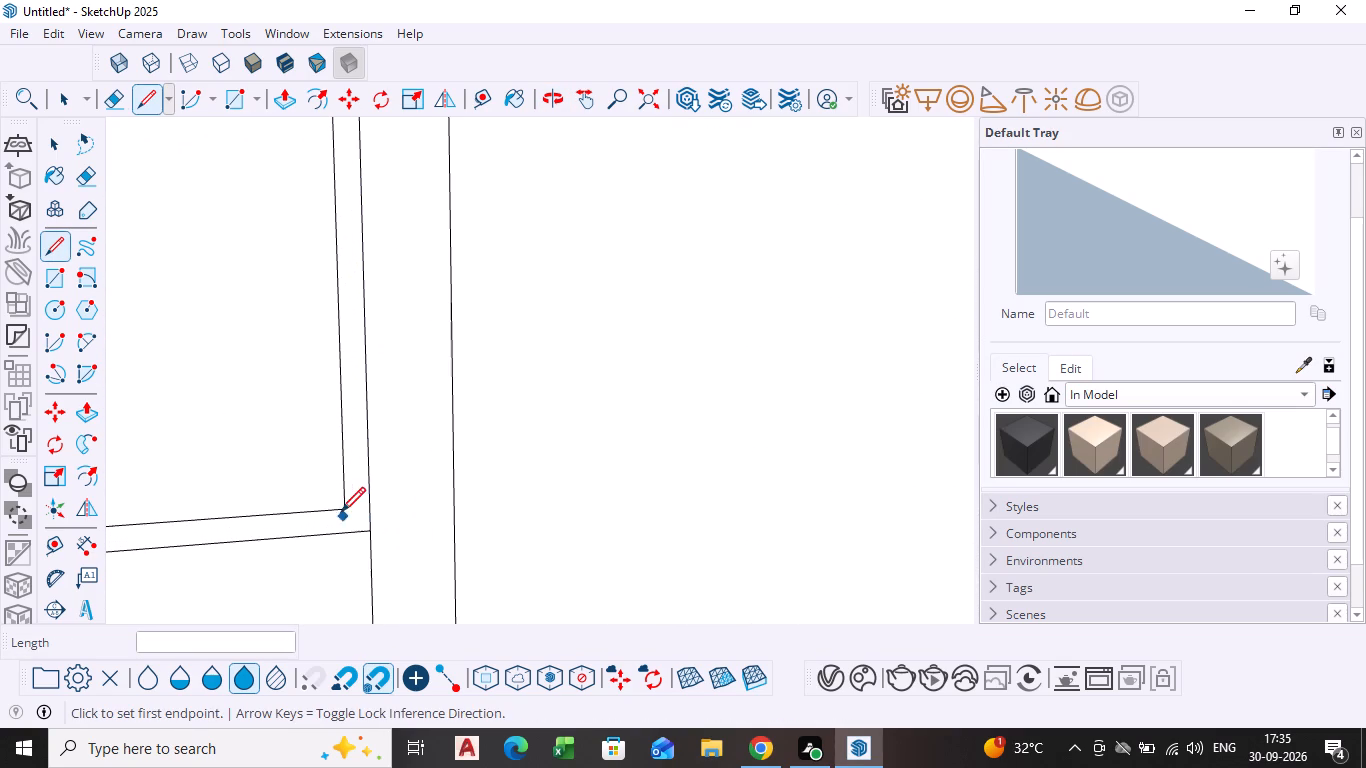
{"action": "left_click_drag", "start_coordinate": [341, 514], "coordinate": [355, 516]}
{"action": "left_click", "coordinate": [374, 511]}
{"action": "key", "text": "space"}
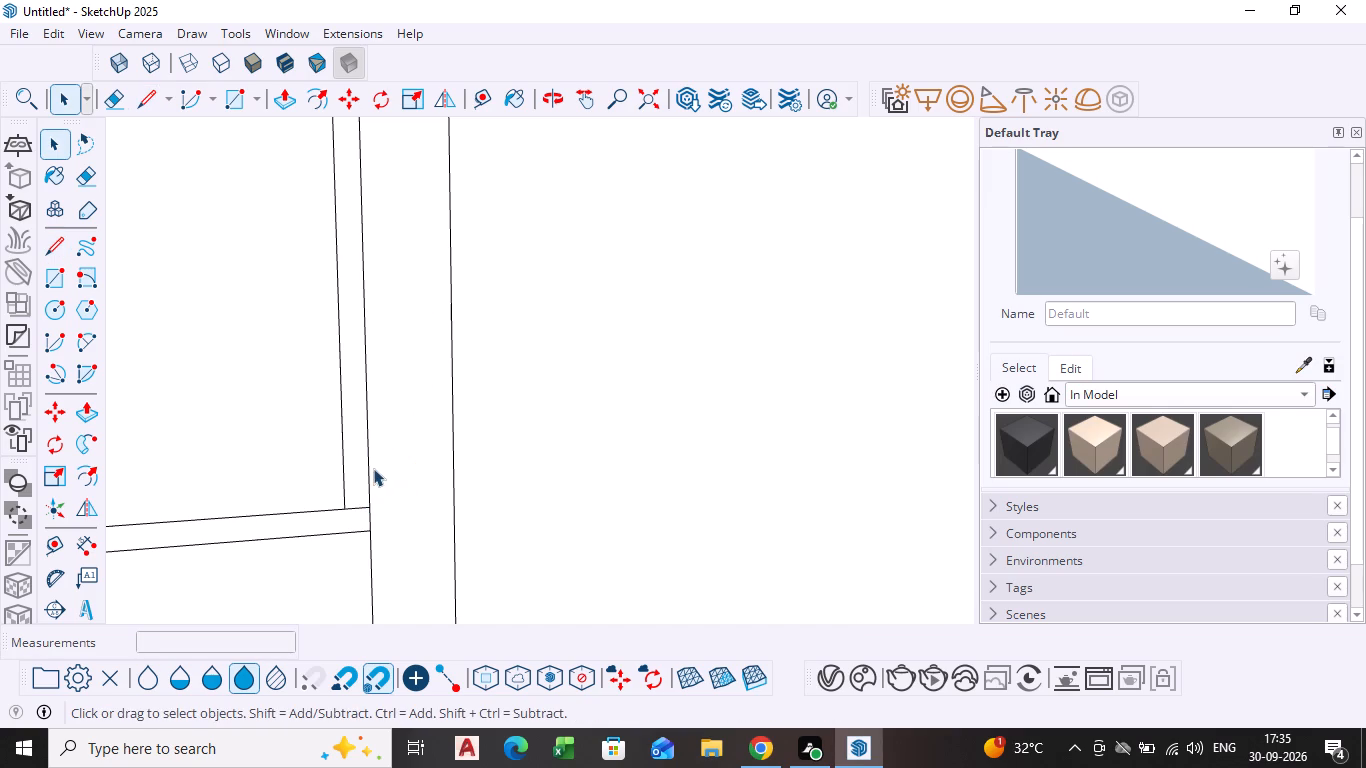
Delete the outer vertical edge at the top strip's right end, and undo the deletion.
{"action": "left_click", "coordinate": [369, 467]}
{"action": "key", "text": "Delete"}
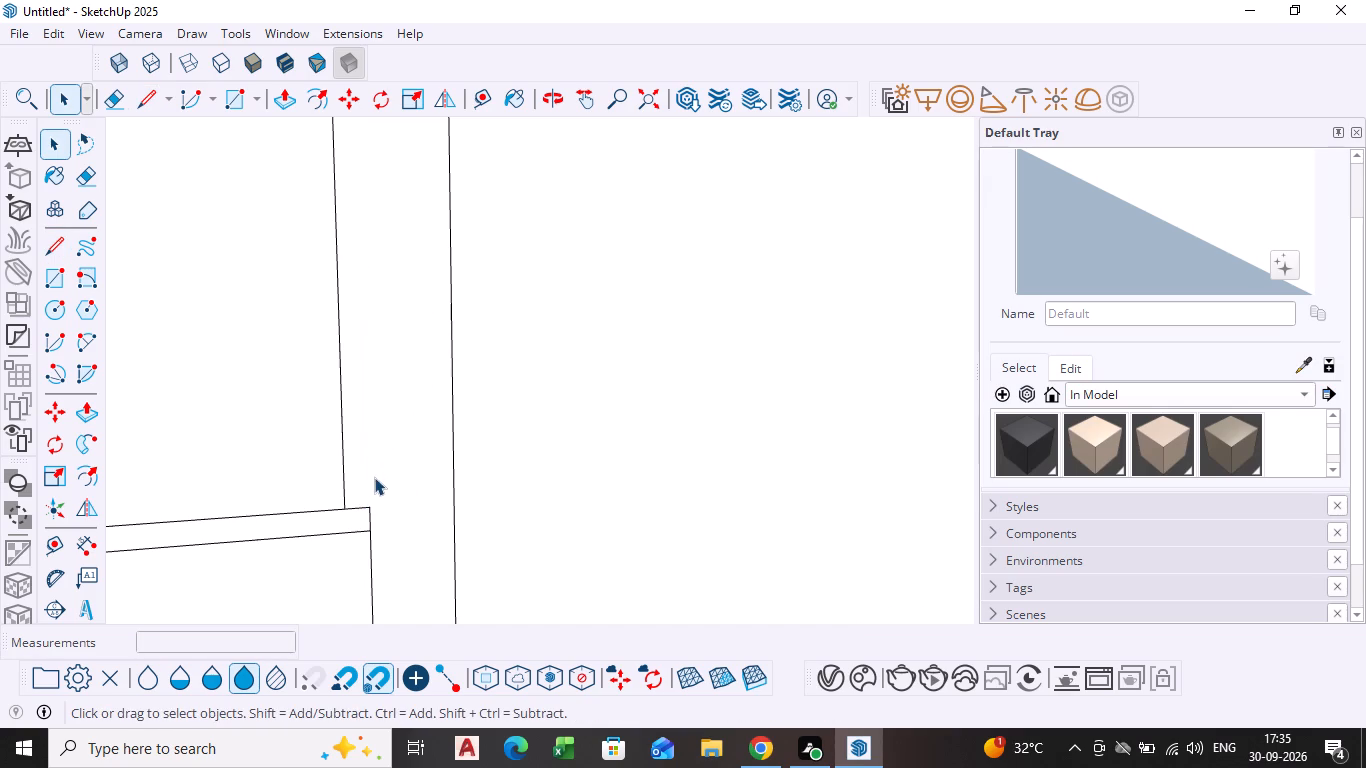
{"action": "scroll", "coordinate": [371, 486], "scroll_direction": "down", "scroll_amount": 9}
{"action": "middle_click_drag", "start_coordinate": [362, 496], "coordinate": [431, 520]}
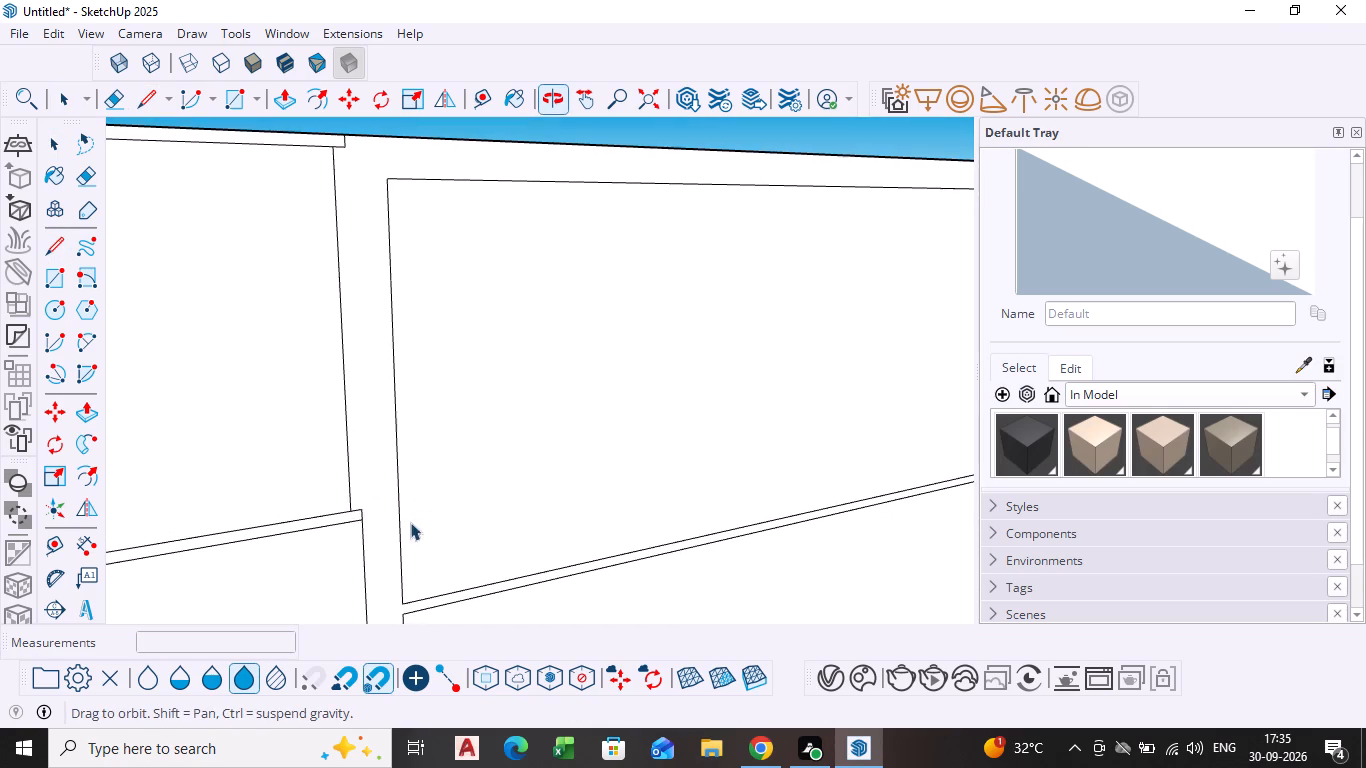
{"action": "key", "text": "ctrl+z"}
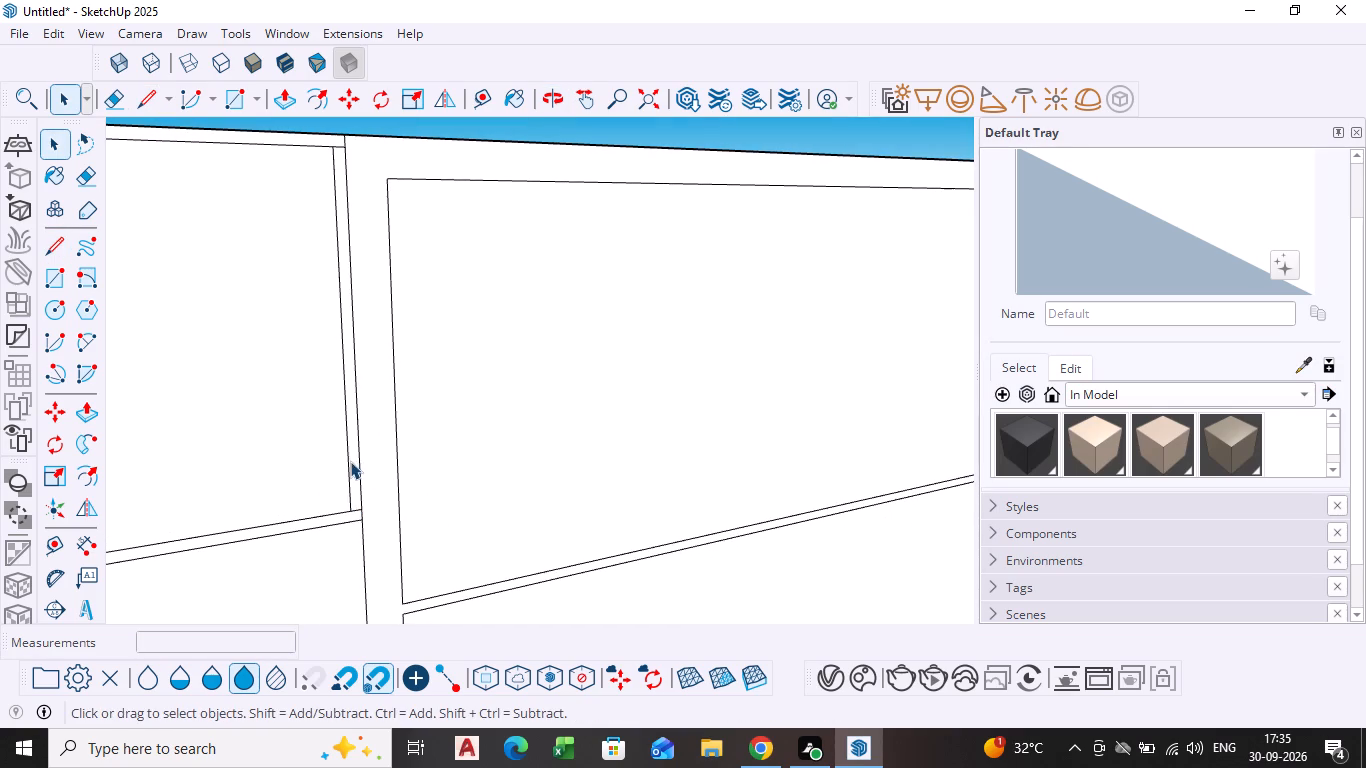
Delete the inner vertical border edge at the top strip's right end.
{"action": "left_click", "coordinate": [345, 461]}
{"action": "left_click", "coordinate": [349, 468]}
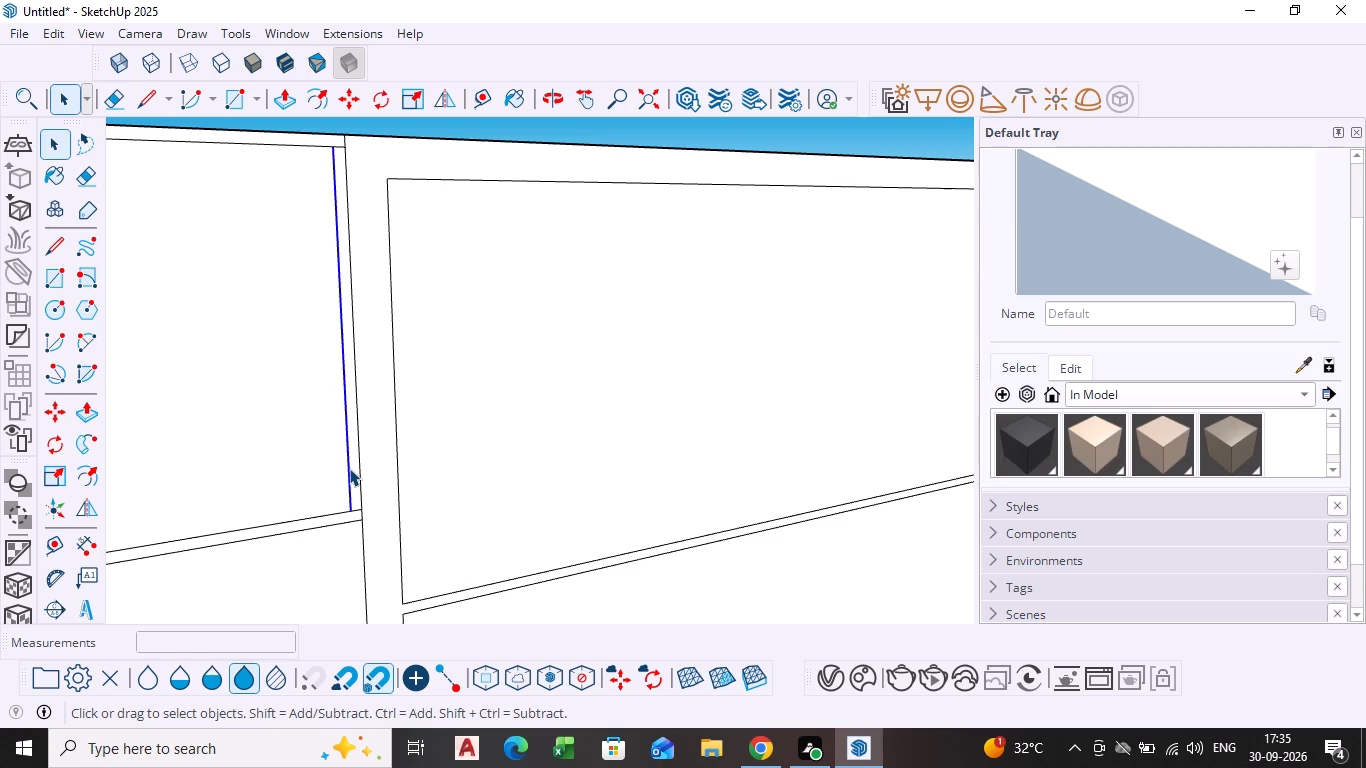
{"action": "key", "text": "Delete"}
Draw a rectangle about 7' 9 1/2" by 4' 11 3/8" on the back wall's central area, below the top strip.
{"action": "scroll", "coordinate": [349, 468], "scroll_direction": "down", "scroll_amount": 11}
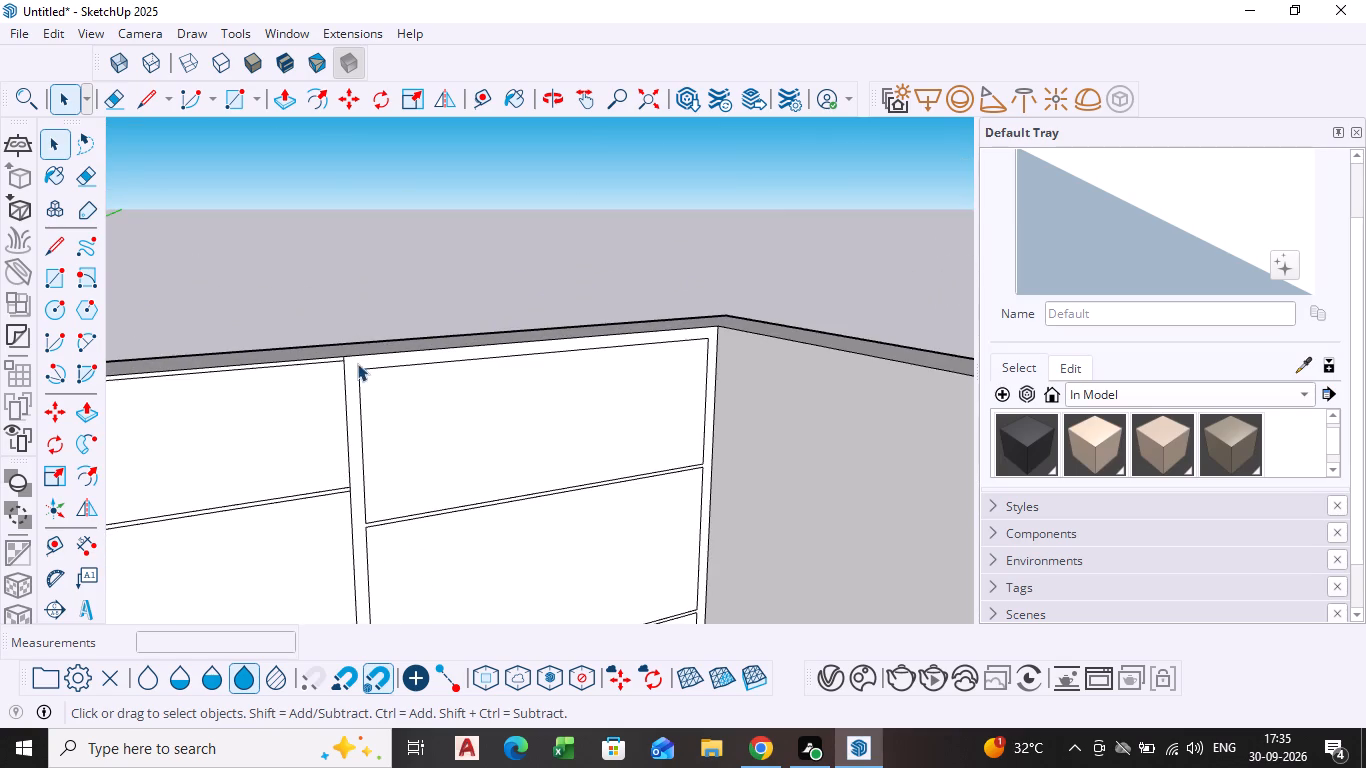
{"action": "scroll", "coordinate": [348, 358], "scroll_direction": "up", "scroll_amount": 11}
{"action": "scroll", "coordinate": [311, 411], "scroll_direction": "down", "scroll_amount": 17}
{"action": "middle_click_drag", "start_coordinate": [235, 470], "coordinate": [320, 413], "text": "shift"}
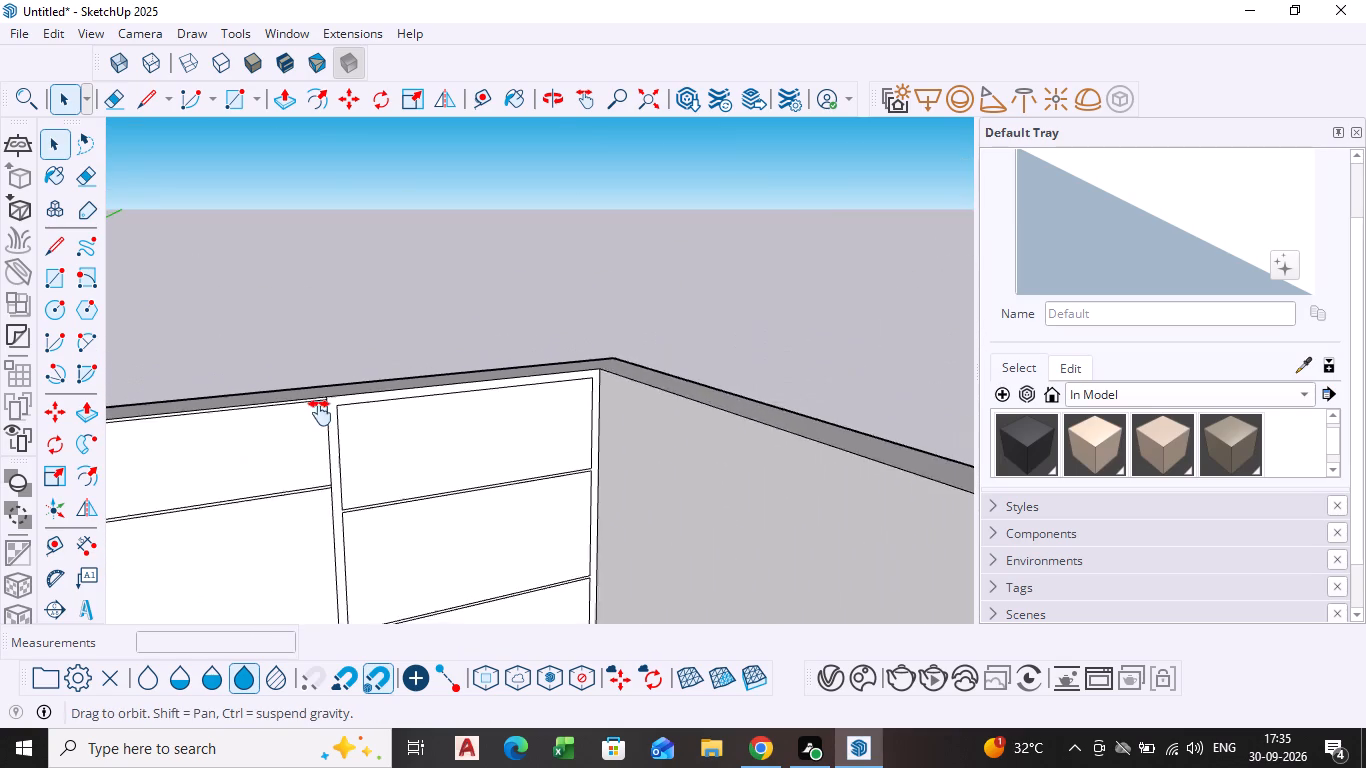
{"action": "middle_click_drag", "start_coordinate": [320, 413], "coordinate": [596, 162], "text": "shift"}
{"action": "scroll", "coordinate": [431, 337], "scroll_direction": "down", "scroll_amount": 6}
{"action": "middle_click_drag", "start_coordinate": [197, 402], "coordinate": [457, 369], "text": "shift"}
{"action": "middle_click_drag", "start_coordinate": [422, 488], "coordinate": [331, 450]}
{"action": "scroll", "coordinate": [545, 436], "scroll_direction": "down", "scroll_amount": 1}
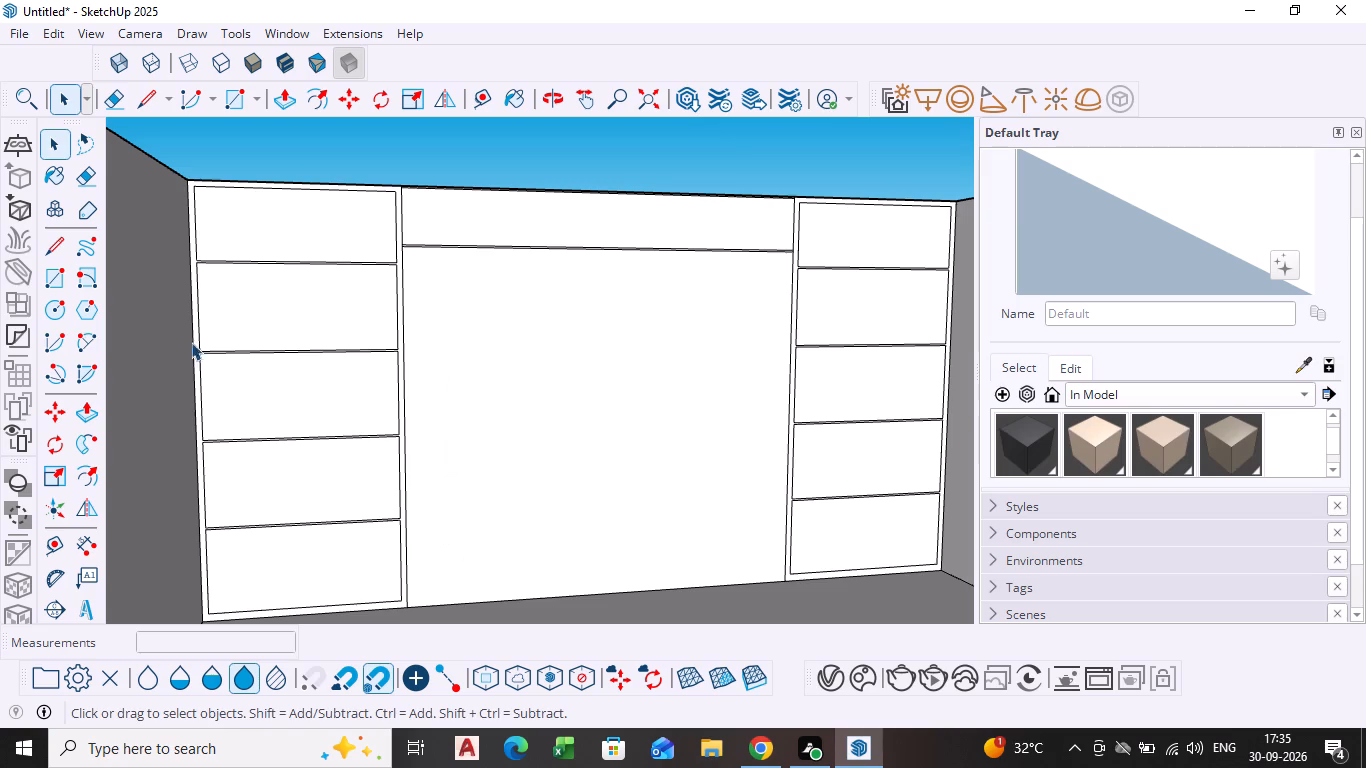
{"action": "left_click", "coordinate": [52, 279]}
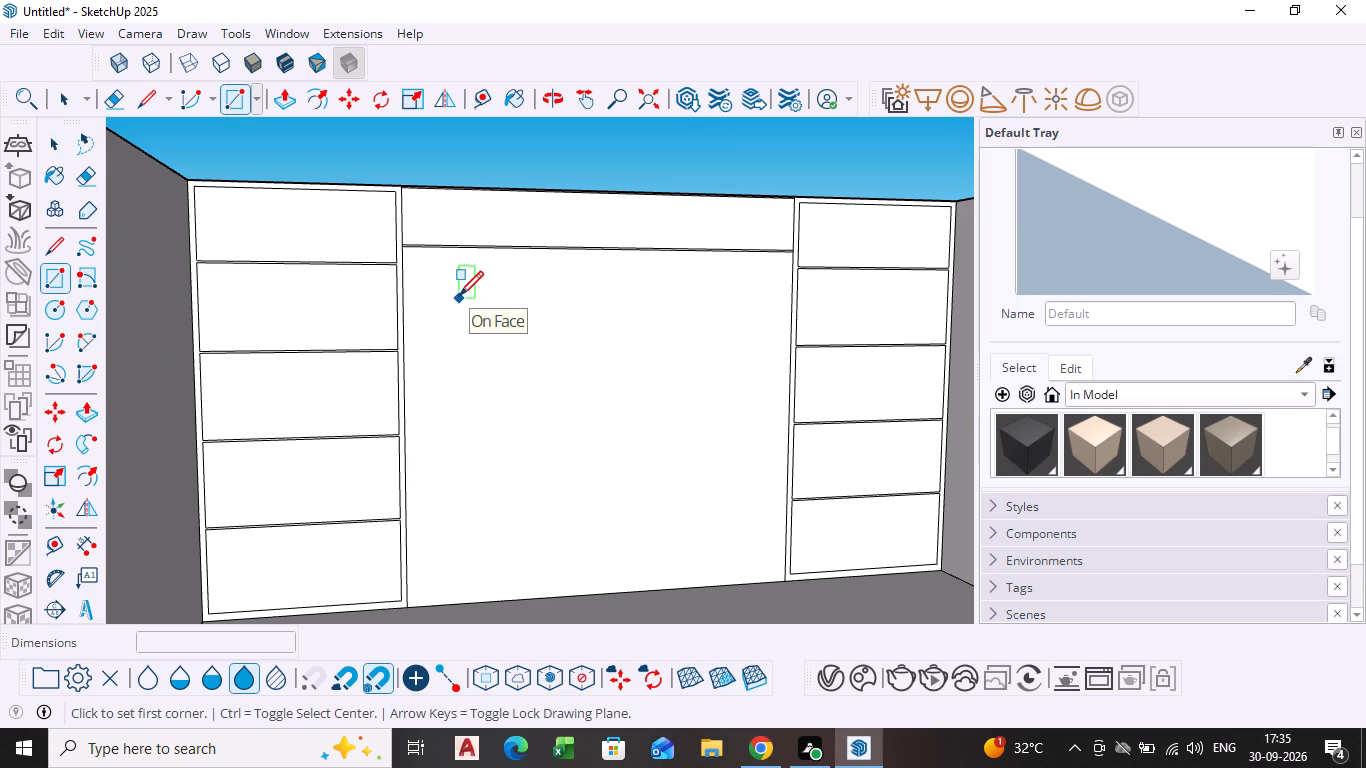
{"action": "left_click", "coordinate": [459, 298]}
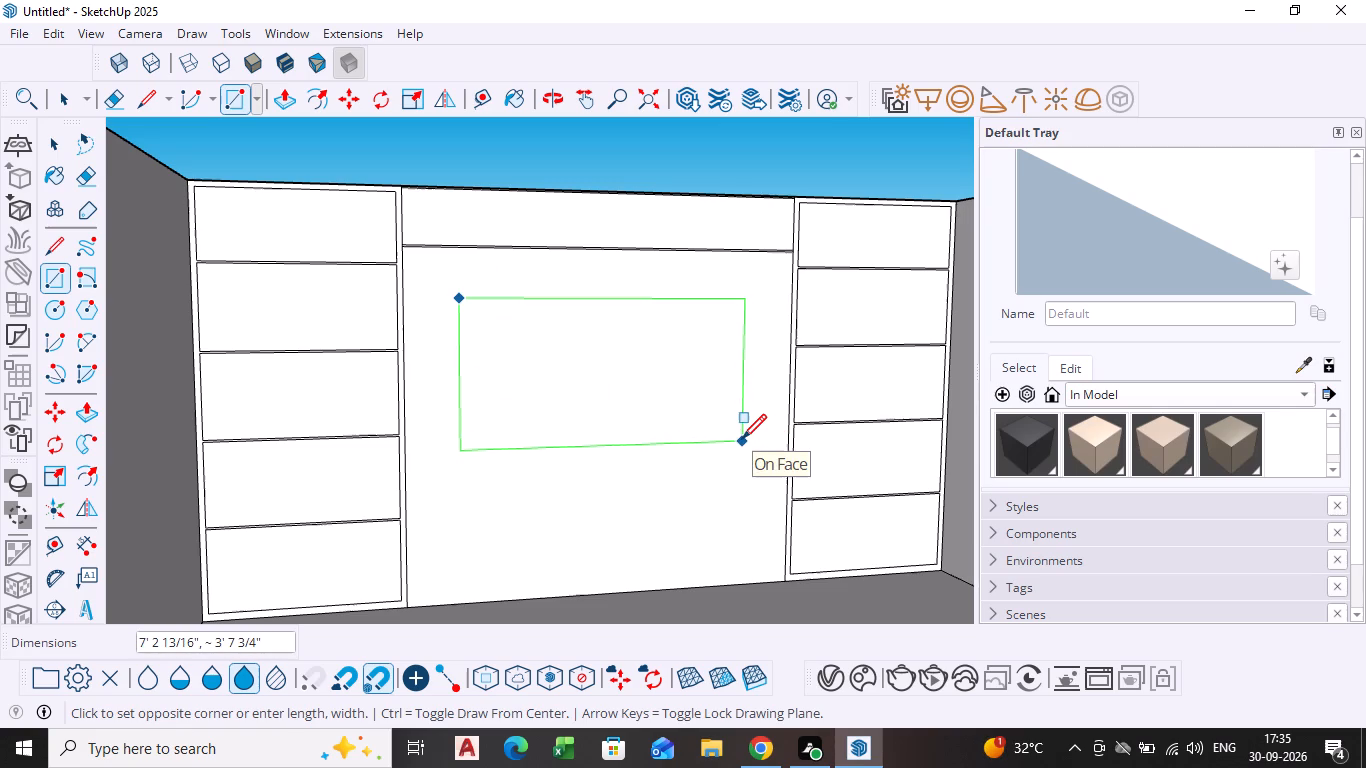
{"action": "left_click", "coordinate": [761, 490]}
{"action": "key", "text": "space"}
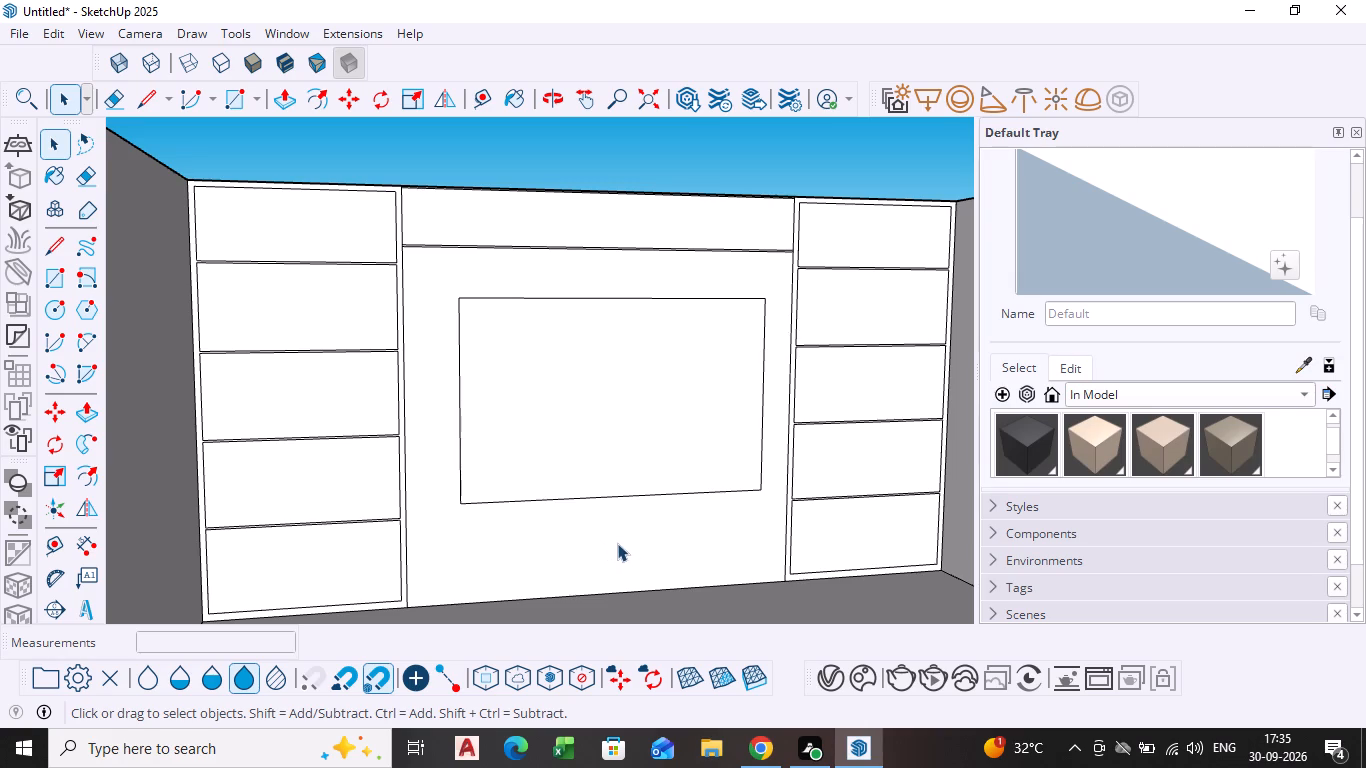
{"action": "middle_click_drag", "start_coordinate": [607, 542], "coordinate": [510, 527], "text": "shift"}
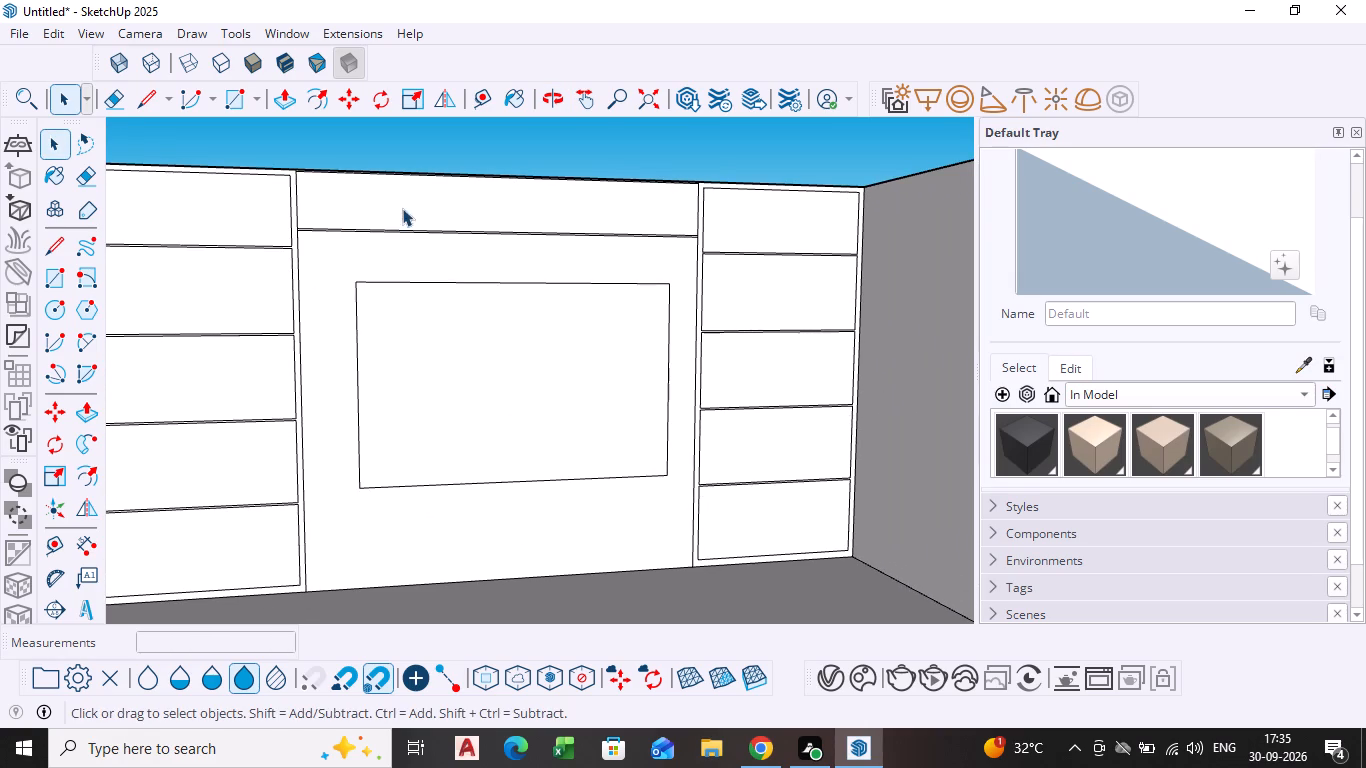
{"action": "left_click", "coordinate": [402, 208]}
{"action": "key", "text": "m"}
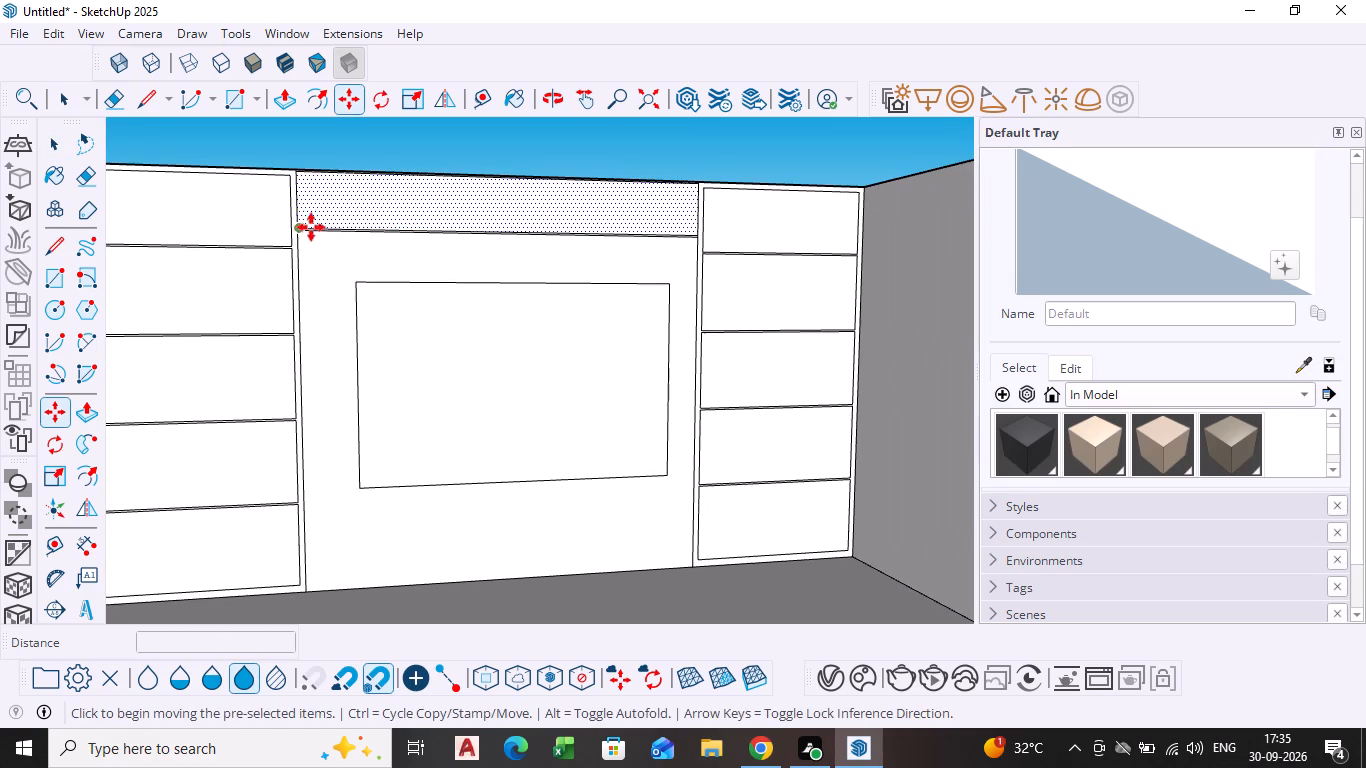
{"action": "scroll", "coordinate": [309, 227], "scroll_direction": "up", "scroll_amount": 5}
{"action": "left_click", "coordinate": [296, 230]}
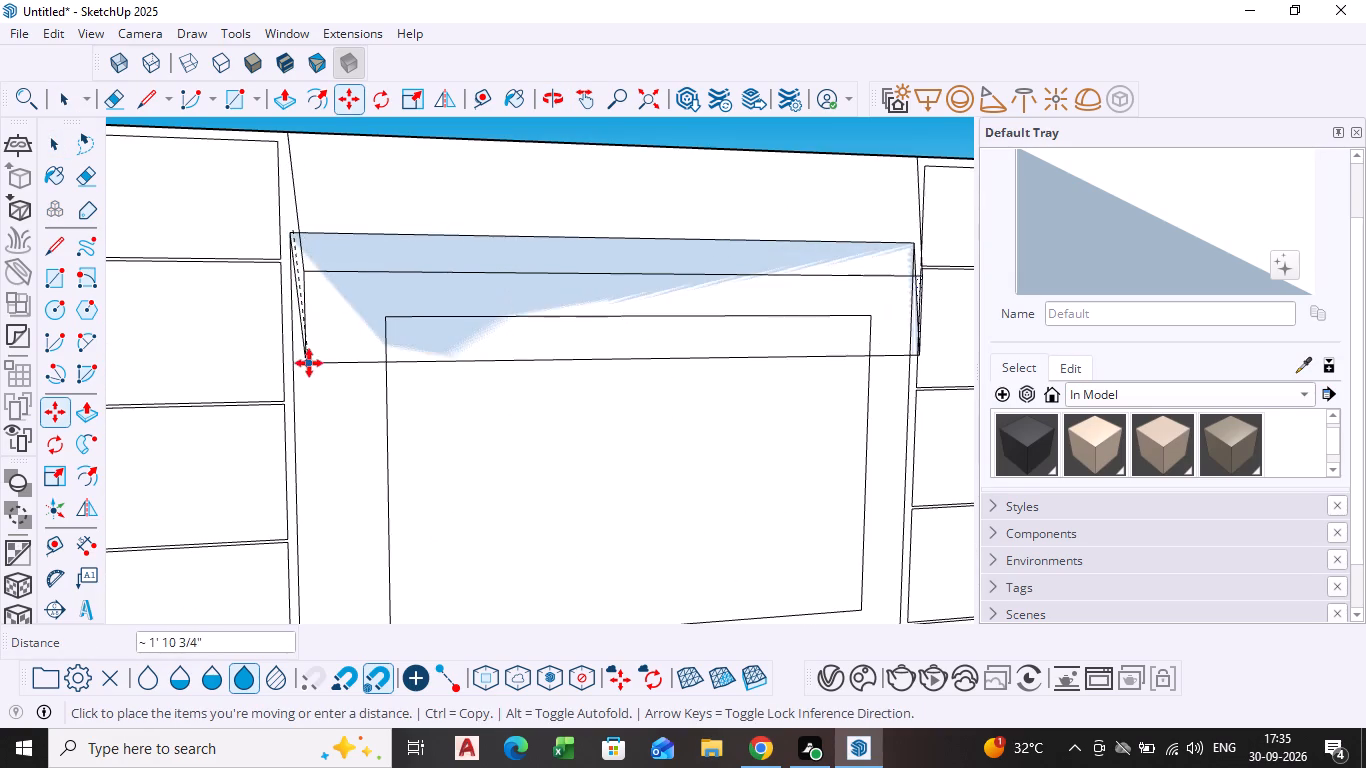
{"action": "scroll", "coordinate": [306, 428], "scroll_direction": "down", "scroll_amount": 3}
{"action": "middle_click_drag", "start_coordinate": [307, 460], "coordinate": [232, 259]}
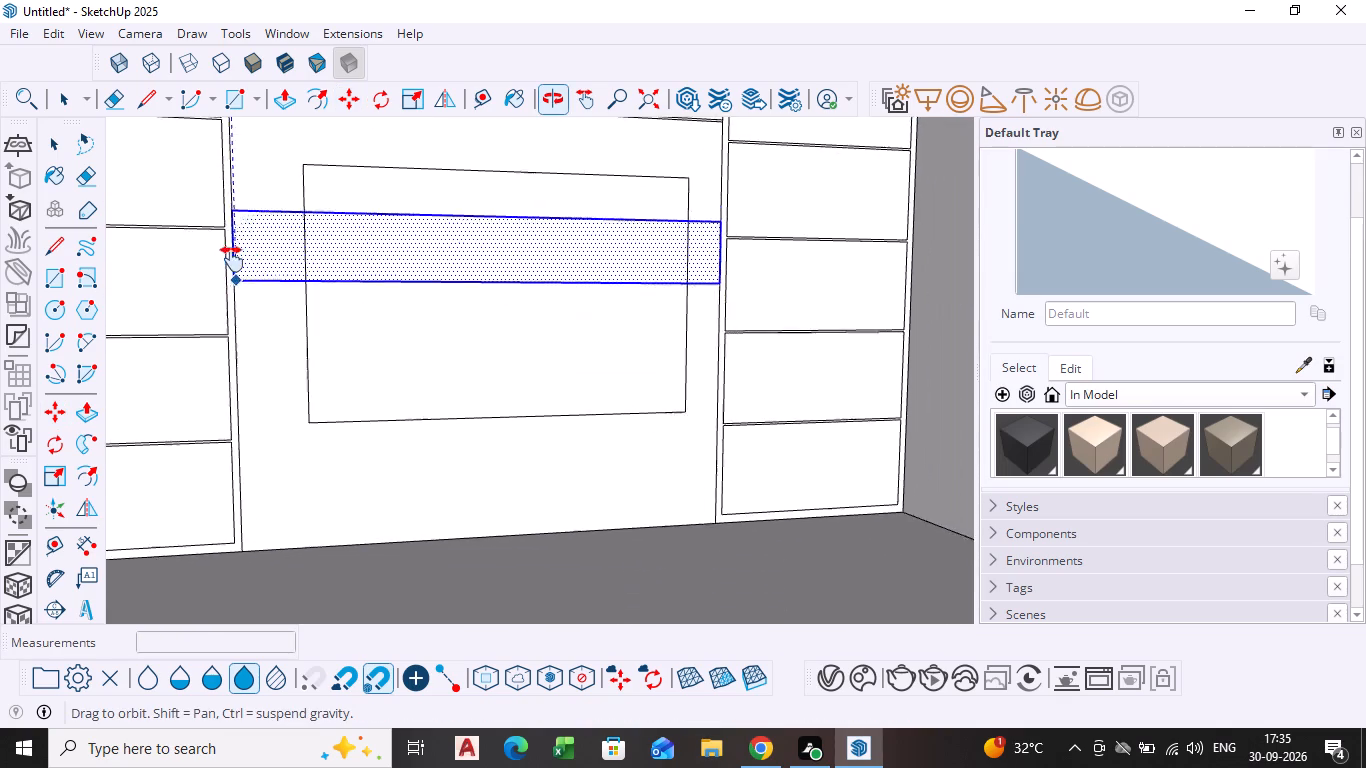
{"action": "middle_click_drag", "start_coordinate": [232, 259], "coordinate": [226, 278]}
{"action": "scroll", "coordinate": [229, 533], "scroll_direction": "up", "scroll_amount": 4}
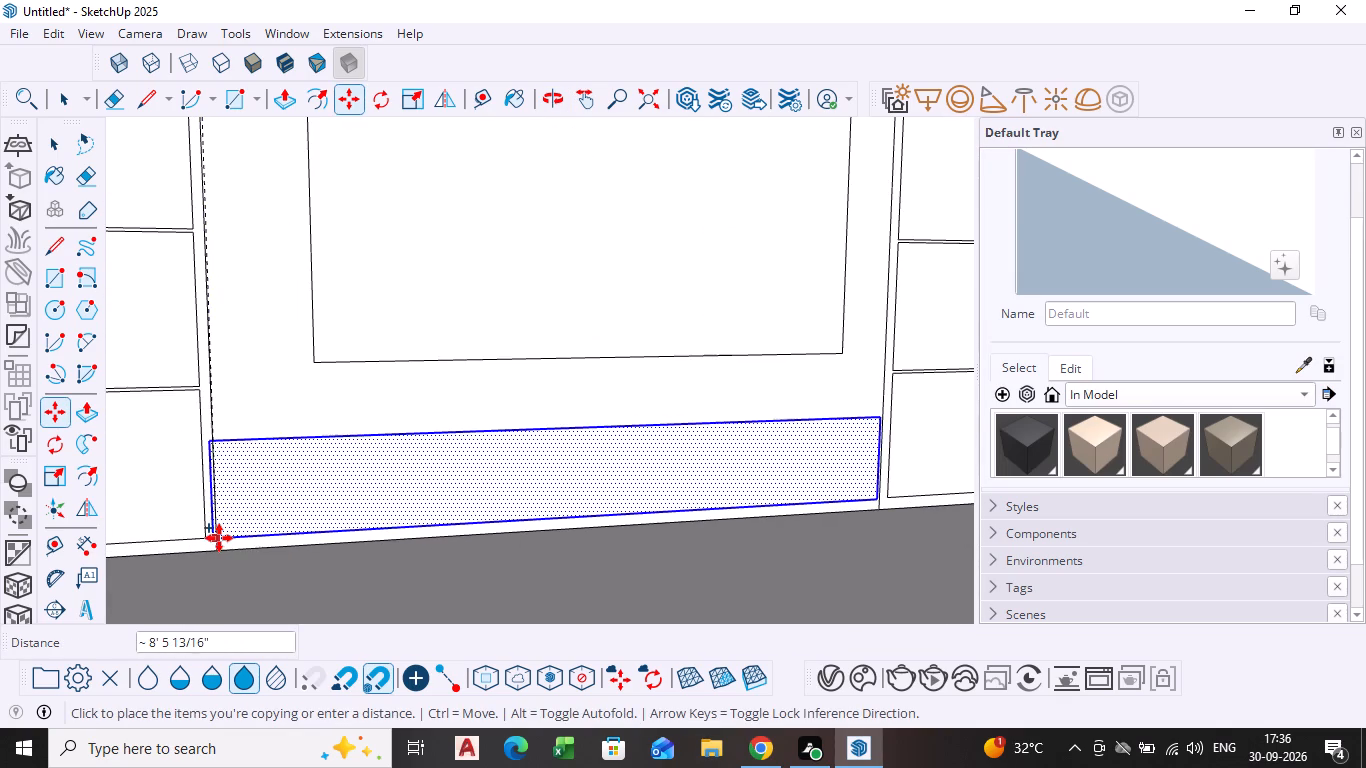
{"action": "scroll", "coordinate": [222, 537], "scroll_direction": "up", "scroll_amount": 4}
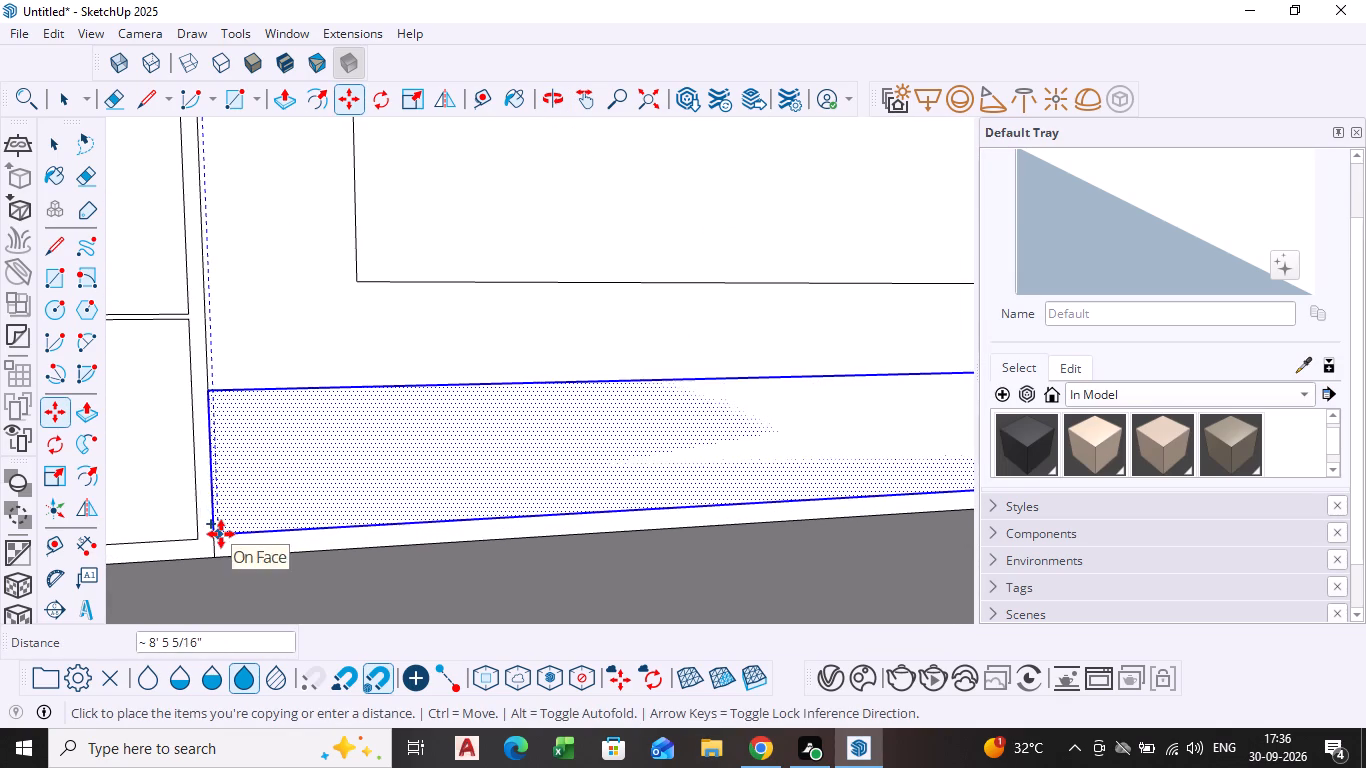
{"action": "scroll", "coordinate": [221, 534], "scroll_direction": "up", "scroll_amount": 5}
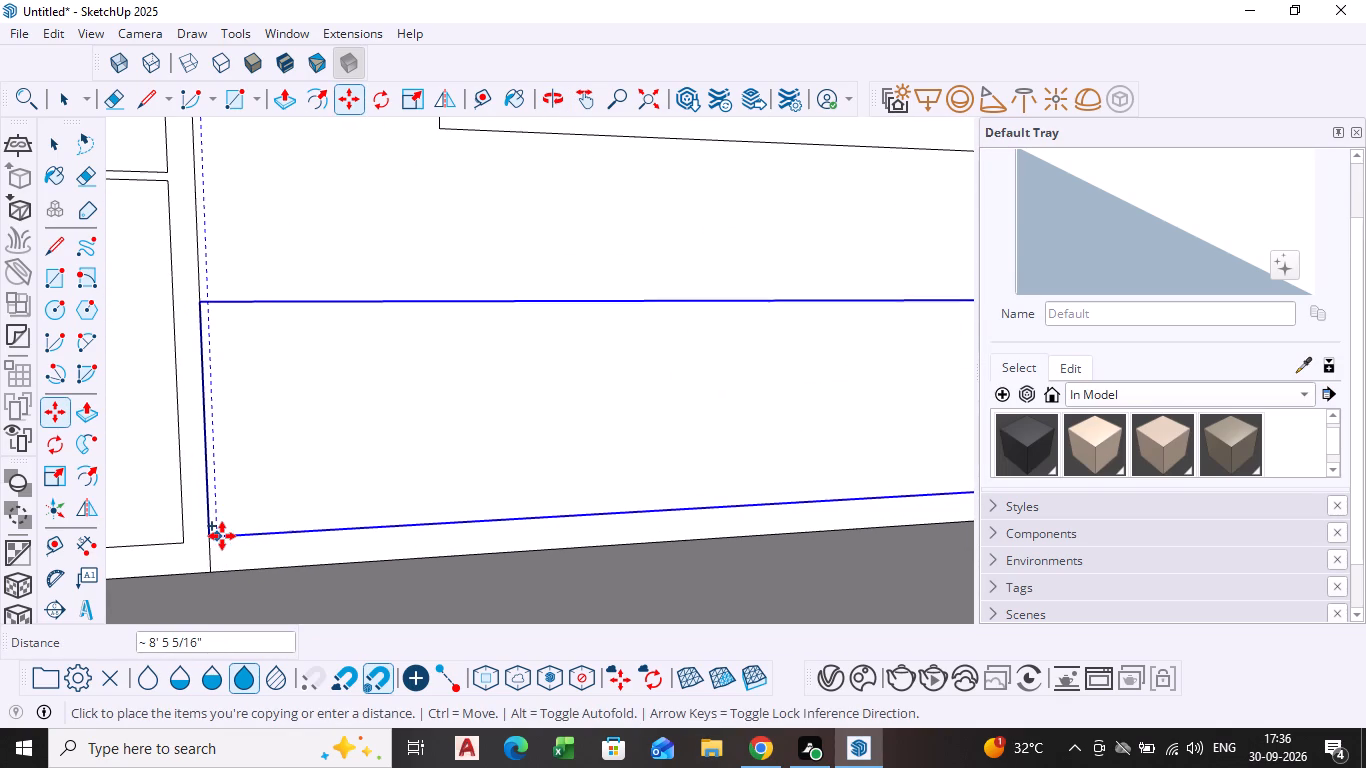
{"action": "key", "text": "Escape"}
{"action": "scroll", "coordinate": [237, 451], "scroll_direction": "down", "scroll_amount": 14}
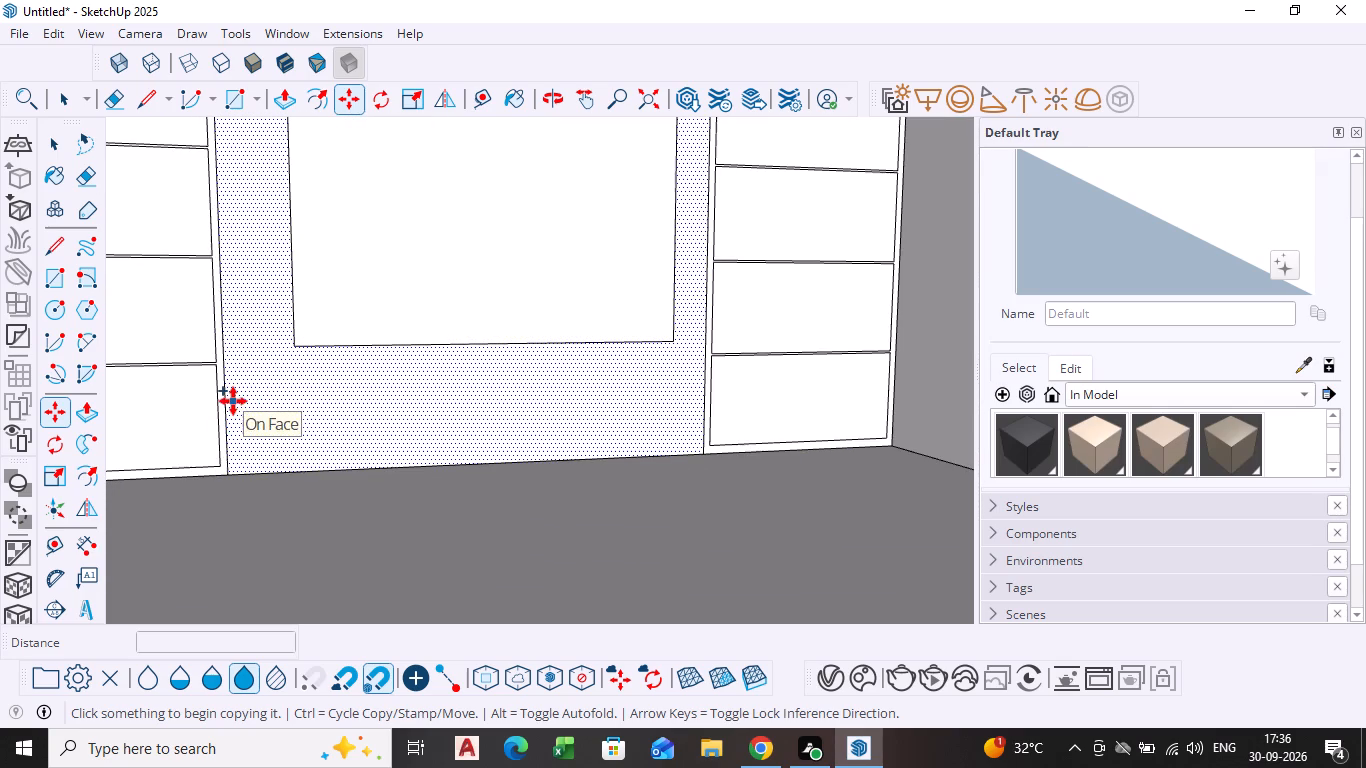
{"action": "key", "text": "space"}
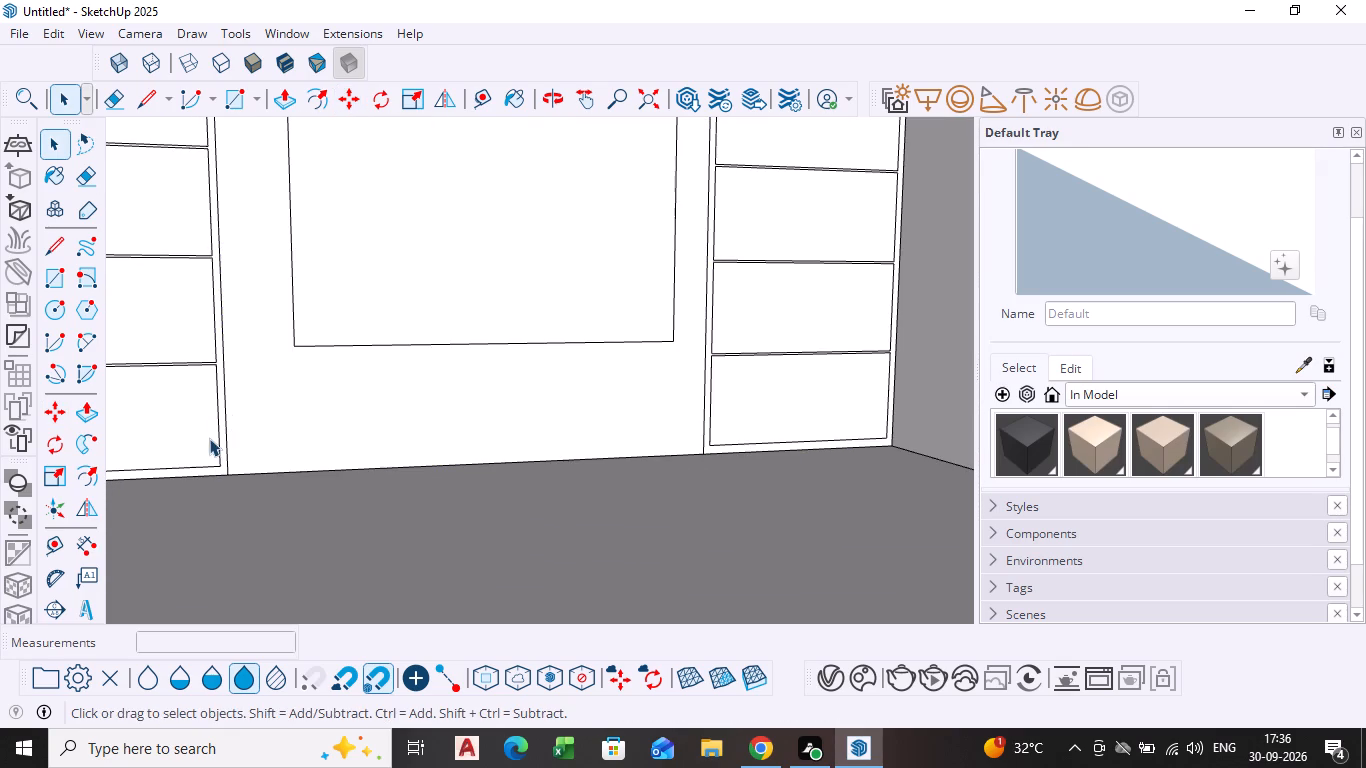
Draw a bottom strip rectangle about 9' 10" by 1' 4 5/16" along the floor between the two side panels.
{"action": "key", "text": "r"}
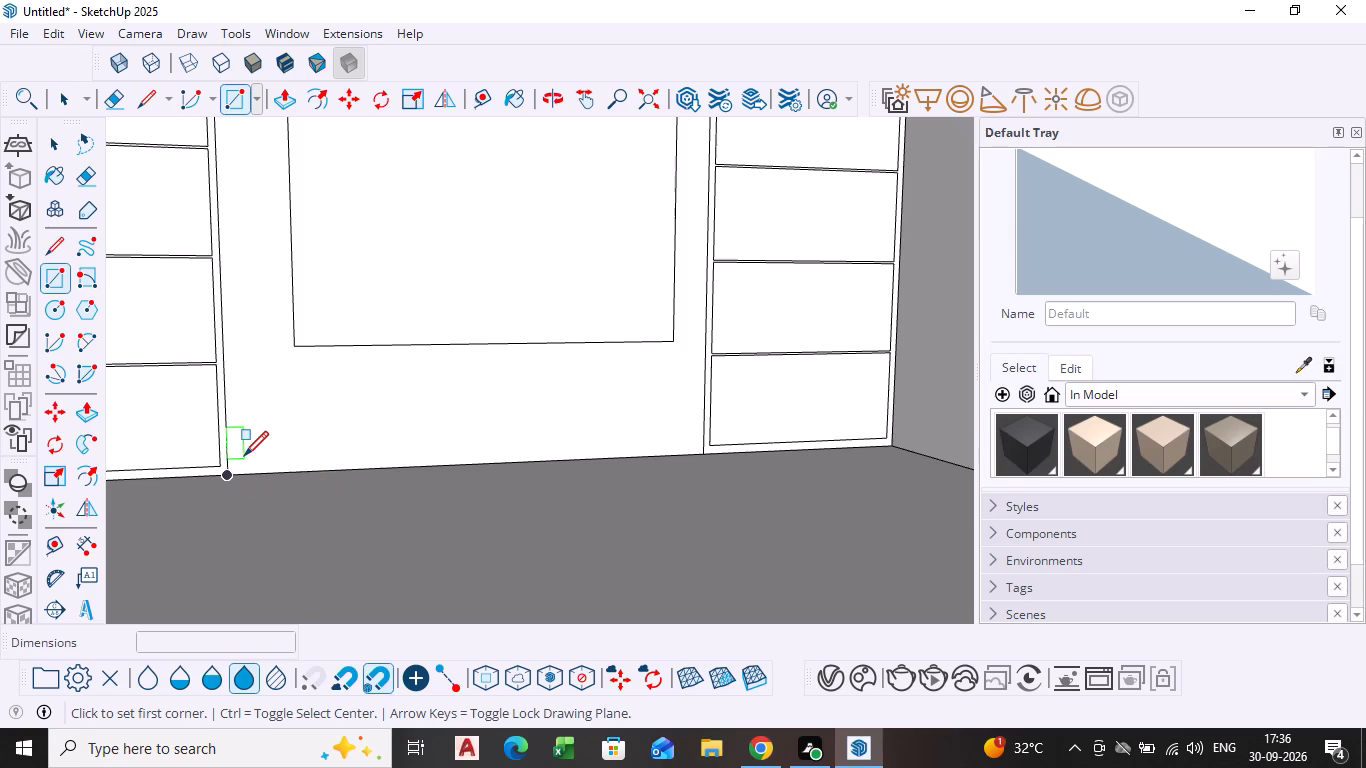
{"action": "scroll", "coordinate": [244, 458], "scroll_direction": "up", "scroll_amount": 5}
{"action": "left_click_drag", "start_coordinate": [216, 487], "coordinate": [222, 470]}
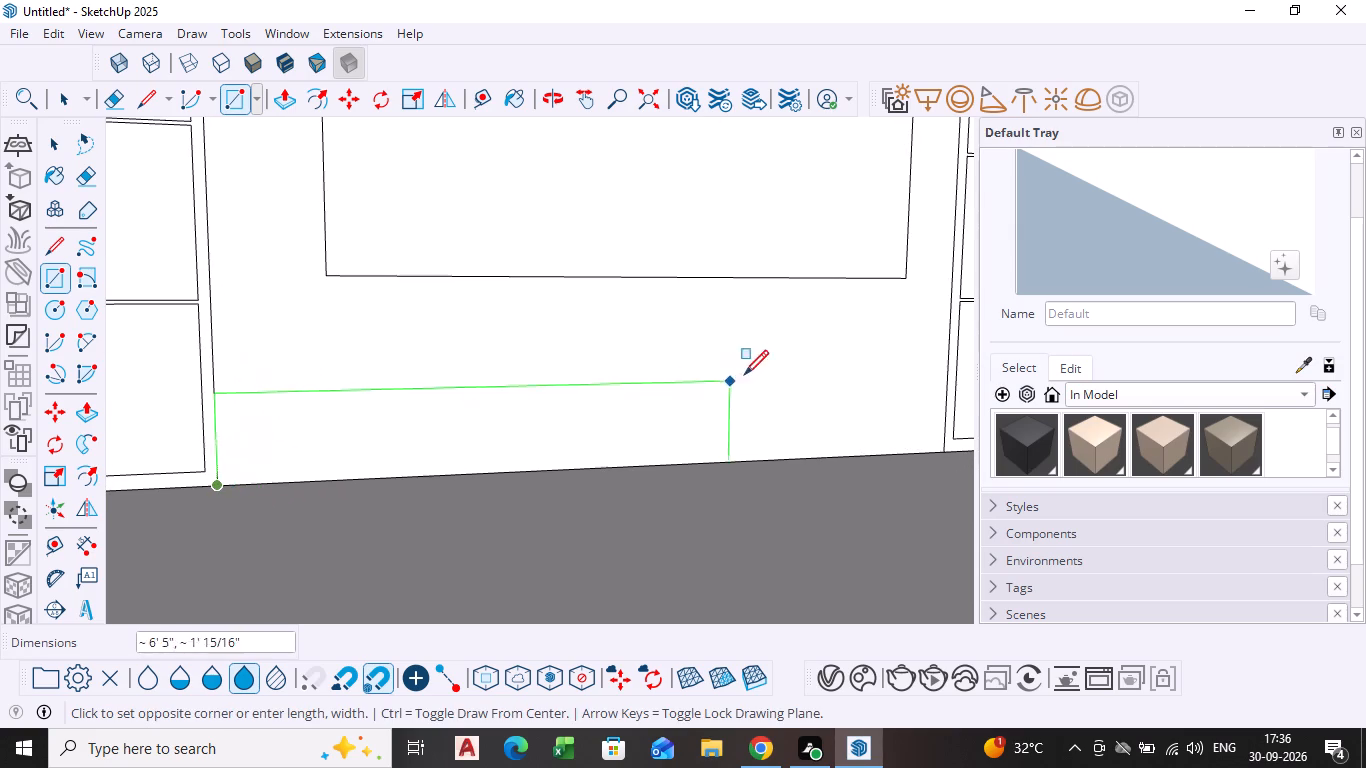
{"action": "scroll", "coordinate": [816, 380], "scroll_direction": "down", "scroll_amount": 3}
{"action": "middle_click_drag", "start_coordinate": [838, 389], "coordinate": [592, 394], "text": "shift"}
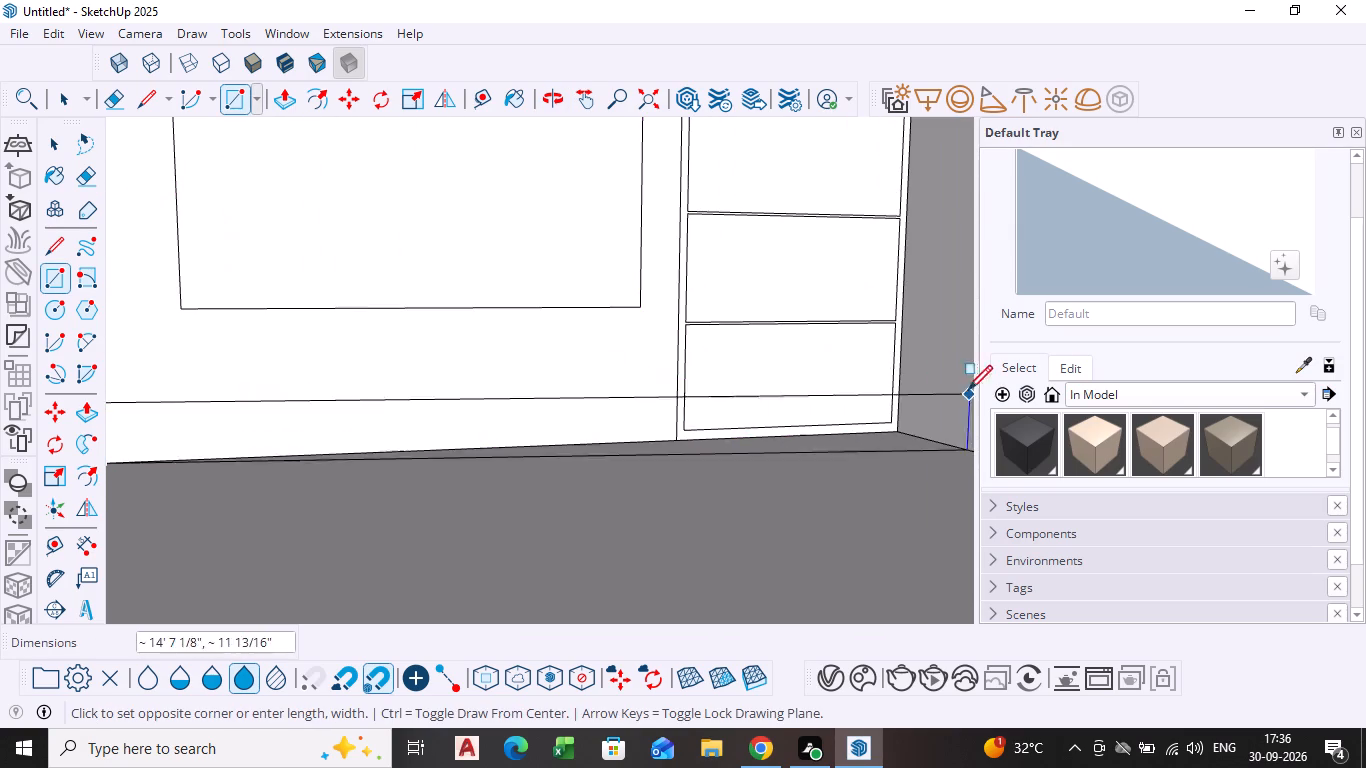
{"action": "scroll", "coordinate": [680, 393], "scroll_direction": "up", "scroll_amount": 5}
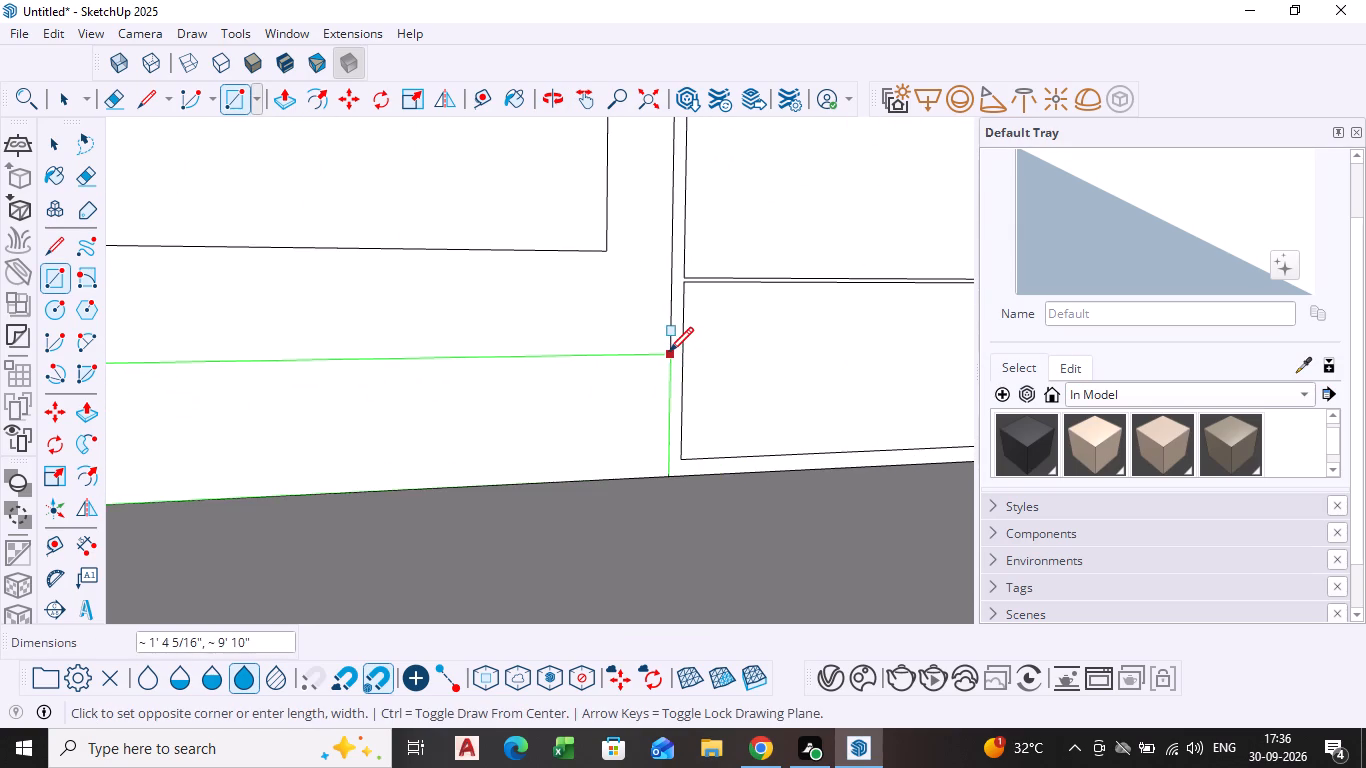
{"action": "left_click", "coordinate": [669, 354]}
{"action": "scroll", "coordinate": [624, 424], "scroll_direction": "down", "scroll_amount": 11}
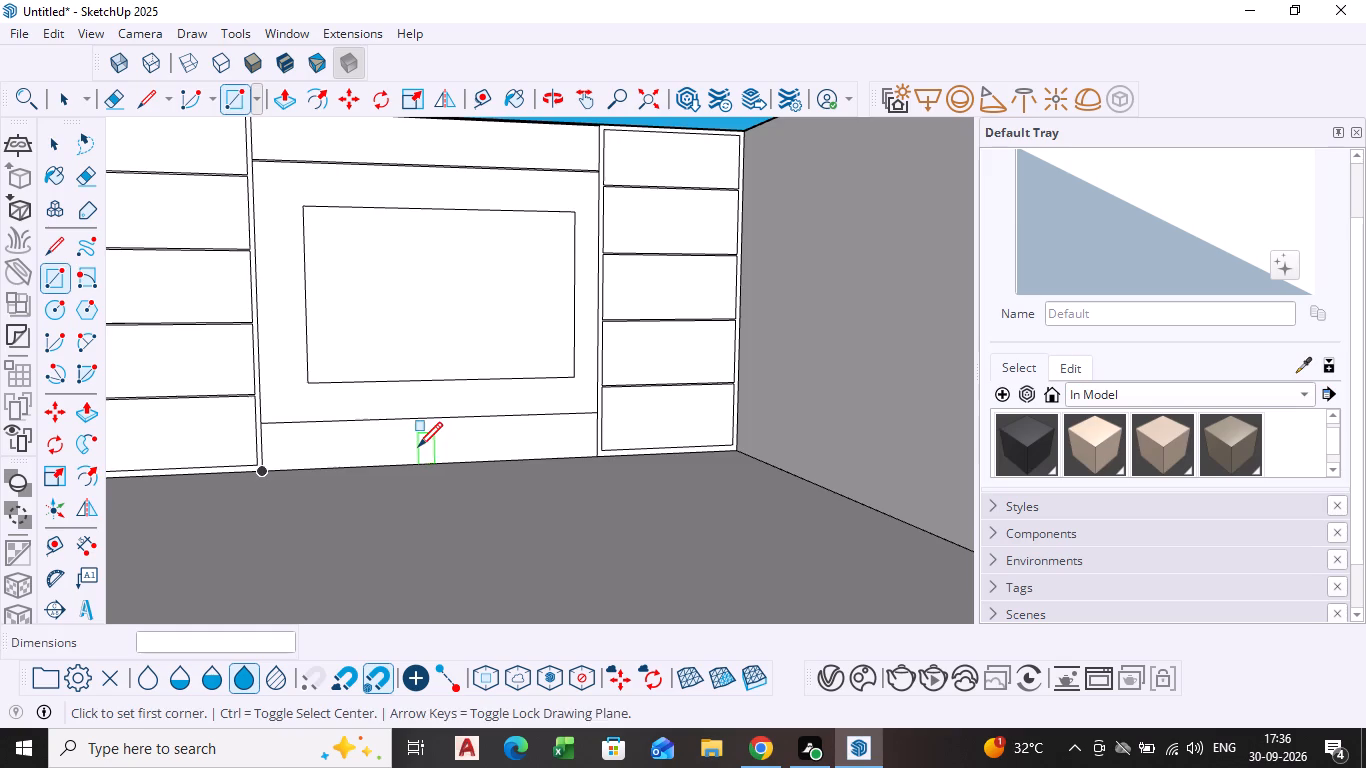
{"action": "key", "text": "space"}
Offset the bottom strip's outline inward by about 13/16" to form a border.
{"action": "scroll", "coordinate": [391, 437], "scroll_direction": "up", "scroll_amount": 4}
{"action": "left_click", "coordinate": [384, 433]}
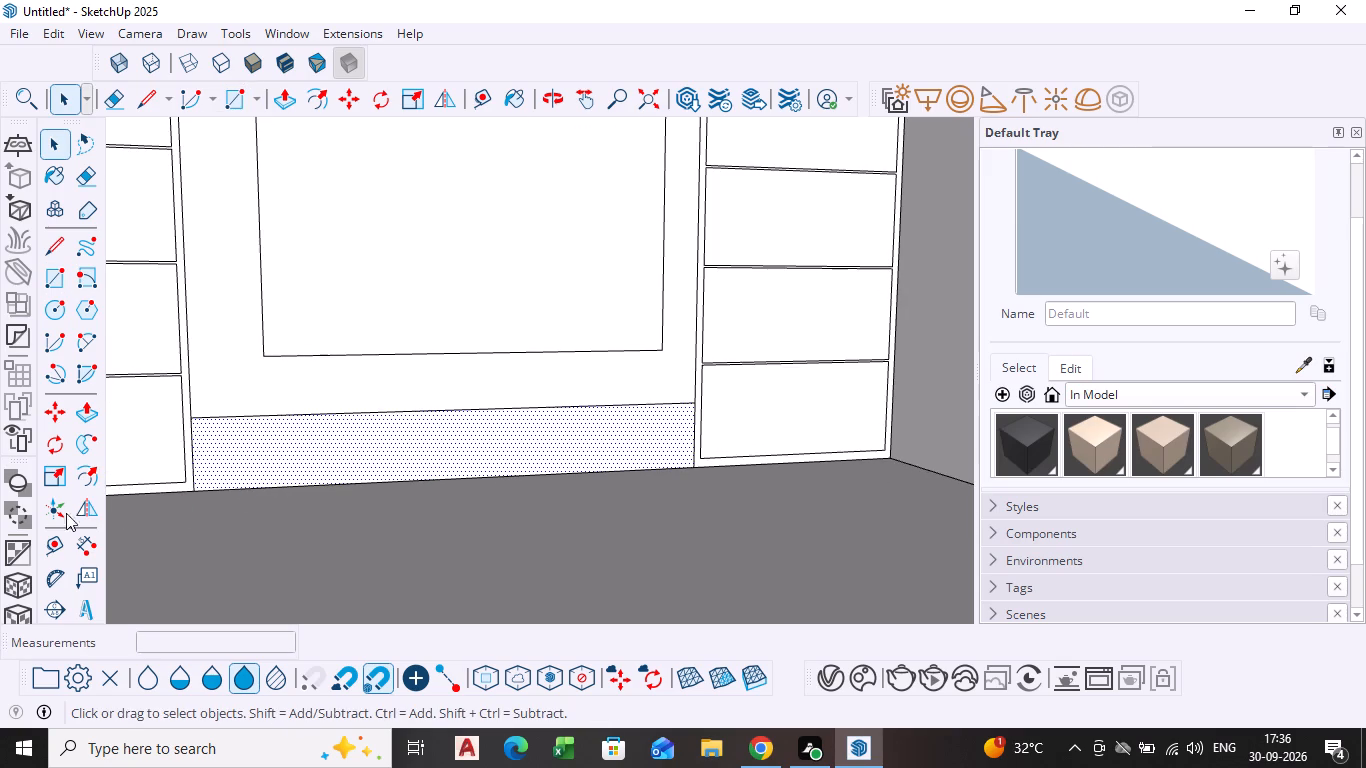
{"action": "left_click", "coordinate": [81, 464]}
{"action": "left_click", "coordinate": [295, 446]}
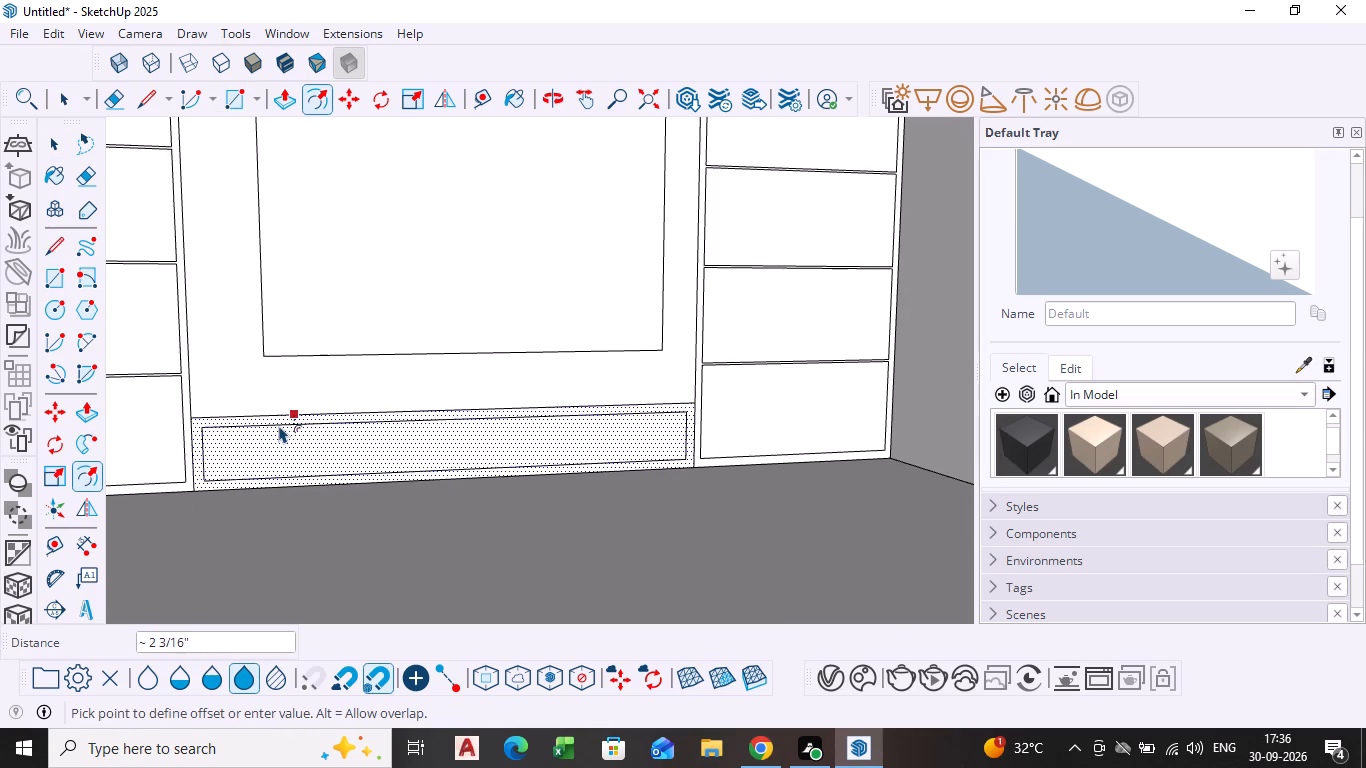
{"action": "scroll", "coordinate": [279, 425], "scroll_direction": "up", "scroll_amount": 5}
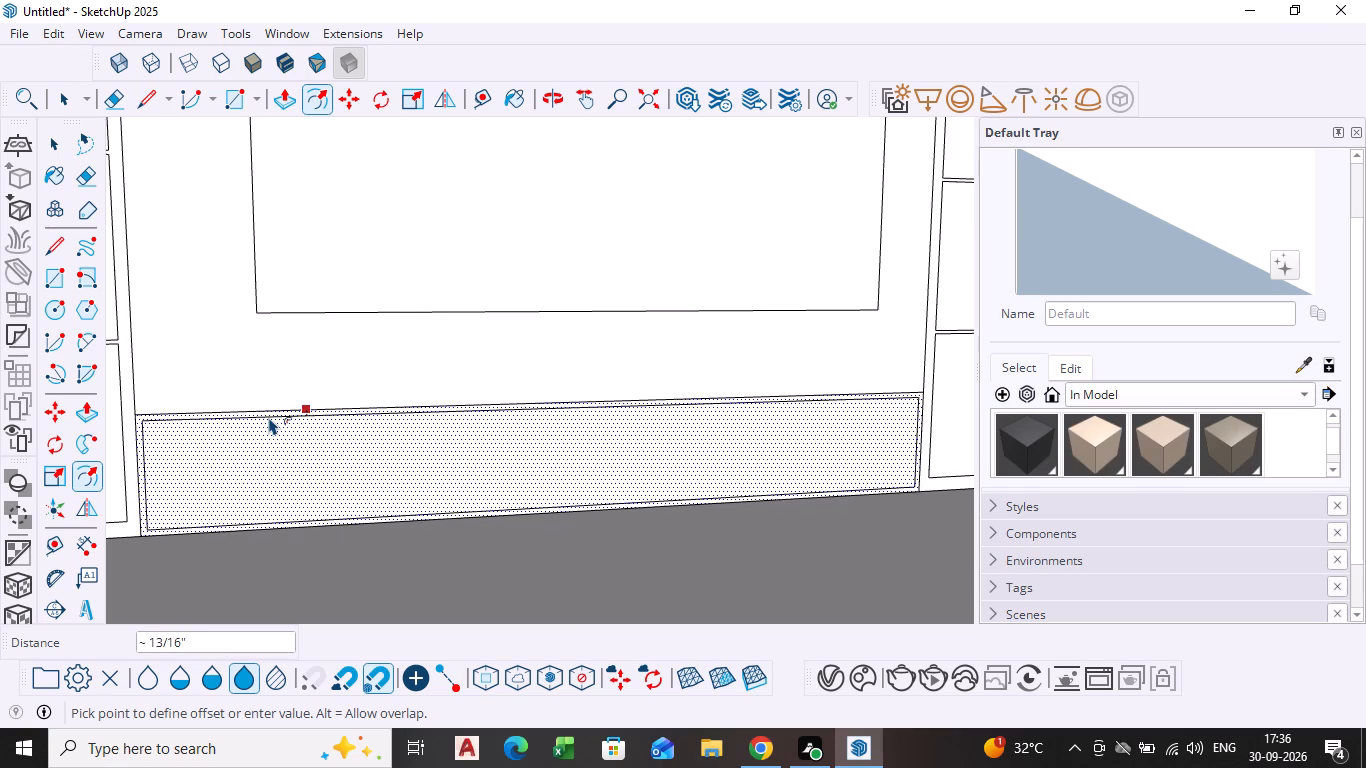
{"action": "left_click", "coordinate": [269, 417]}
{"action": "key", "text": "space"}
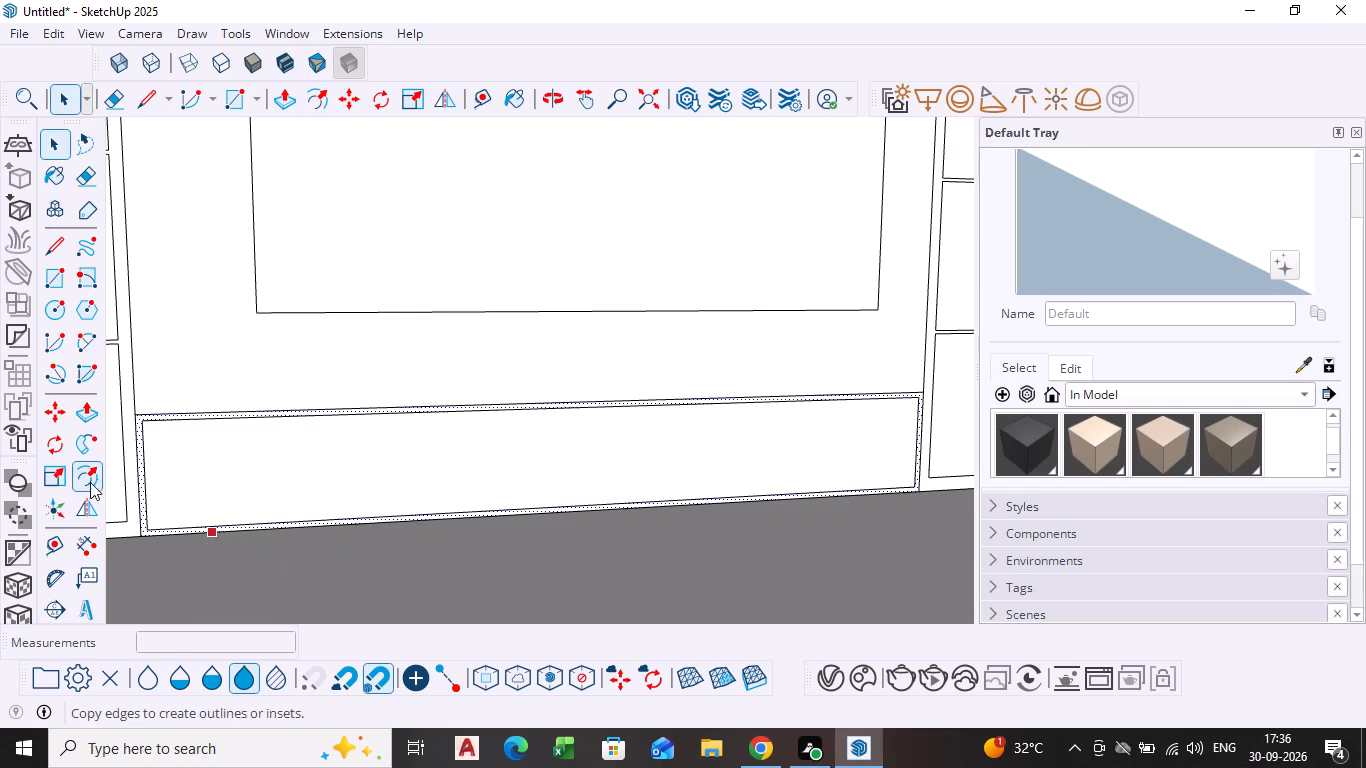
Delete the inner vertical border edge at the bottom strip's left end.
{"action": "scroll", "coordinate": [98, 478], "scroll_direction": "up", "scroll_amount": 7}
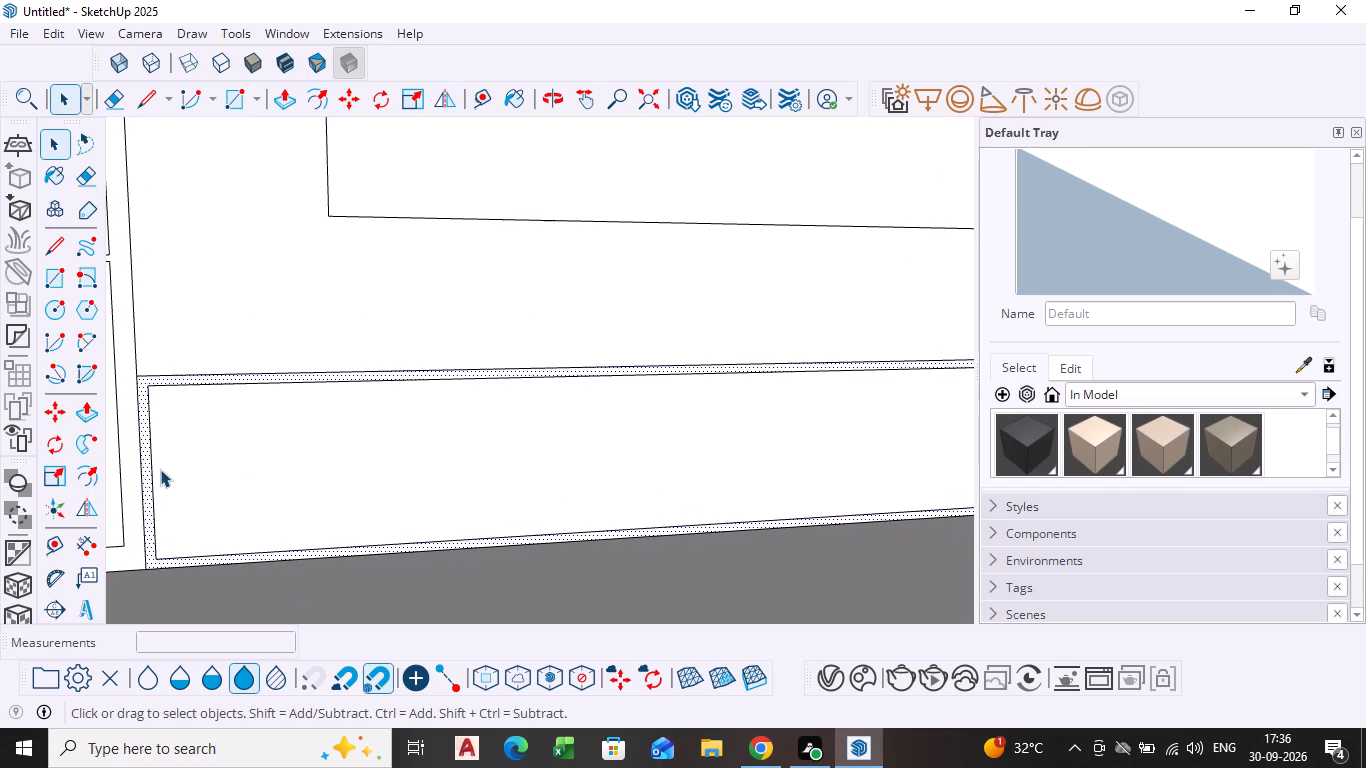
{"action": "left_click", "coordinate": [150, 468]}
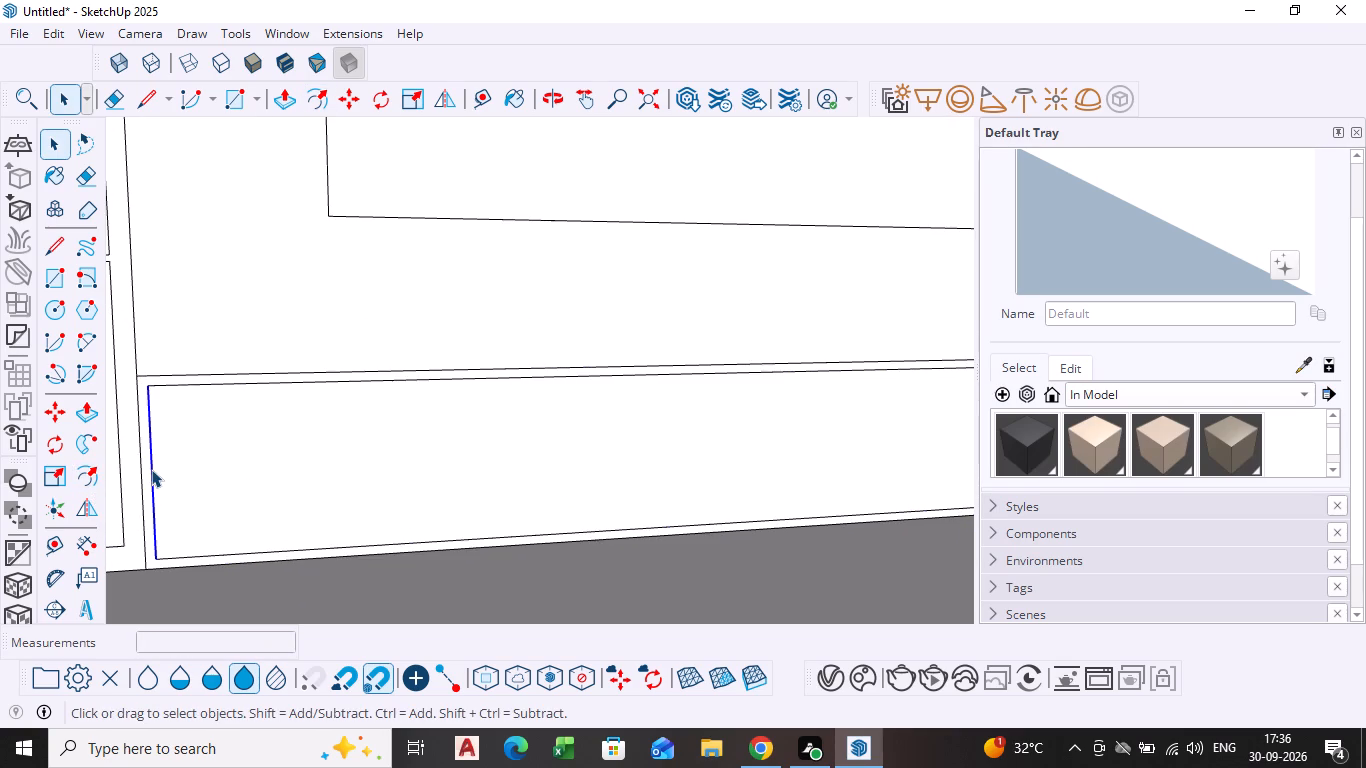
{"action": "key", "text": "Delete"}
Extend the bottom strip's upper and lower inner border lines to its left outer edge.
{"action": "scroll", "coordinate": [148, 376], "scroll_direction": "up", "scroll_amount": 4}
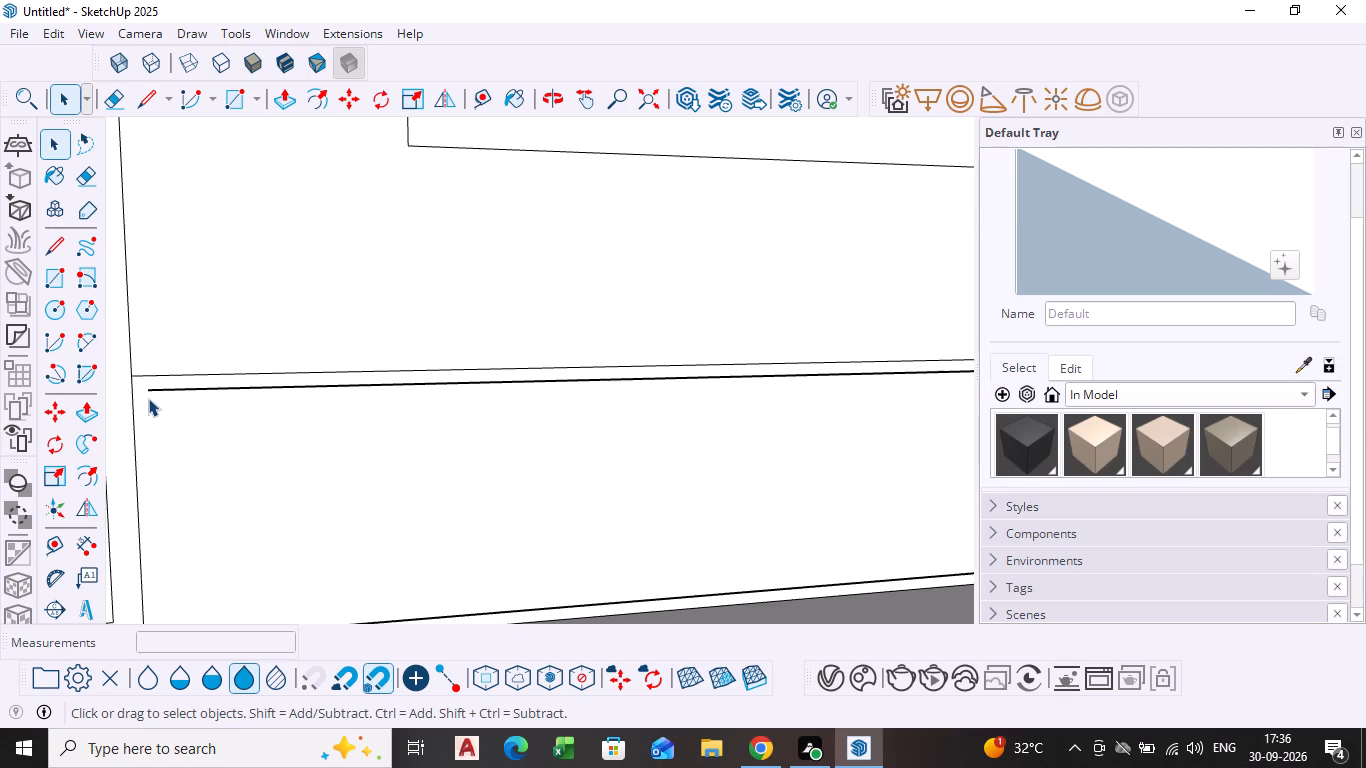
{"action": "key", "text": "l"}
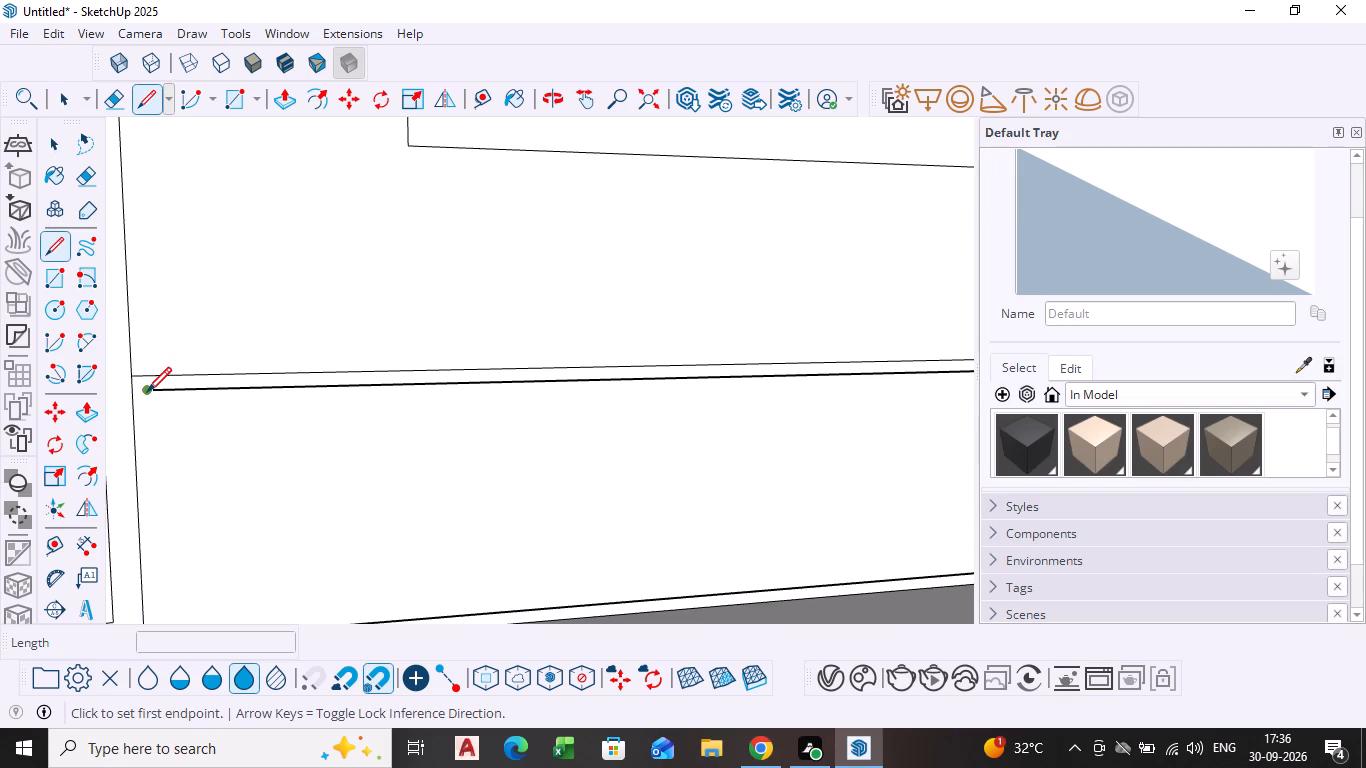
{"action": "left_click", "coordinate": [147, 394]}
{"action": "left_click", "coordinate": [136, 395]}
{"action": "scroll", "coordinate": [170, 452], "scroll_direction": "down", "scroll_amount": 11}
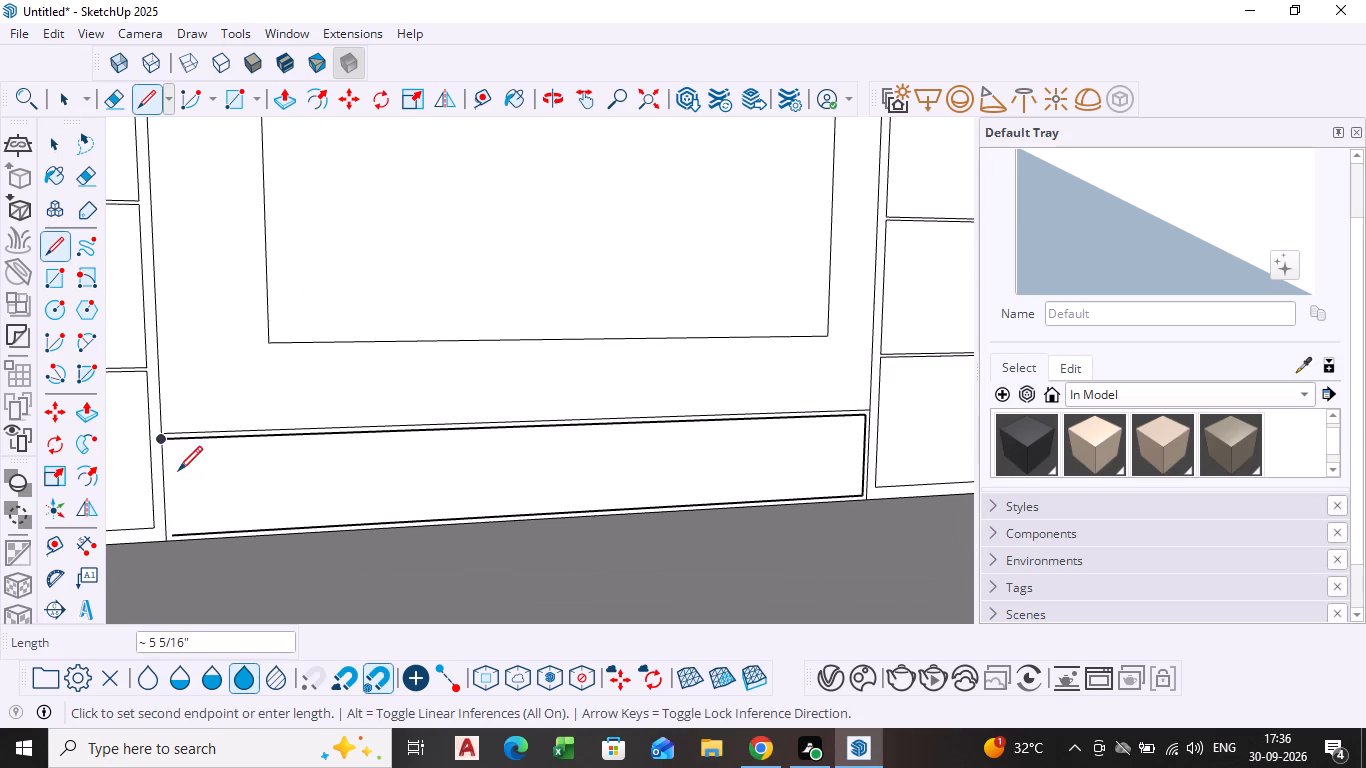
{"action": "key", "text": "Escape"}
{"action": "middle_click_drag", "start_coordinate": [165, 550], "coordinate": [181, 483]}
{"action": "scroll", "coordinate": [194, 468], "scroll_direction": "up", "scroll_amount": 11}
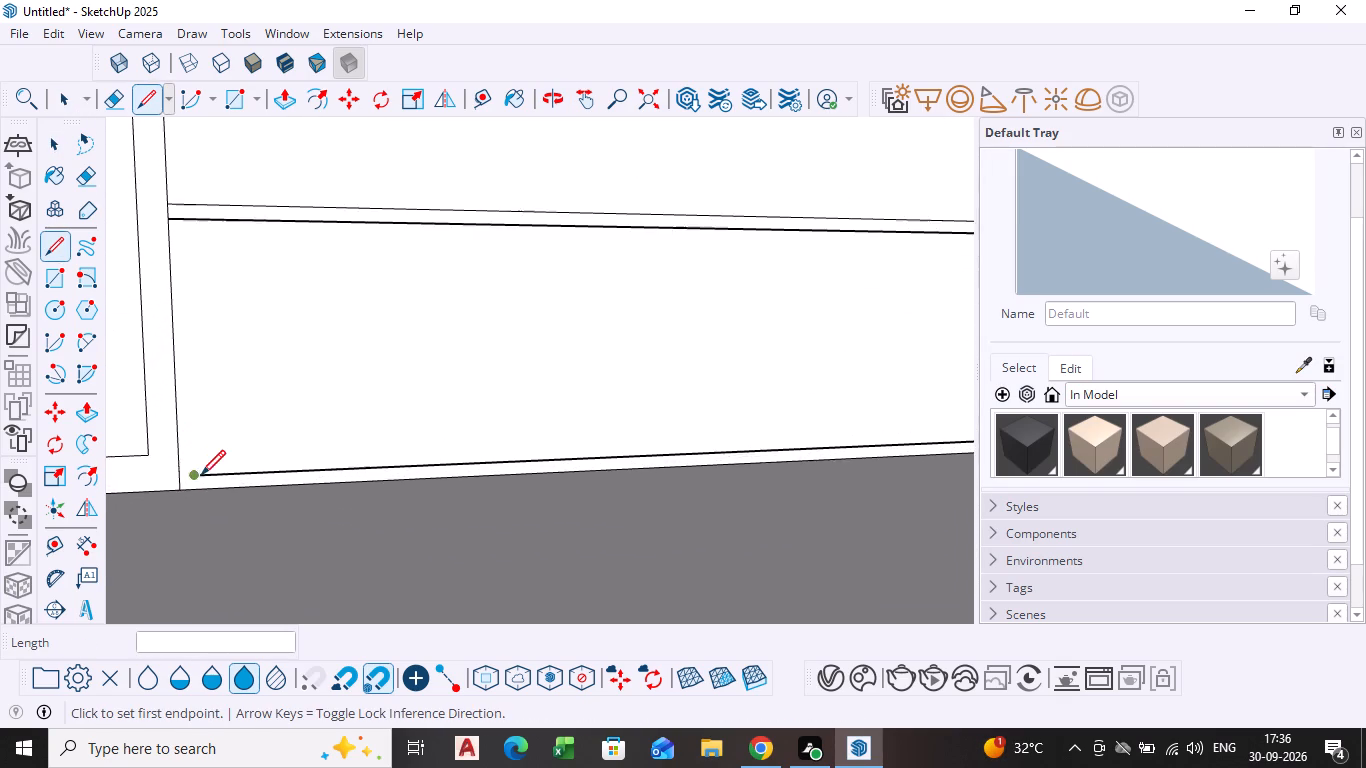
{"action": "scroll", "coordinate": [201, 477], "scroll_direction": "up", "scroll_amount": 4}
{"action": "left_click", "coordinate": [197, 477]}
{"action": "left_click", "coordinate": [175, 474]}
{"action": "scroll", "coordinate": [231, 449], "scroll_direction": "down", "scroll_amount": 13}
{"action": "key", "text": "Escape"}
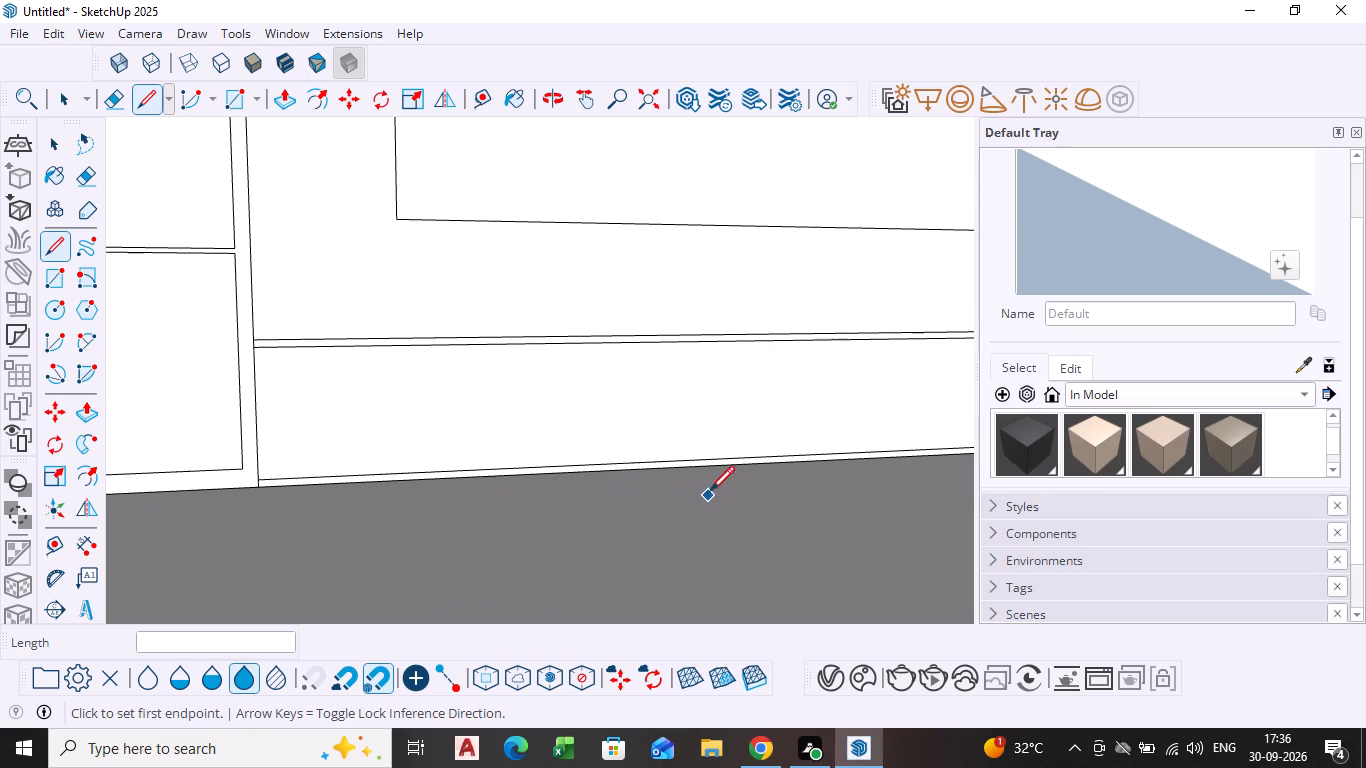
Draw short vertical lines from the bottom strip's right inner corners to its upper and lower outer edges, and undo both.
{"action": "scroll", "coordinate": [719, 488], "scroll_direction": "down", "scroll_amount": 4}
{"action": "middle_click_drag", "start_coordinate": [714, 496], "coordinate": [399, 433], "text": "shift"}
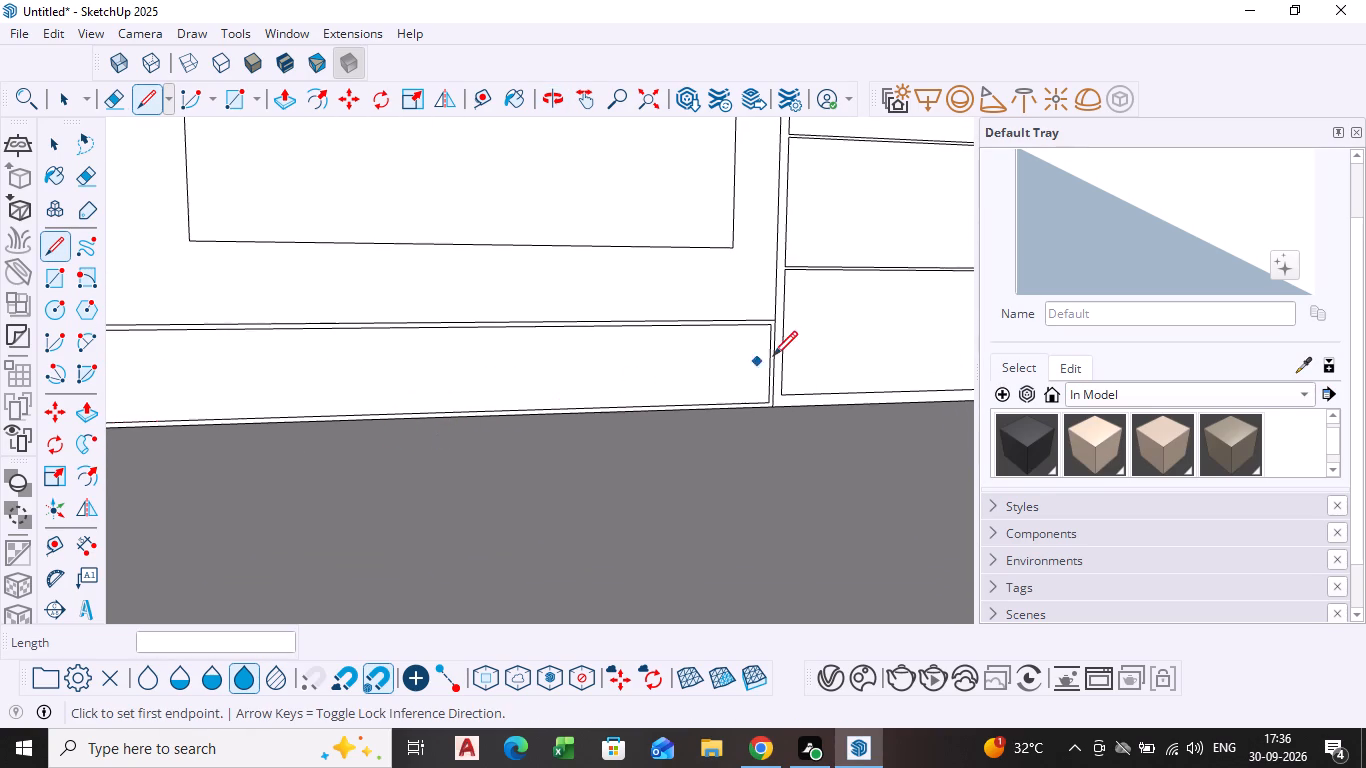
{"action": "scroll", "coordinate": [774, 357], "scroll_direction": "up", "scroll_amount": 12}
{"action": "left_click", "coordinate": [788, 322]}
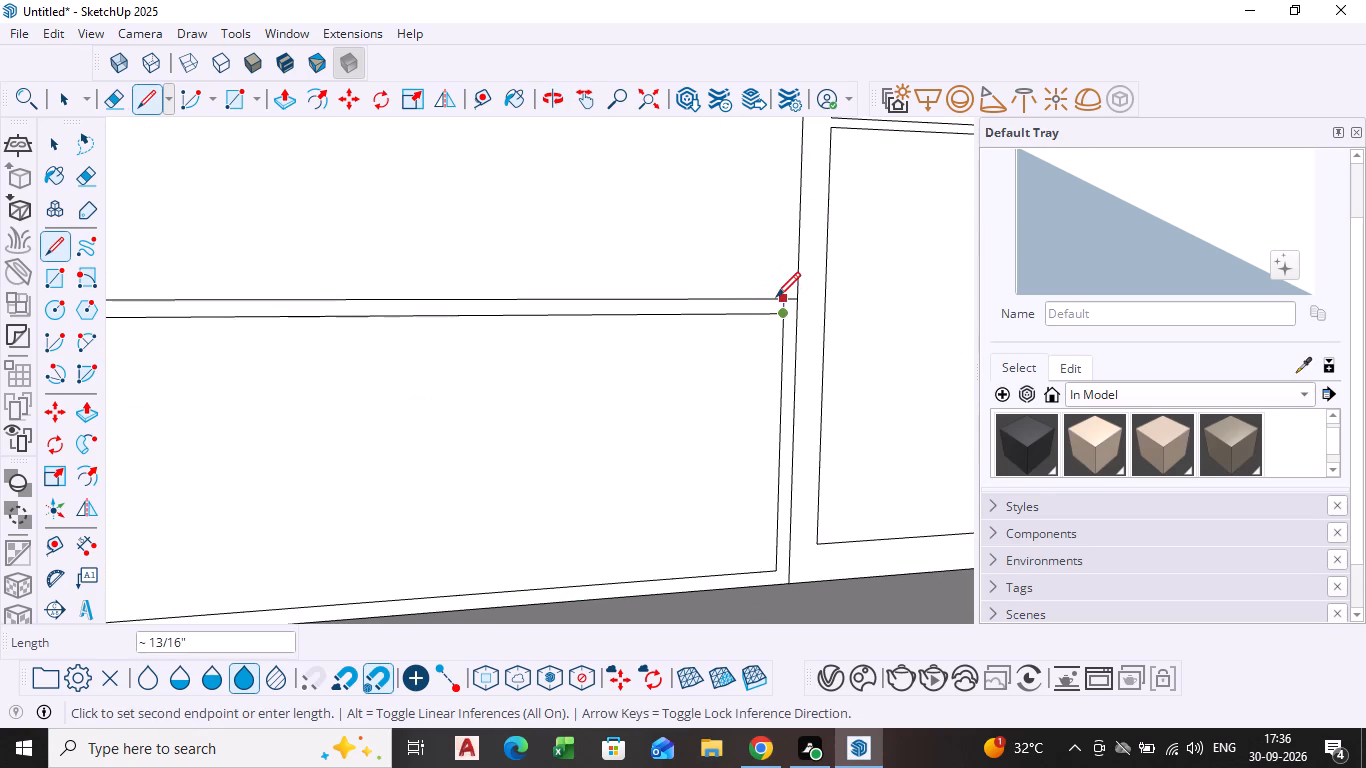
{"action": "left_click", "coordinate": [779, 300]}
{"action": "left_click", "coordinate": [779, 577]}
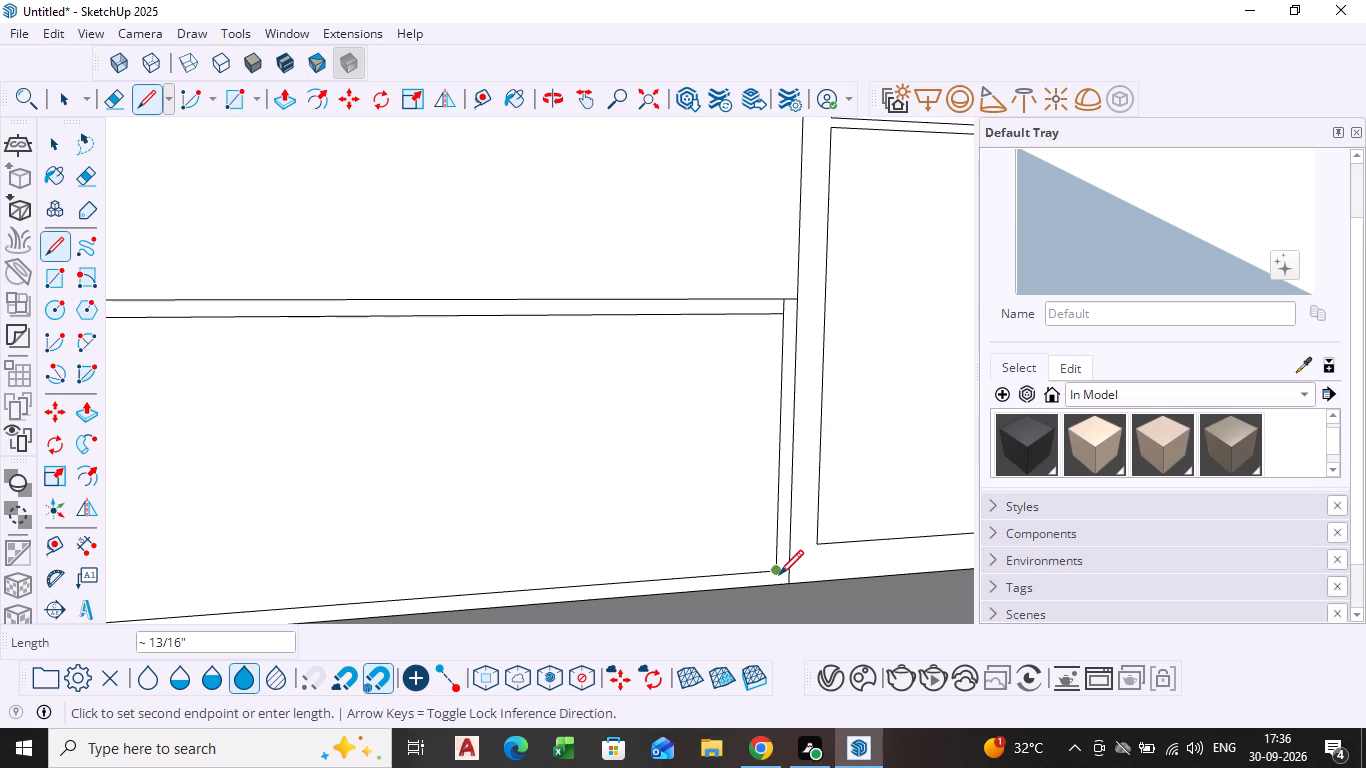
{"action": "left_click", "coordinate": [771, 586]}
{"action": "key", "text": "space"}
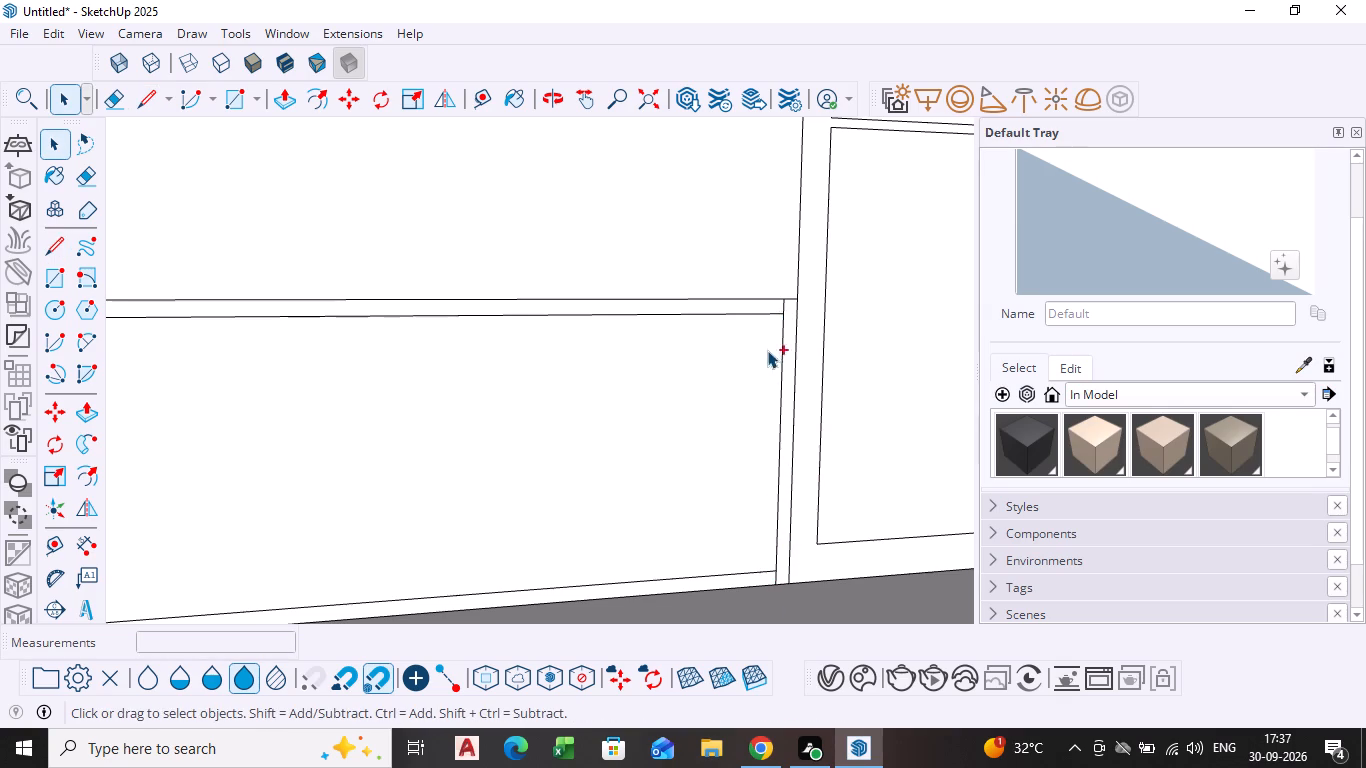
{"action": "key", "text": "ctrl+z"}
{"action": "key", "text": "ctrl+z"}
Extend the bottom strip's upper and lower inner border lines about 13/16" to its right outer edge.
{"action": "key", "text": "l"}
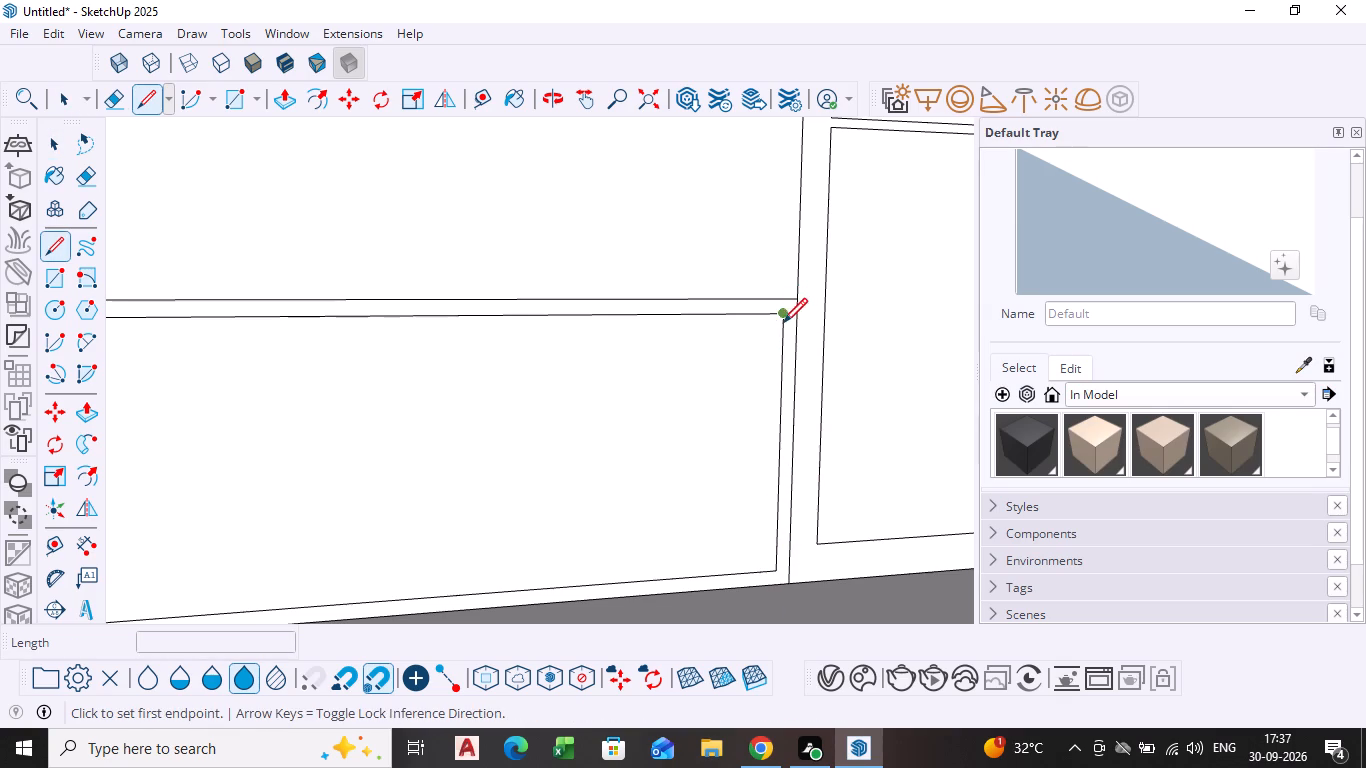
{"action": "left_click", "coordinate": [779, 319]}
{"action": "left_click", "coordinate": [797, 317]}
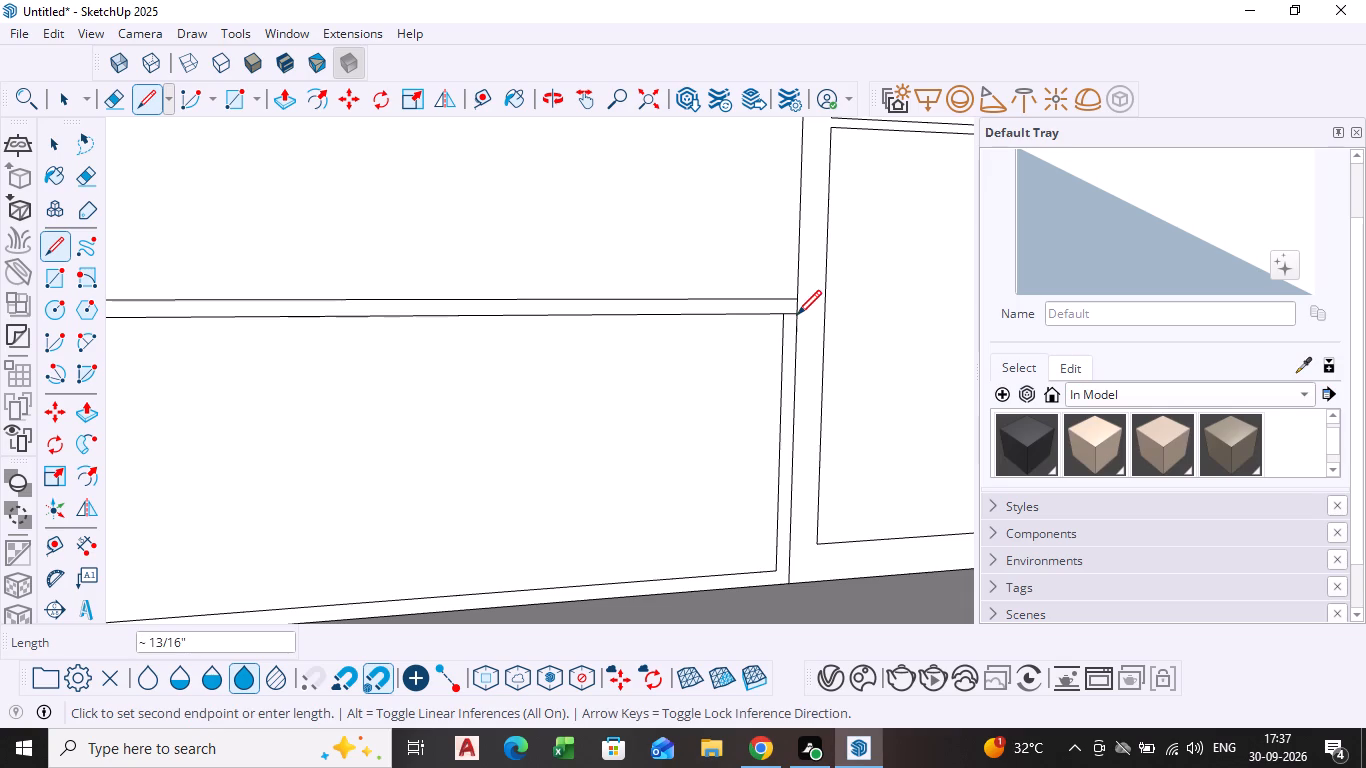
{"action": "left_click", "coordinate": [778, 571]}
{"action": "left_click", "coordinate": [790, 565]}
{"action": "key", "text": "space"}
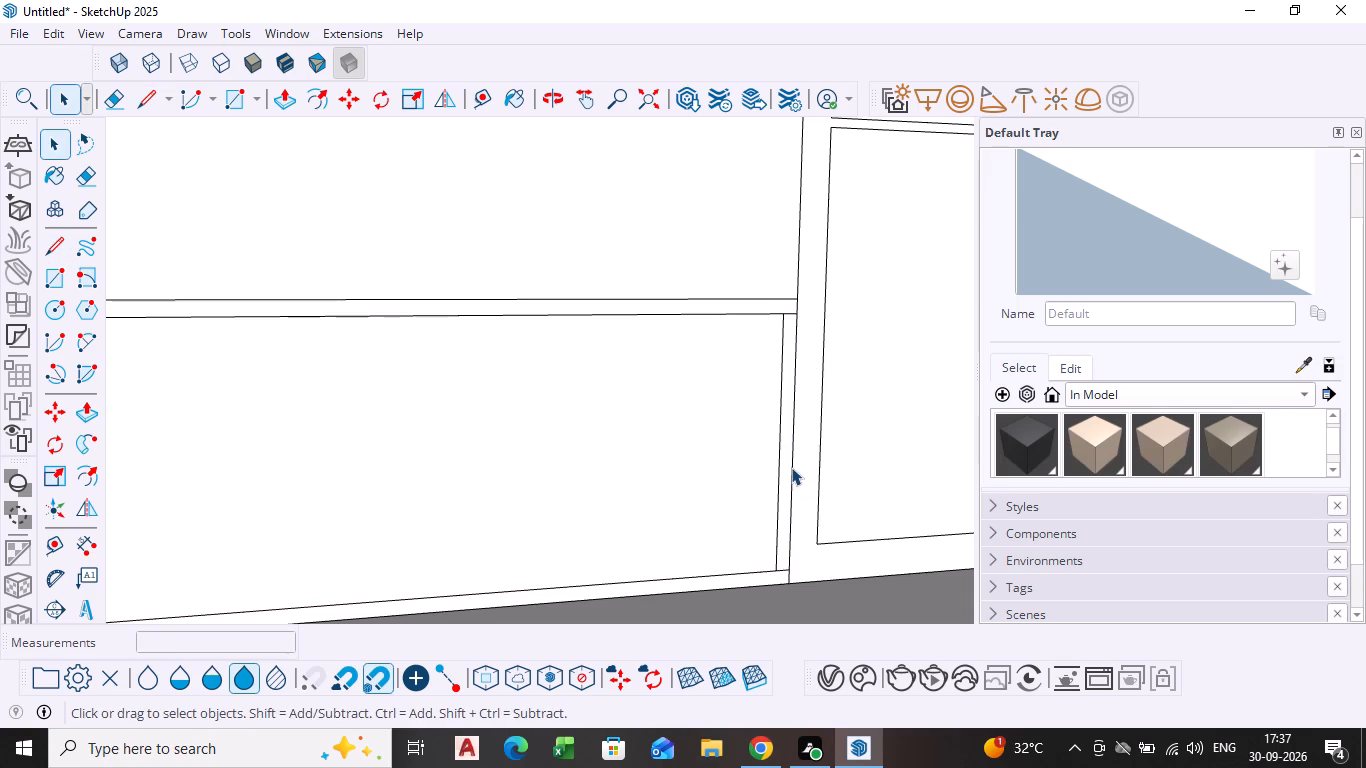
Delete the inner vertical border edge at the bottom strip's right end.
{"action": "left_click", "coordinate": [777, 474]}
{"action": "key", "text": "Insert"}
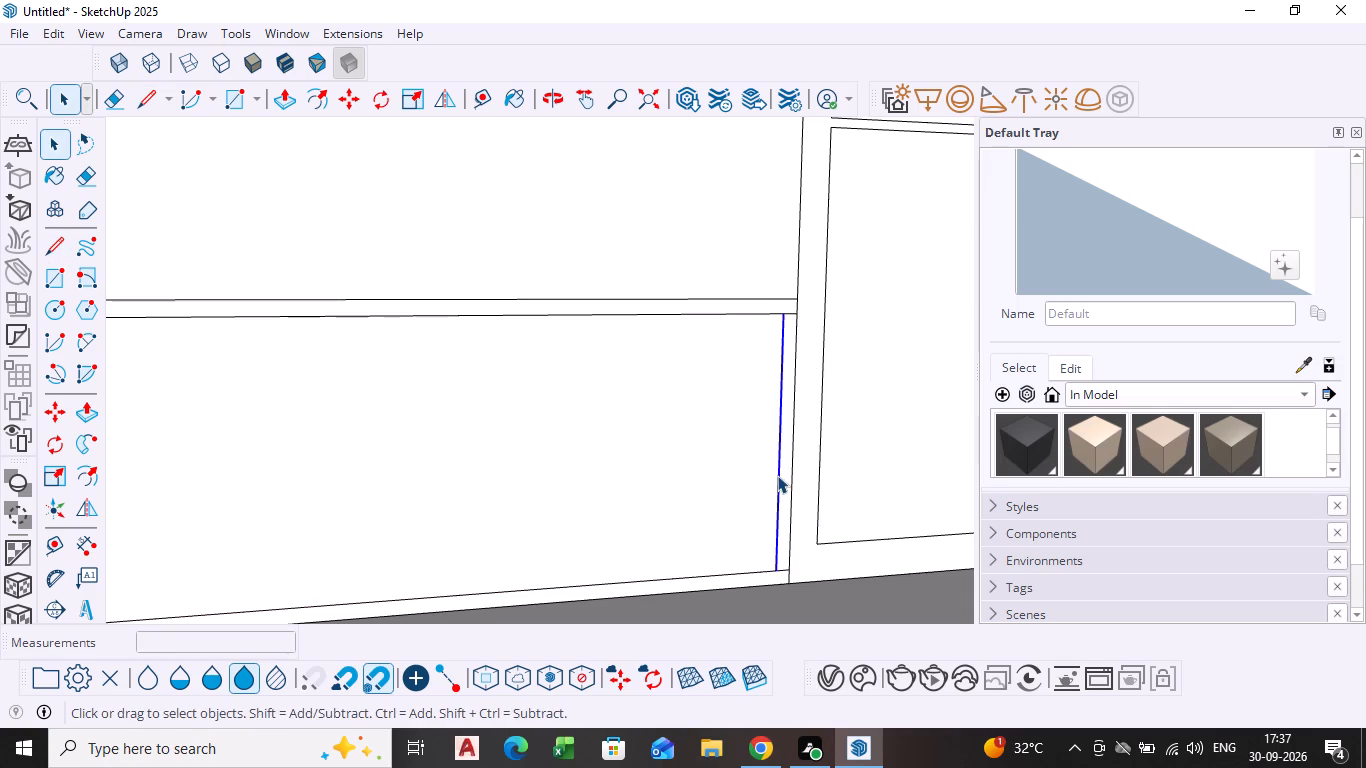
{"action": "key", "text": "Delete"}
{"action": "scroll", "coordinate": [779, 497], "scroll_direction": "down", "scroll_amount": 15}
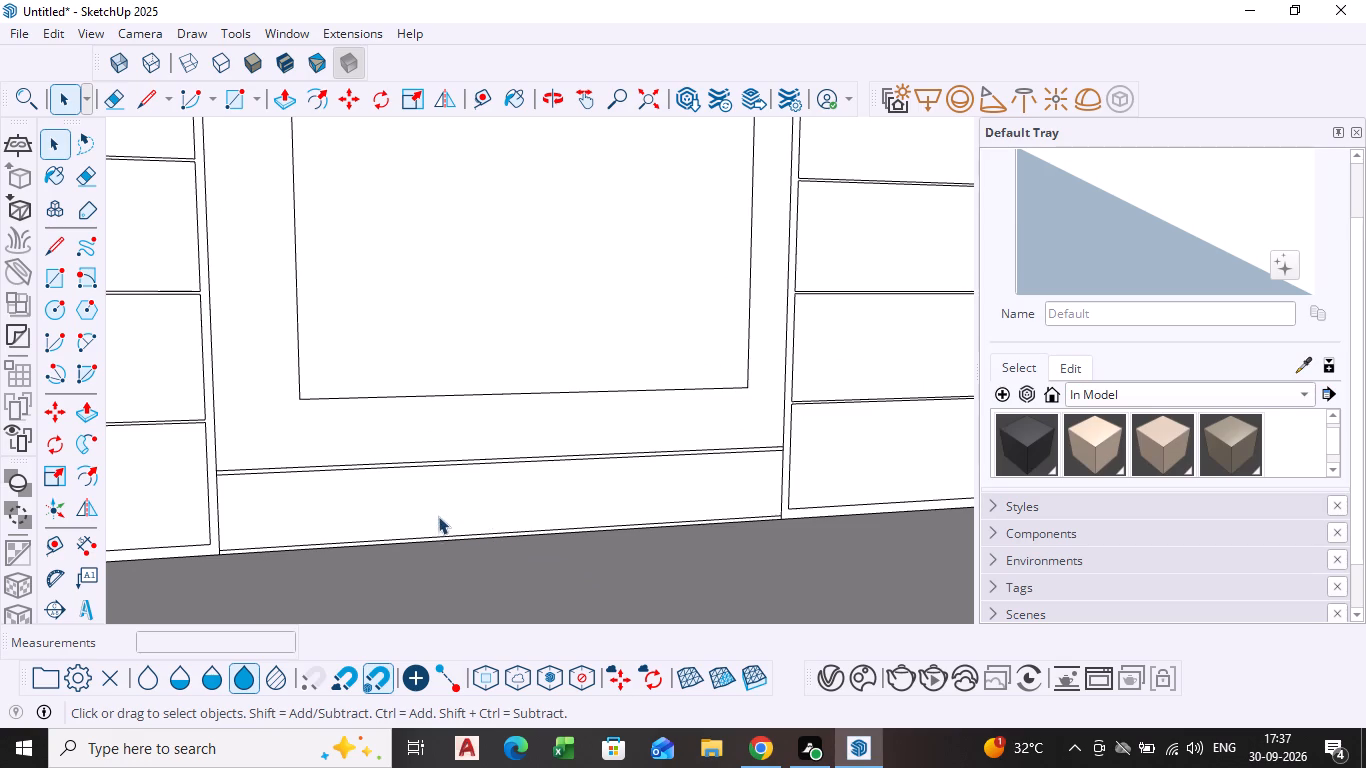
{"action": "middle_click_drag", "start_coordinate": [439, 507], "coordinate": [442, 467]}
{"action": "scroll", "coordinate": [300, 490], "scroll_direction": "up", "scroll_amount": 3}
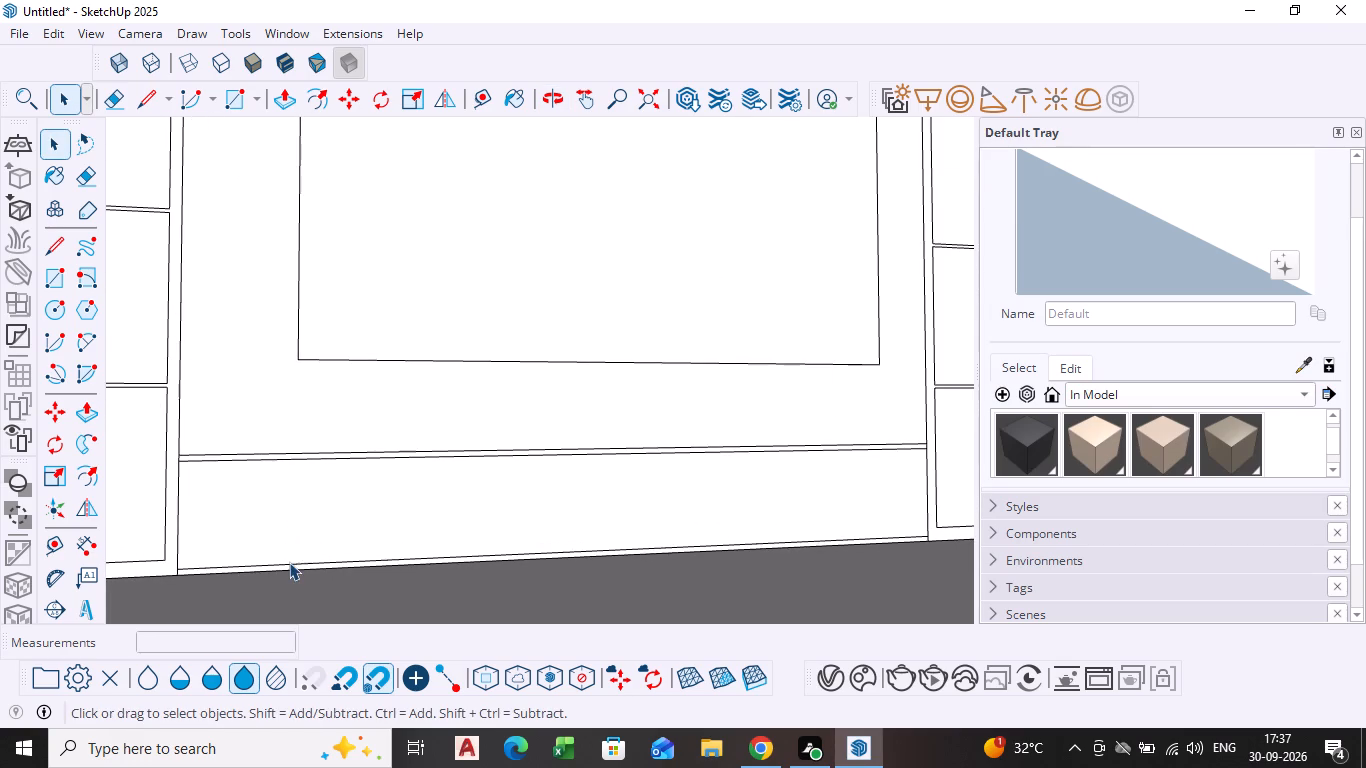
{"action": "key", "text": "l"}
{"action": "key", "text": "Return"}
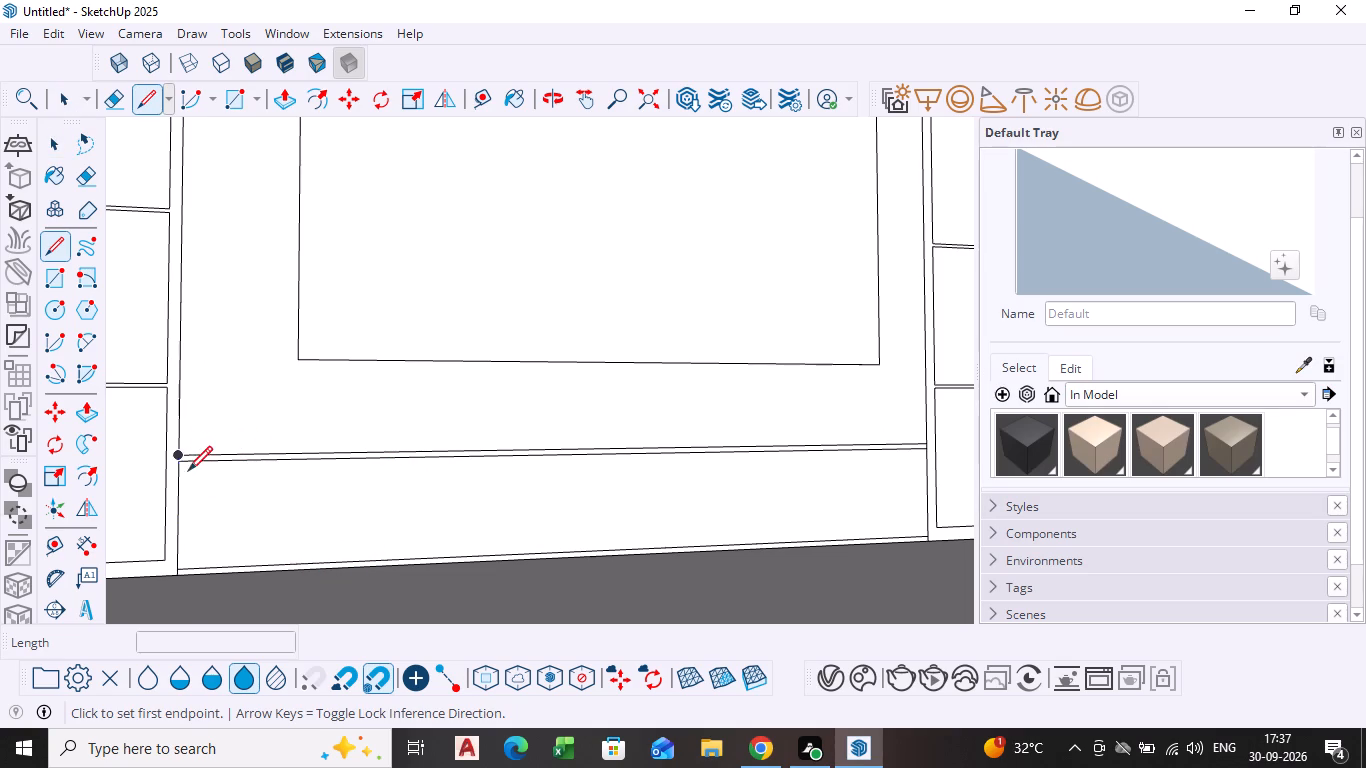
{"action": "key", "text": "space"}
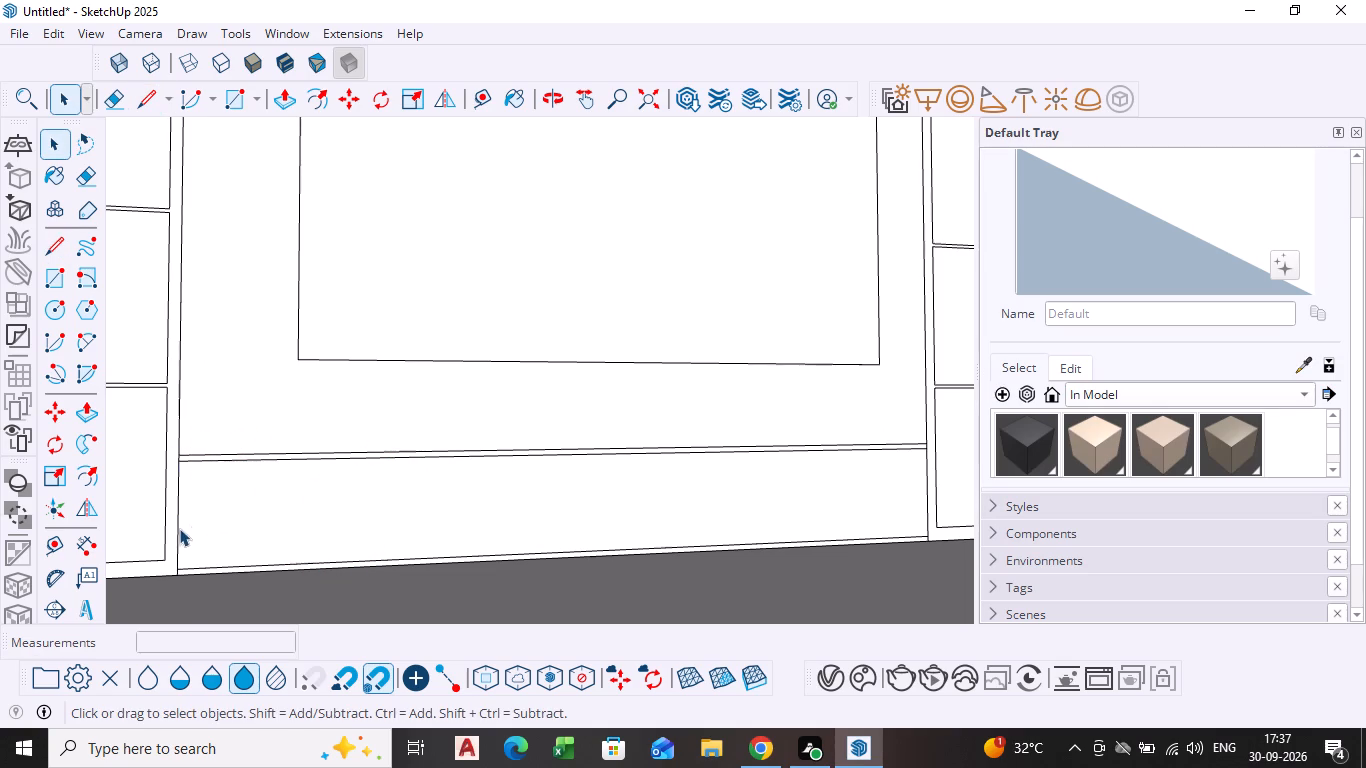
Copy the bottom strip's left end edge about 9' 10" to its right end and divide the span into 4 equal compartments.
{"action": "left_click", "coordinate": [175, 530]}
{"action": "key", "text": "m"}
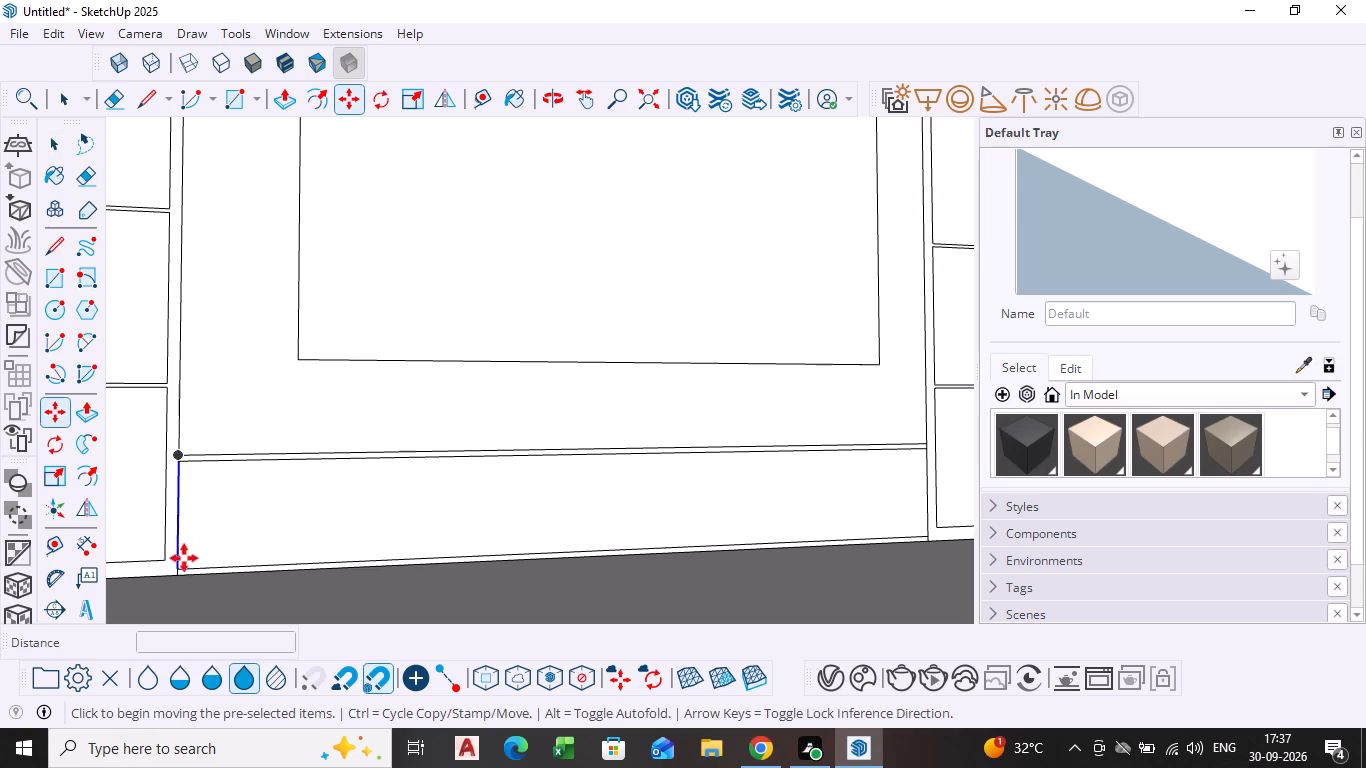
{"action": "left_click", "coordinate": [174, 562]}
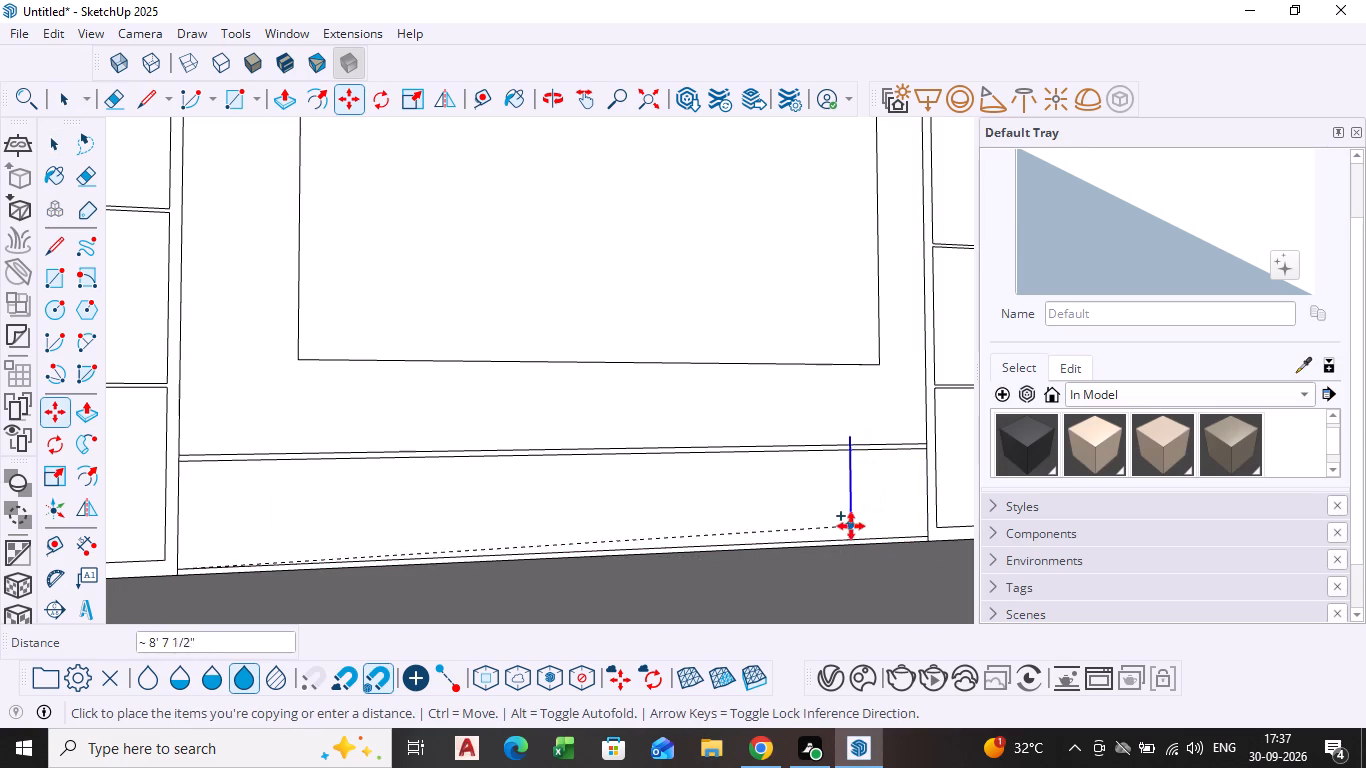
{"action": "key", "text": "space"}
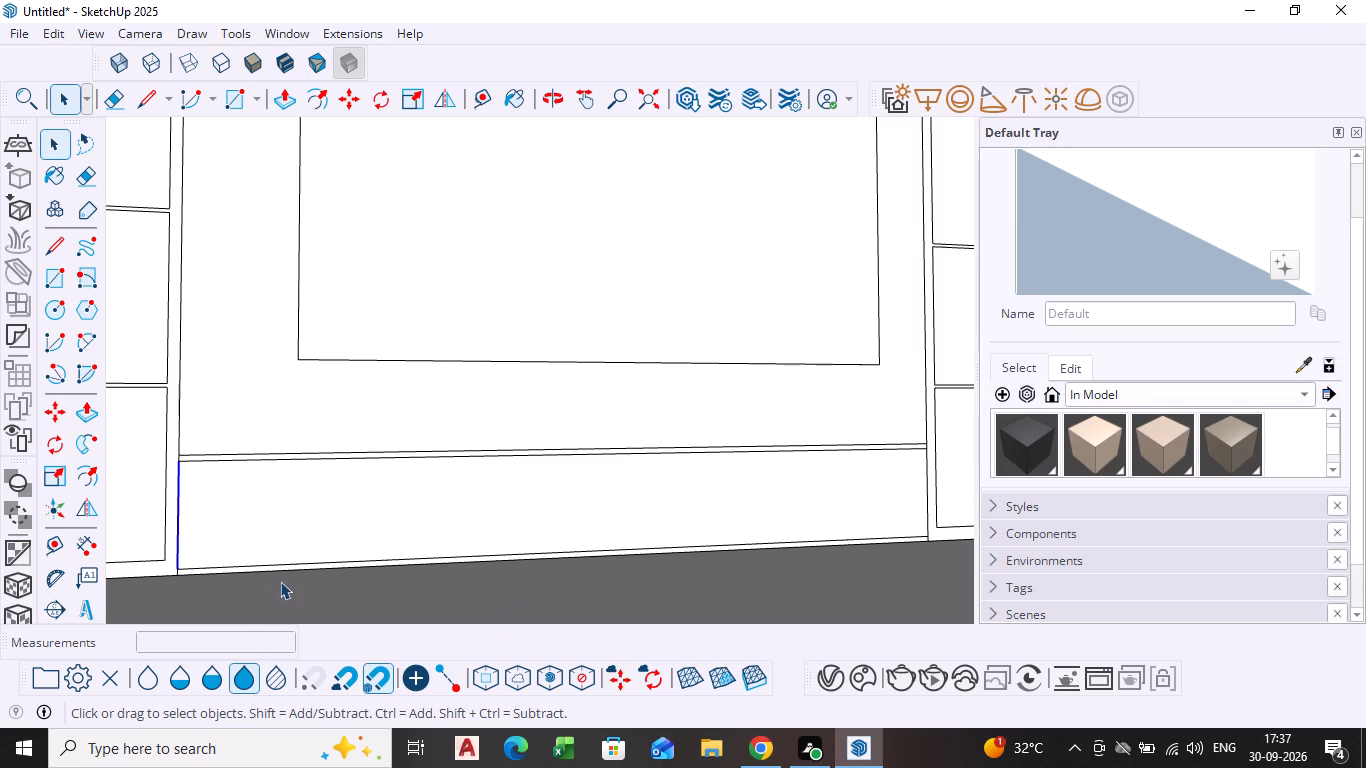
{"action": "key", "text": "m"}
{"action": "left_click", "coordinate": [177, 566]}
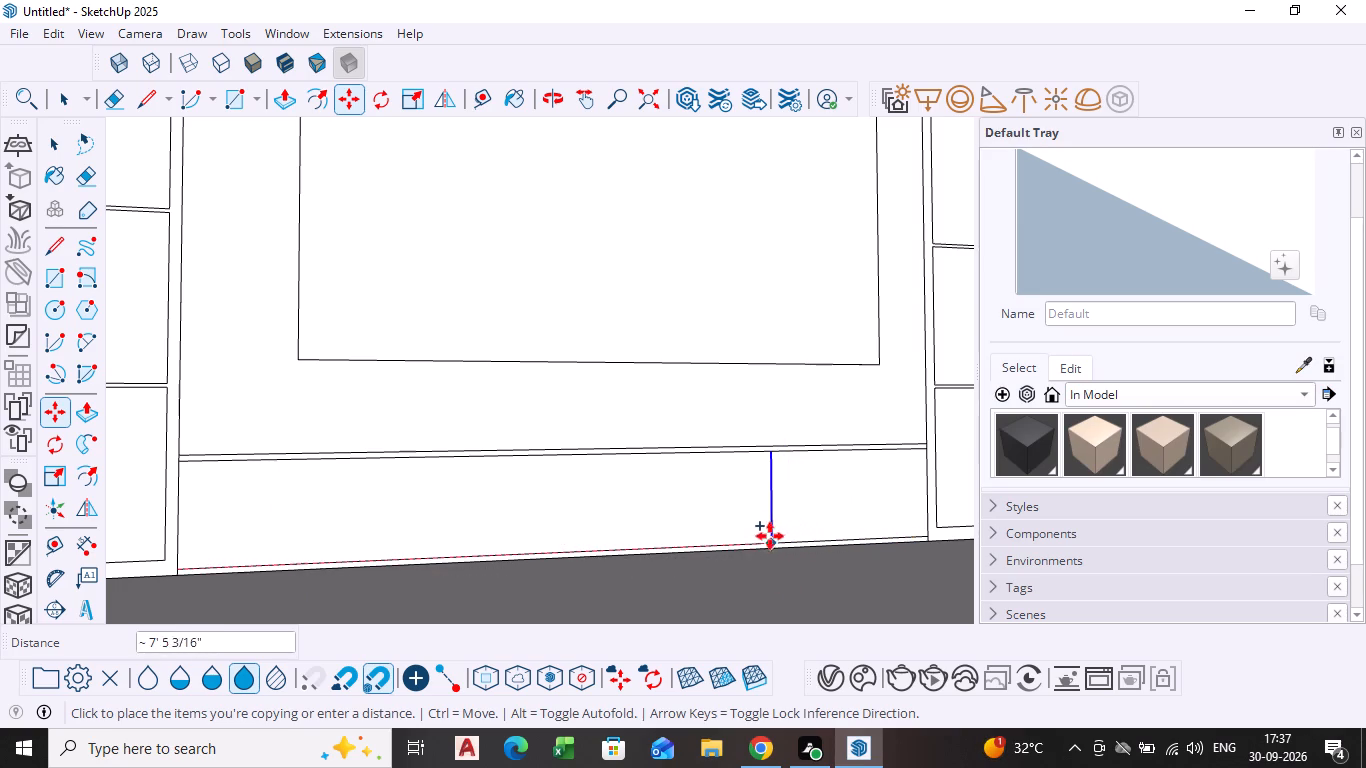
{"action": "left_click", "coordinate": [928, 538]}
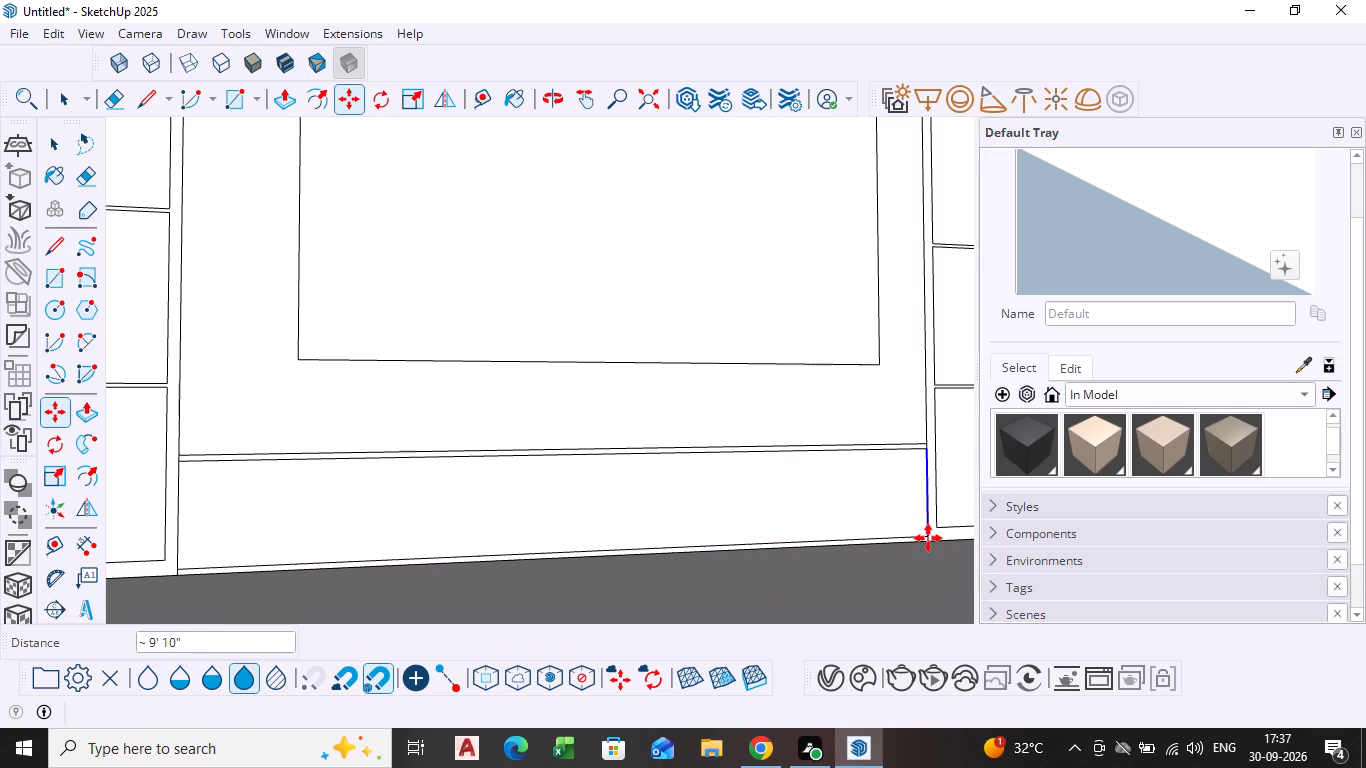
{"action": "key", "text": "slash"}
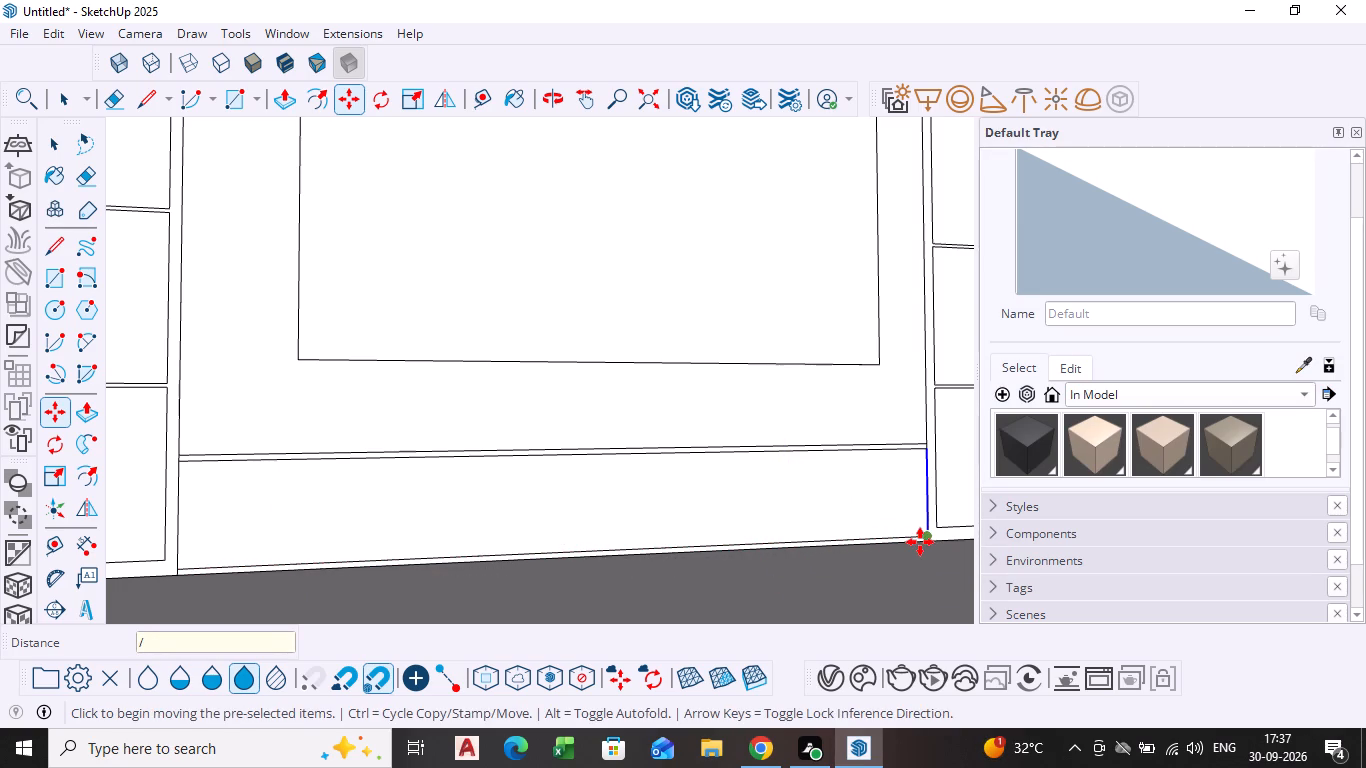
{"action": "key", "text": "4"}
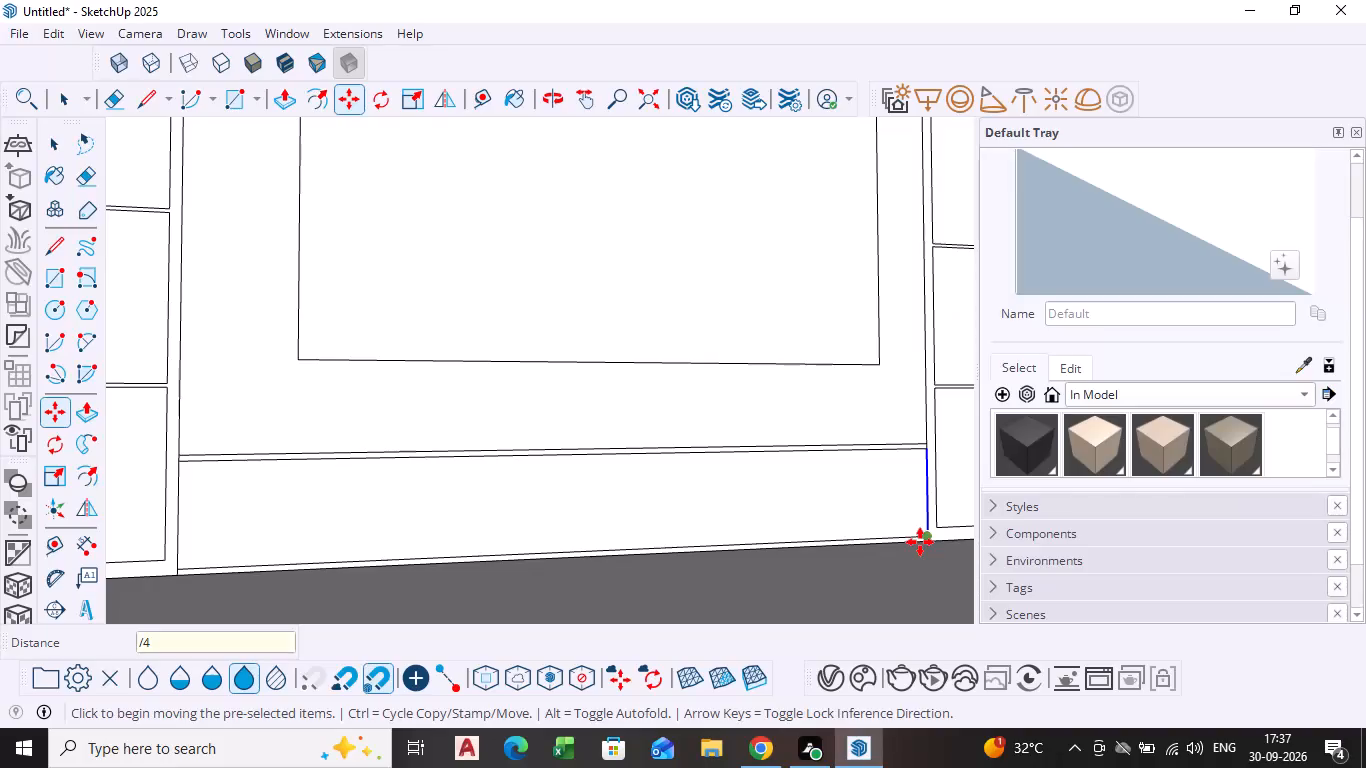
{"action": "key", "text": "Return"}
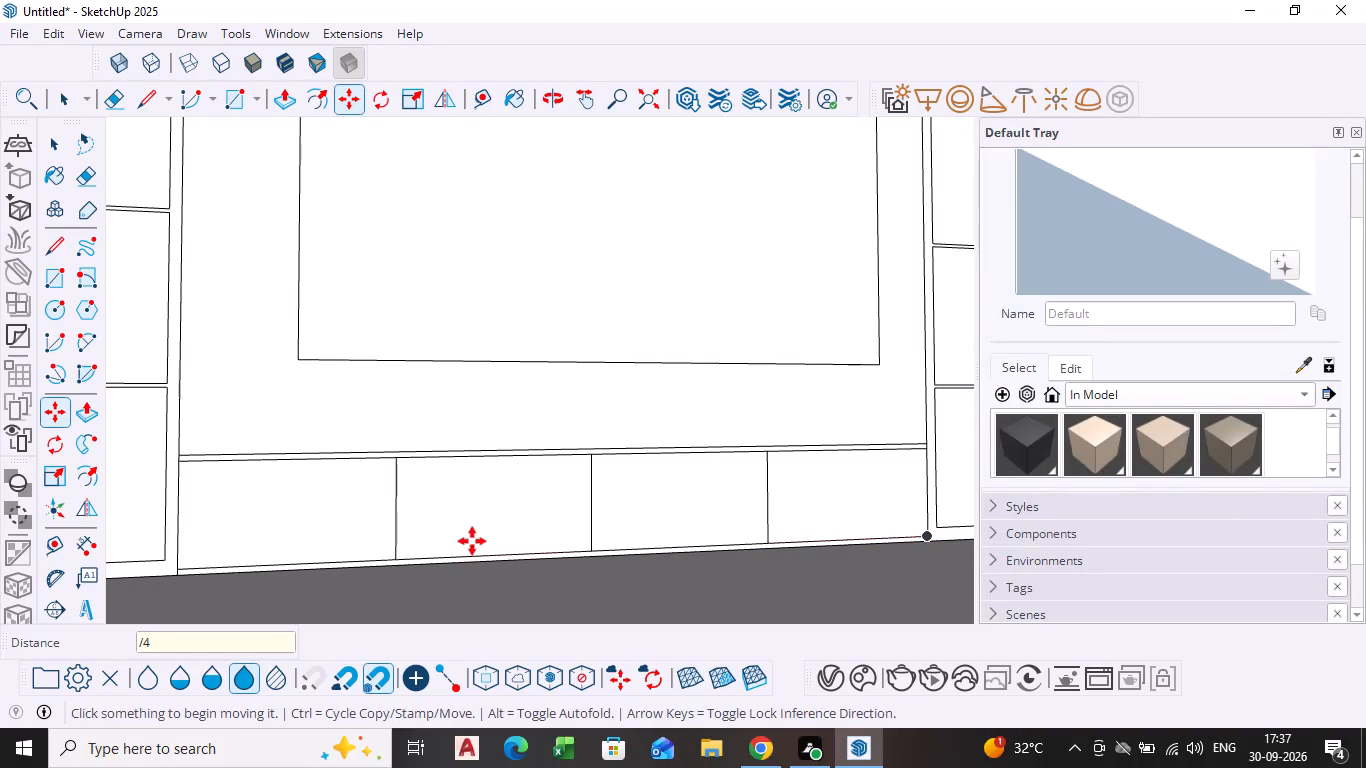
{"action": "key", "text": "space"}
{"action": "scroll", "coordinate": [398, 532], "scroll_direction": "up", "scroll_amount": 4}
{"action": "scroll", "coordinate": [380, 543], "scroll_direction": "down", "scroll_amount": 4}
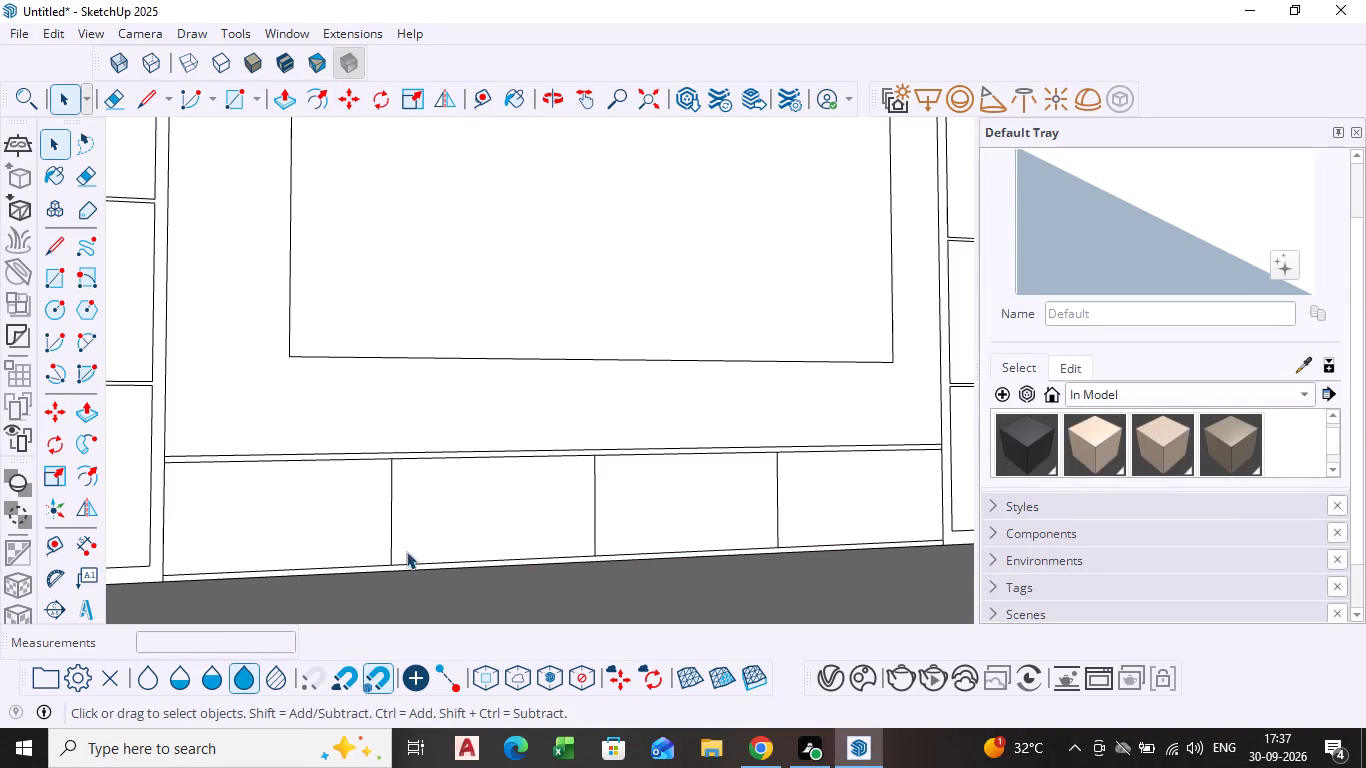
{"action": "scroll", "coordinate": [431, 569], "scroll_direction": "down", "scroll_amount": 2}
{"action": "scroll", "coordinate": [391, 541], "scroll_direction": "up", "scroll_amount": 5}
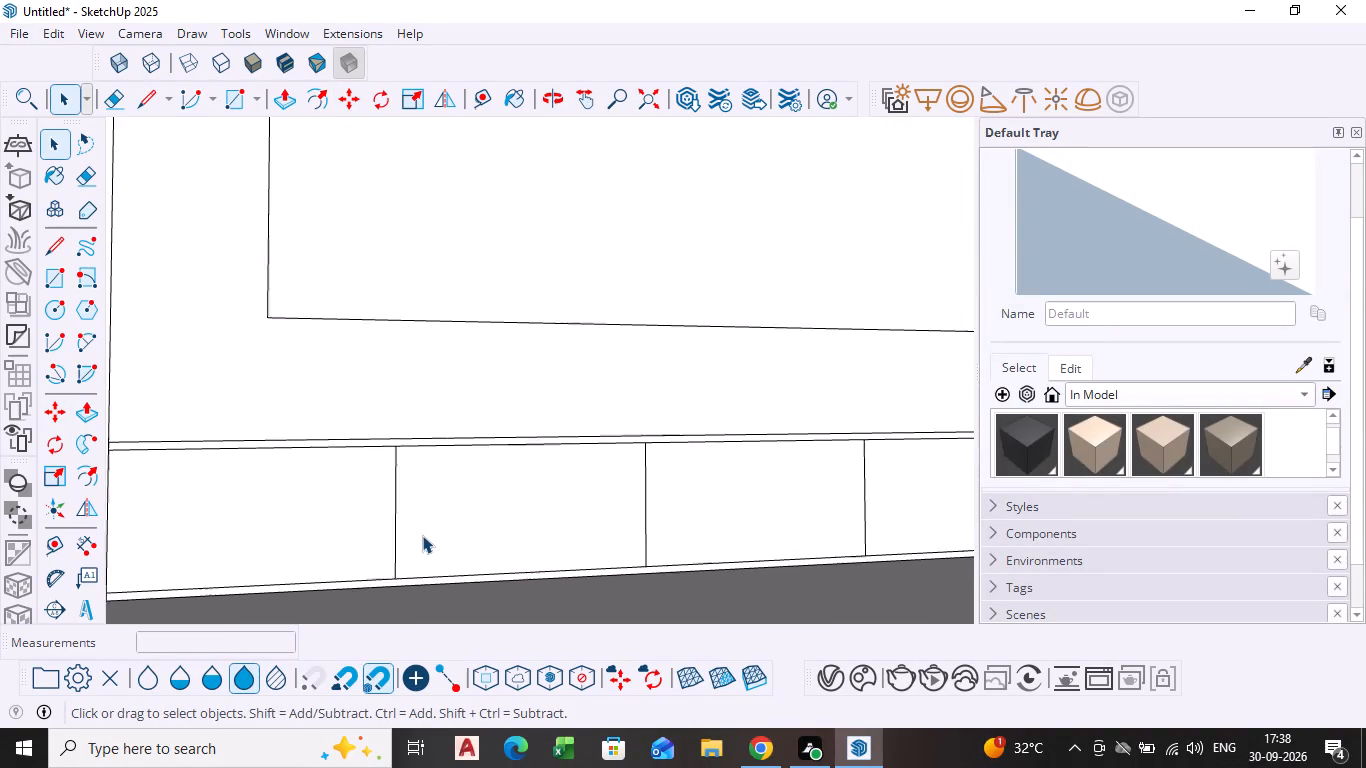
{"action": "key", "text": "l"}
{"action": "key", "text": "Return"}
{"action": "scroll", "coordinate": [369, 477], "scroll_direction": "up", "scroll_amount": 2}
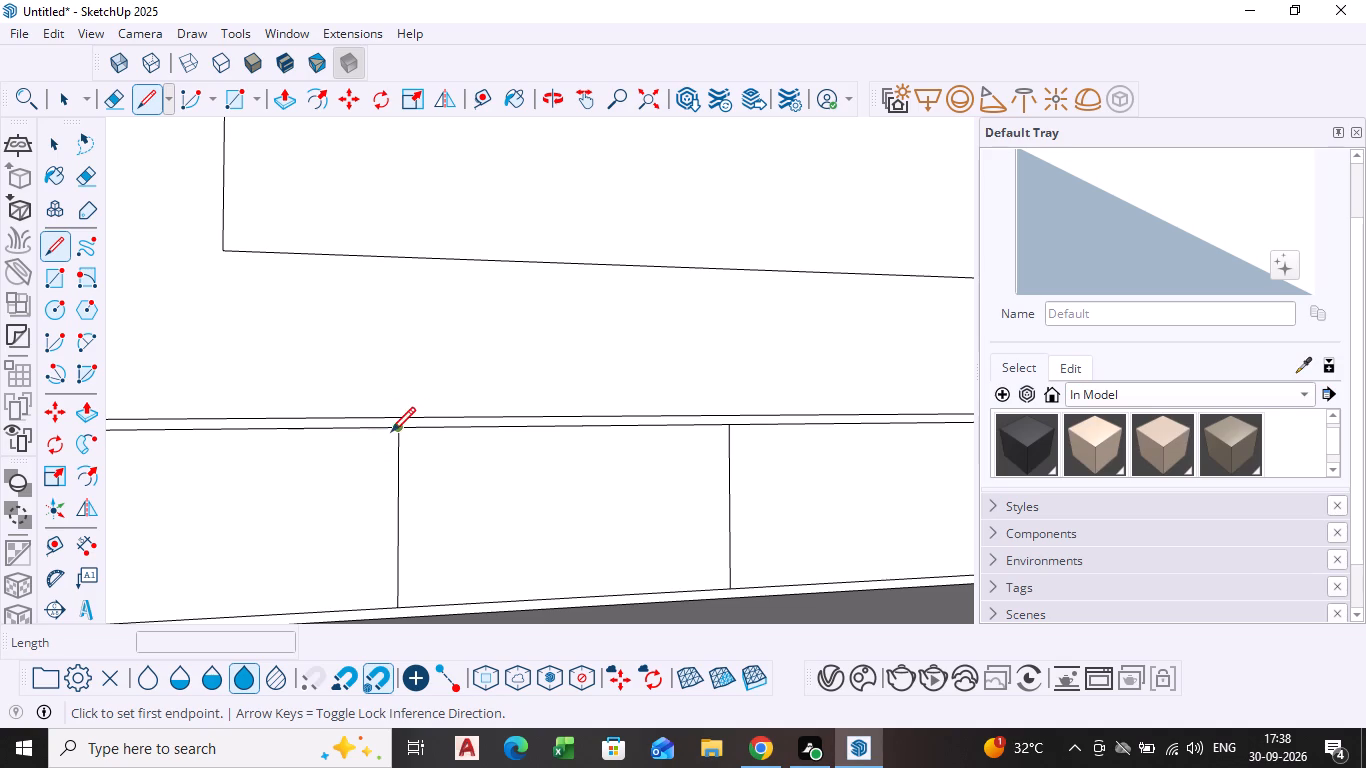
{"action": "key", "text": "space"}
Copy the bottom strip's first vertical divider from the left about 1/2" leftward along the lower border line.
{"action": "left_click", "coordinate": [395, 551]}
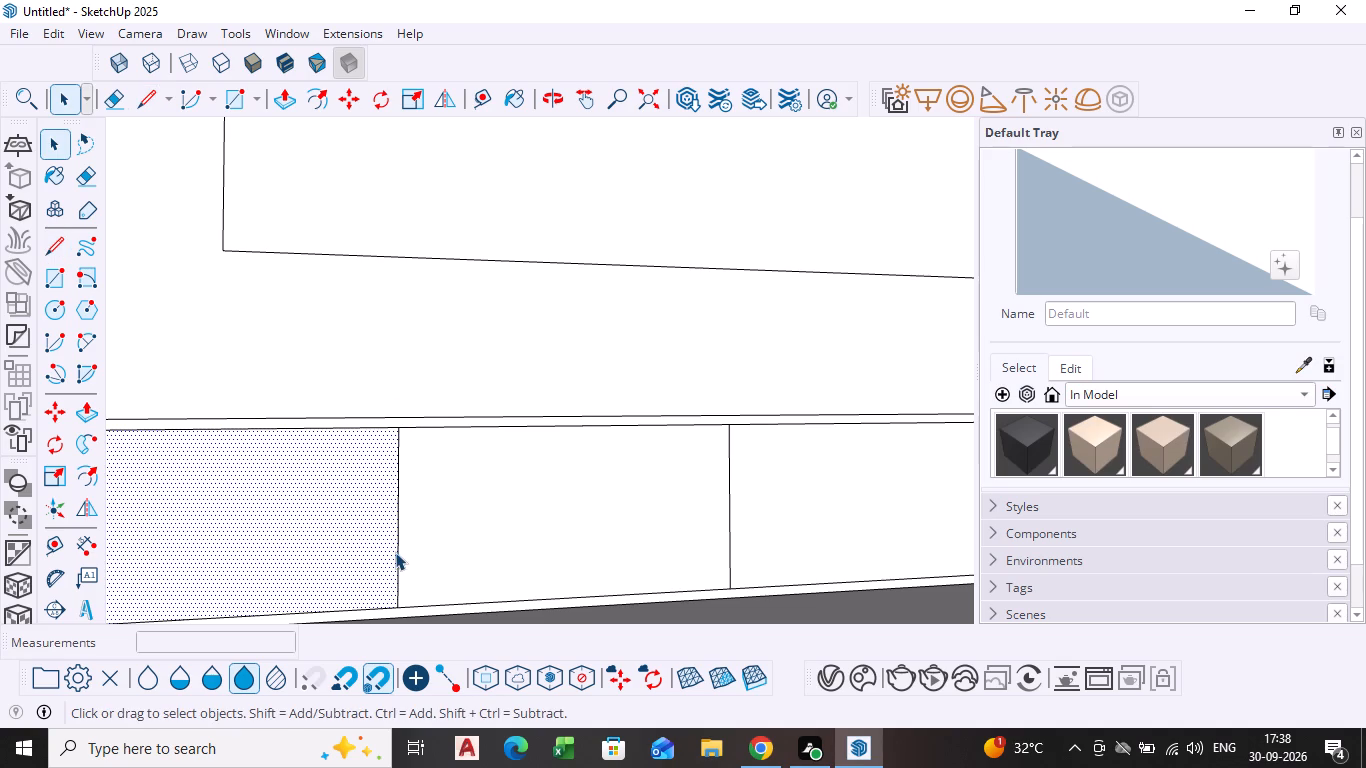
{"action": "left_click", "coordinate": [395, 552]}
{"action": "left_click", "coordinate": [395, 558]}
{"action": "left_click", "coordinate": [396, 563]}
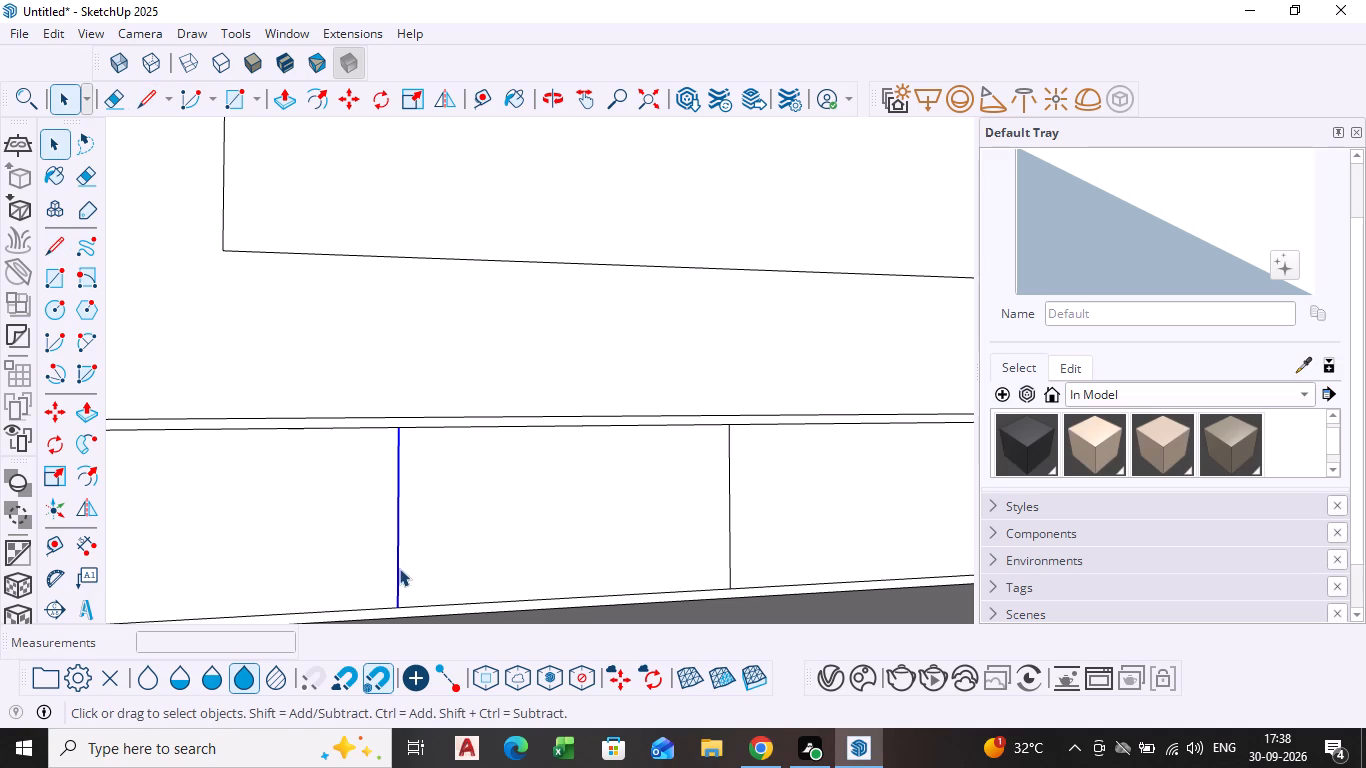
{"action": "key", "text": "m"}
{"action": "left_click", "coordinate": [395, 602]}
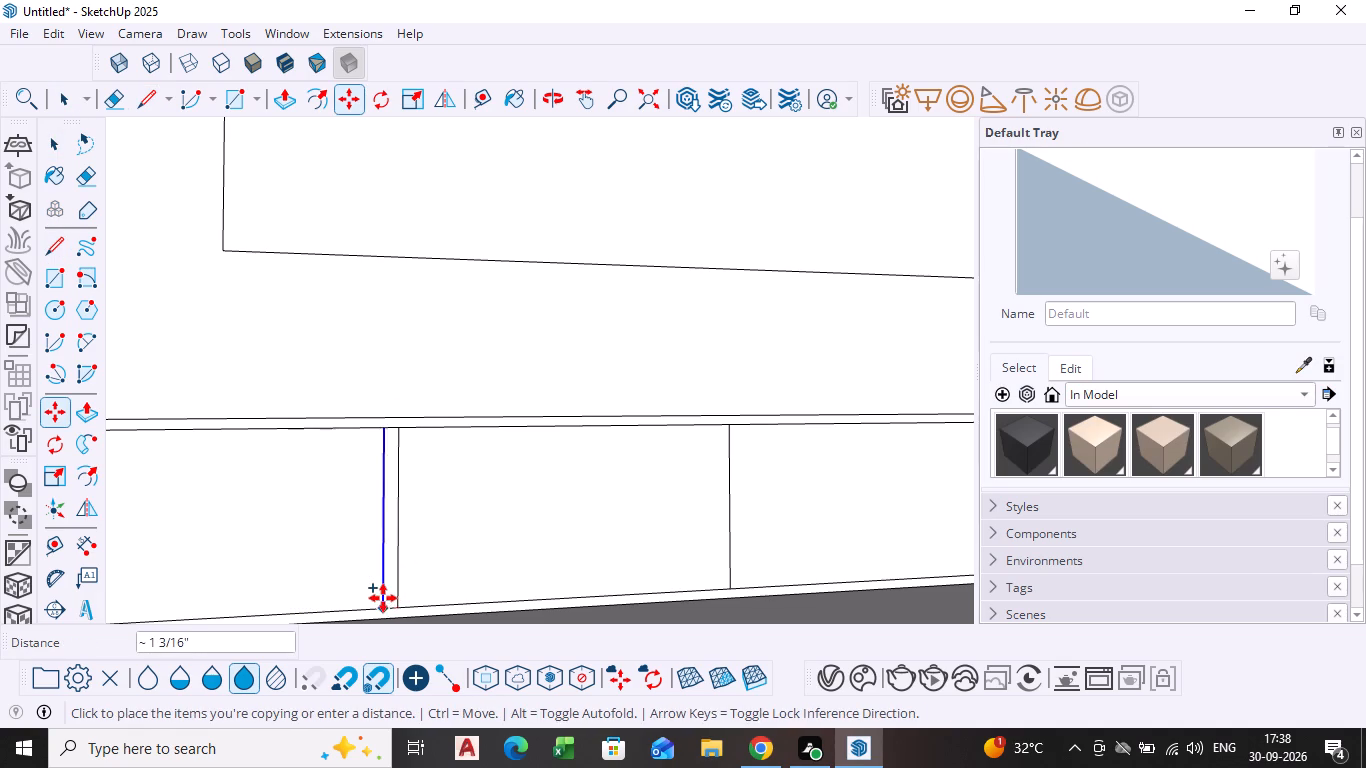
{"action": "scroll", "coordinate": [380, 600], "scroll_direction": "up", "scroll_amount": 4}
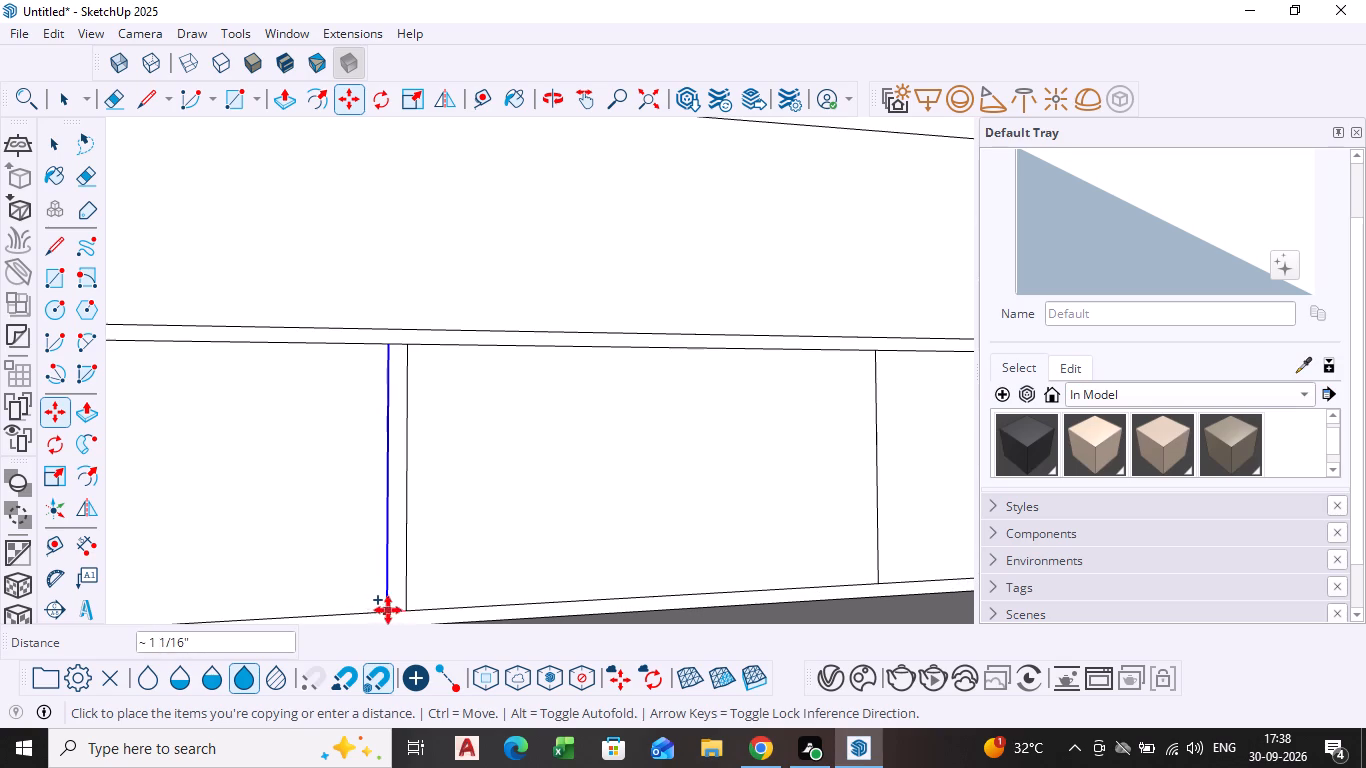
{"action": "middle_click_drag", "start_coordinate": [391, 603], "coordinate": [379, 499], "text": "shift"}
{"action": "scroll", "coordinate": [381, 508], "scroll_direction": "up", "scroll_amount": 6}
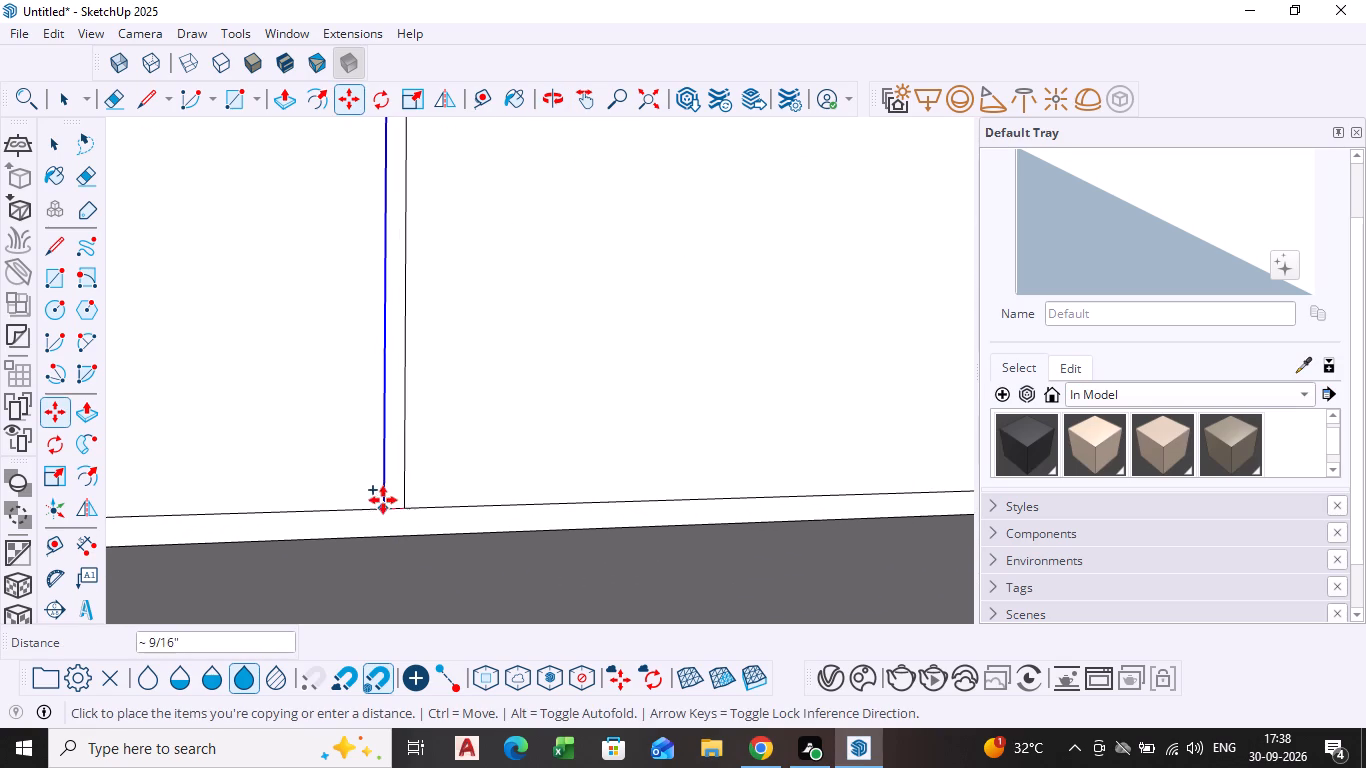
{"action": "scroll", "coordinate": [383, 500], "scroll_direction": "up", "scroll_amount": 2}
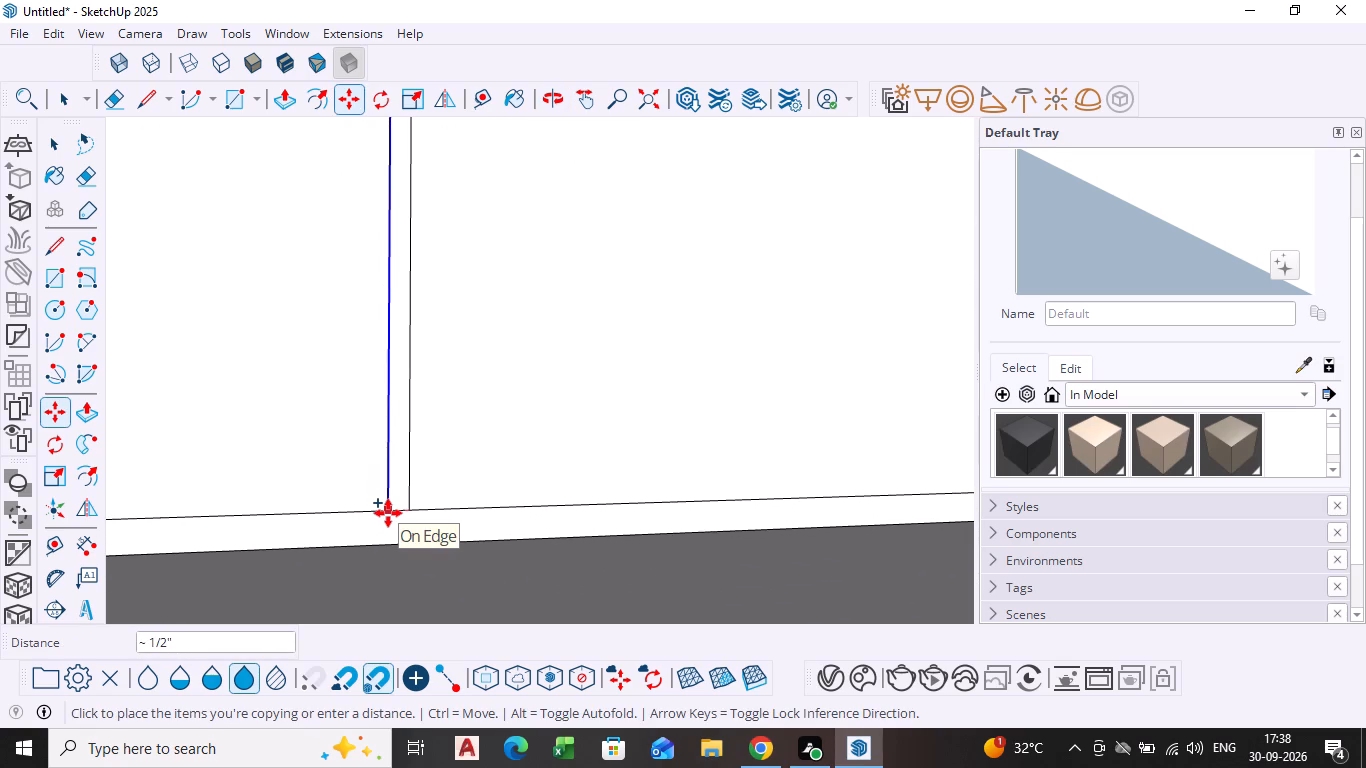
{"action": "left_click", "coordinate": [388, 513]}
{"action": "scroll", "coordinate": [448, 512], "scroll_direction": "down", "scroll_amount": 12}
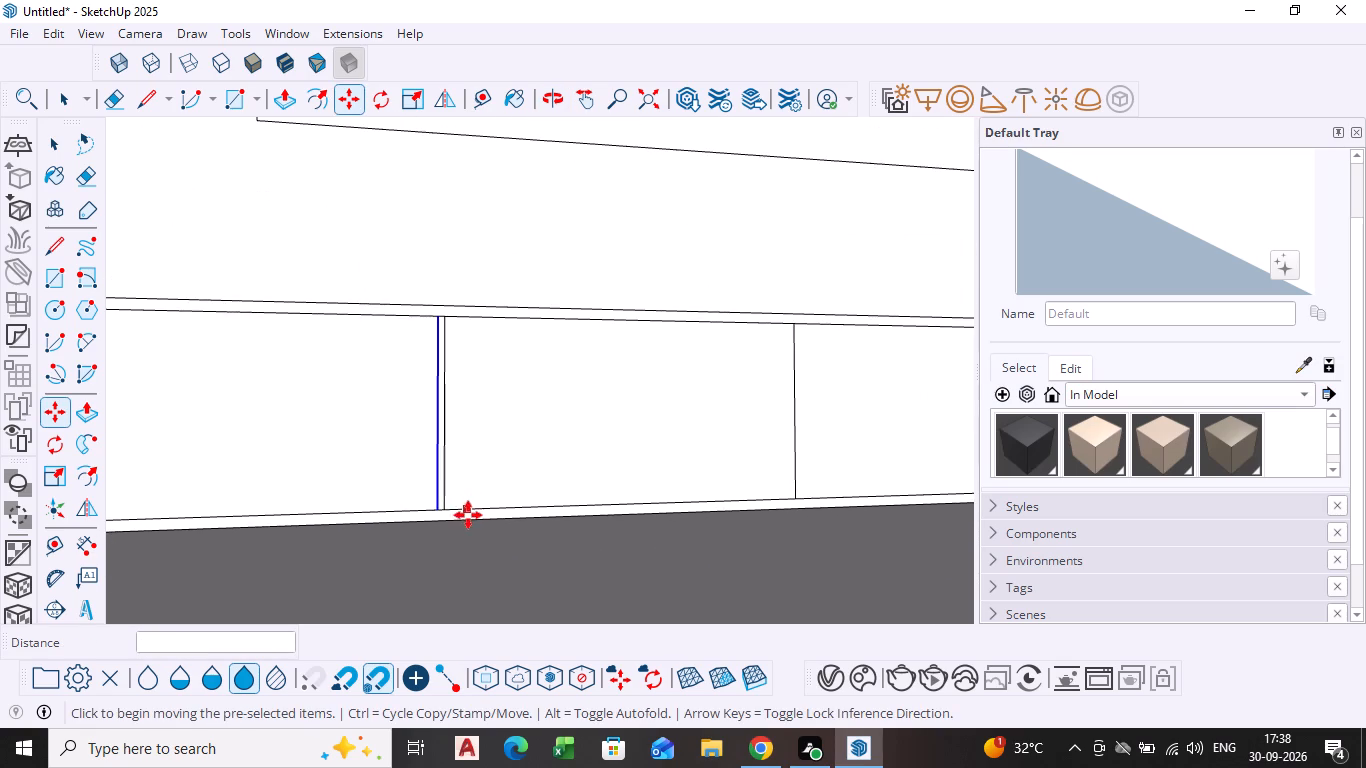
{"action": "scroll", "coordinate": [442, 340], "scroll_direction": "up", "scroll_amount": 8}
{"action": "key", "text": "space"}
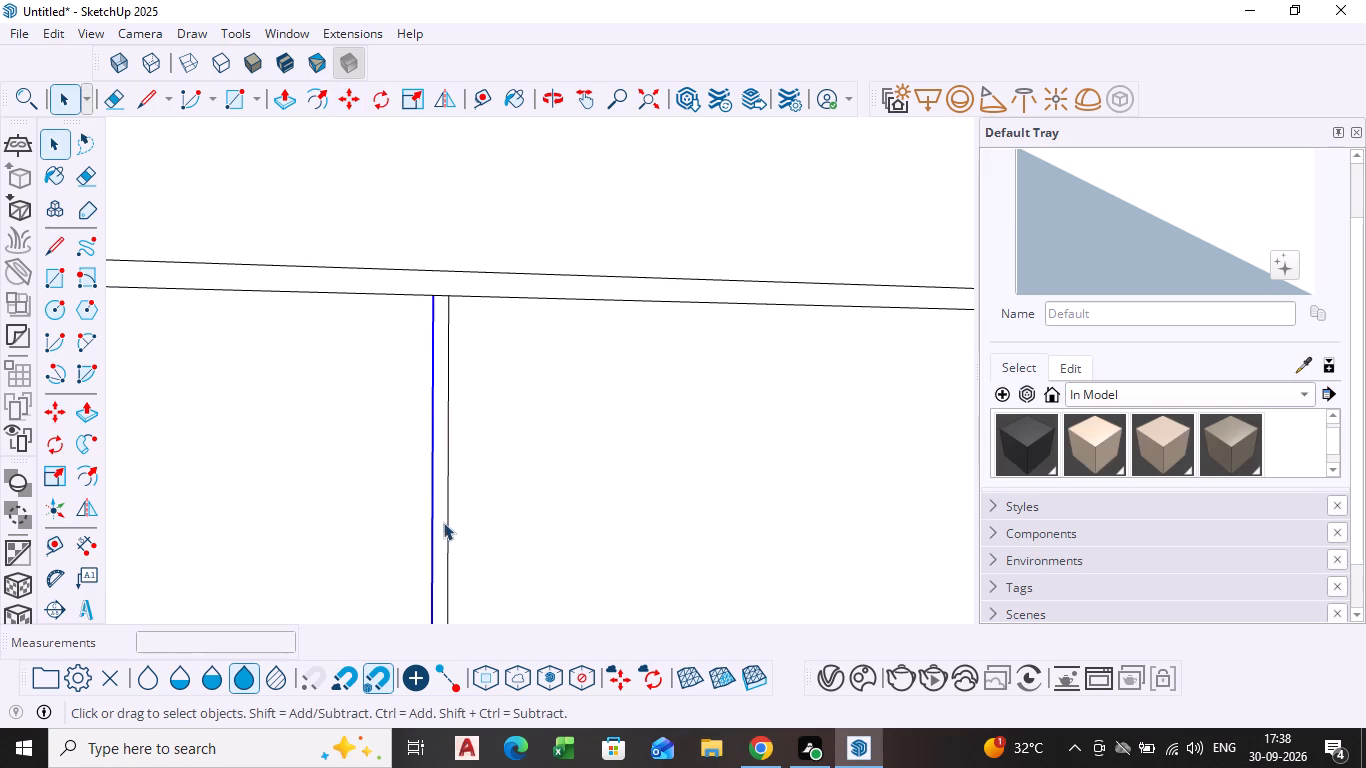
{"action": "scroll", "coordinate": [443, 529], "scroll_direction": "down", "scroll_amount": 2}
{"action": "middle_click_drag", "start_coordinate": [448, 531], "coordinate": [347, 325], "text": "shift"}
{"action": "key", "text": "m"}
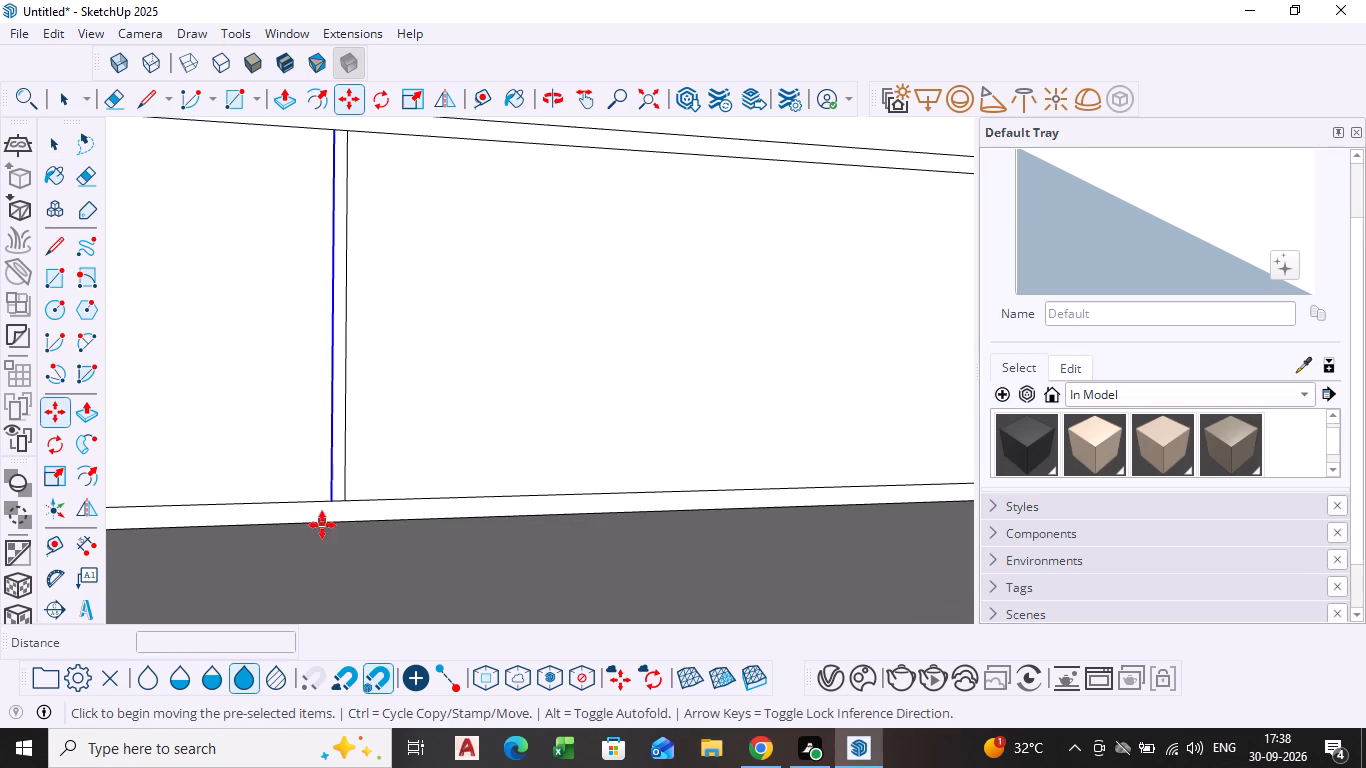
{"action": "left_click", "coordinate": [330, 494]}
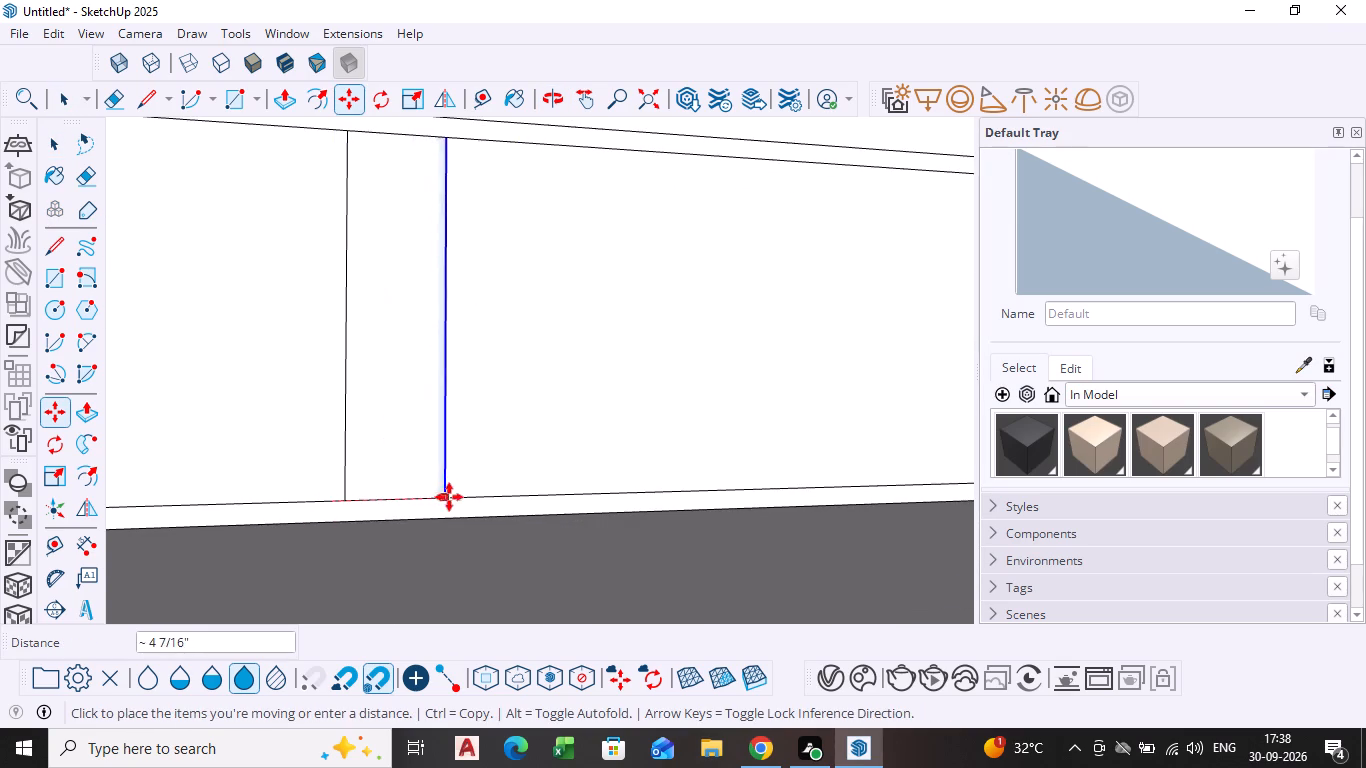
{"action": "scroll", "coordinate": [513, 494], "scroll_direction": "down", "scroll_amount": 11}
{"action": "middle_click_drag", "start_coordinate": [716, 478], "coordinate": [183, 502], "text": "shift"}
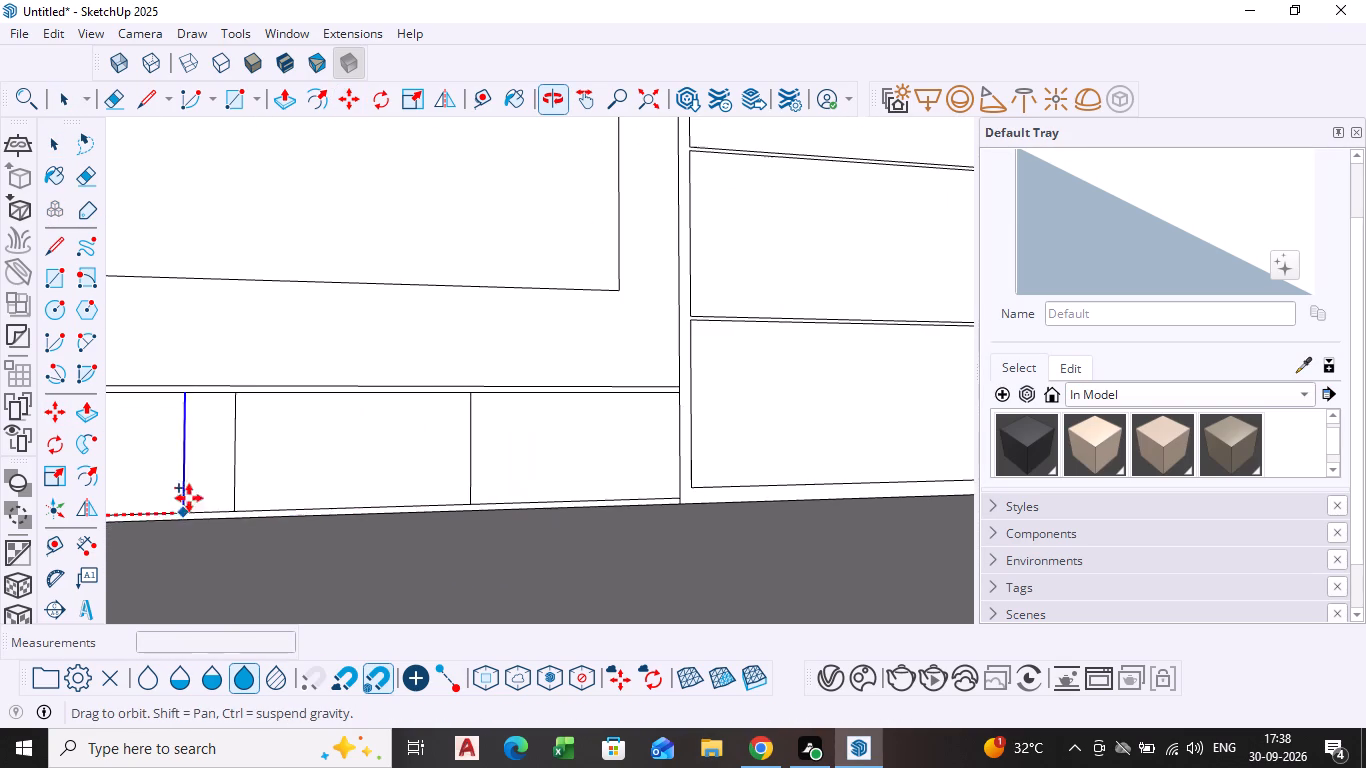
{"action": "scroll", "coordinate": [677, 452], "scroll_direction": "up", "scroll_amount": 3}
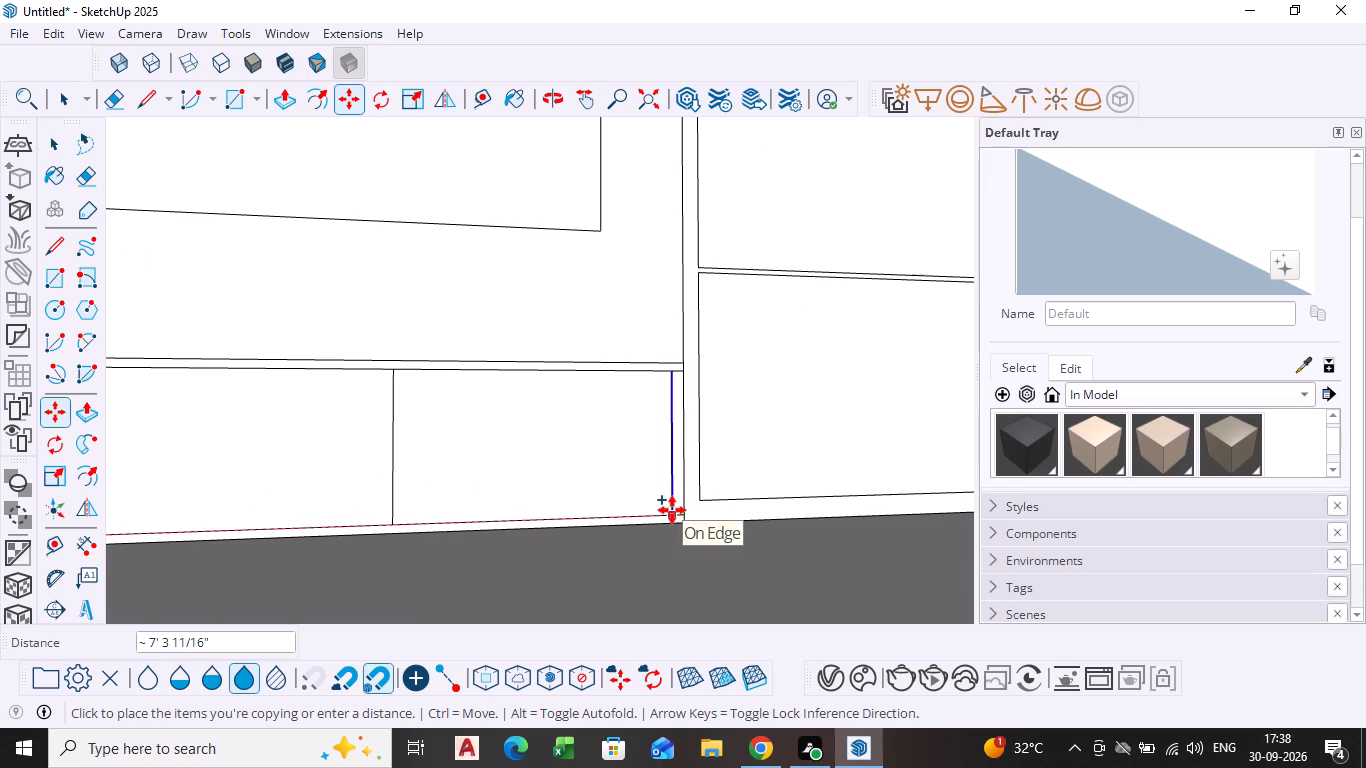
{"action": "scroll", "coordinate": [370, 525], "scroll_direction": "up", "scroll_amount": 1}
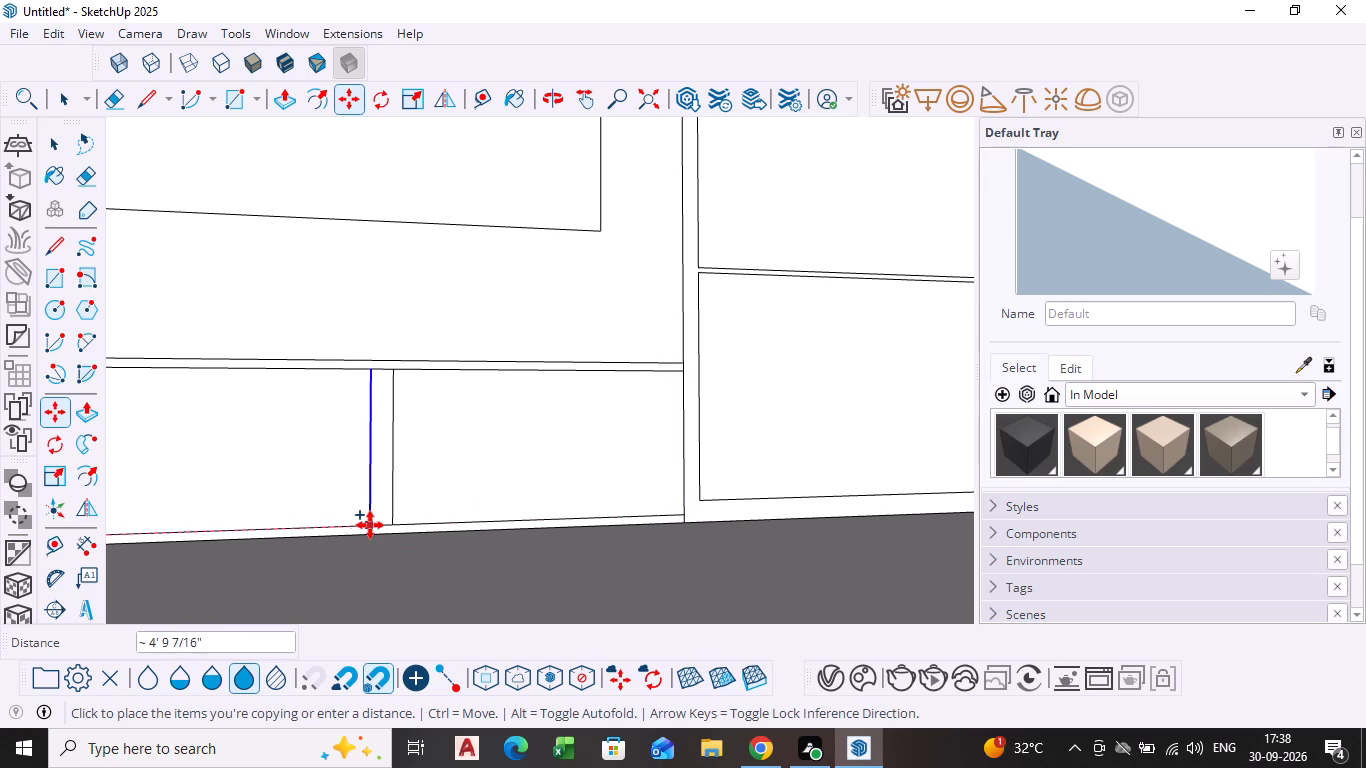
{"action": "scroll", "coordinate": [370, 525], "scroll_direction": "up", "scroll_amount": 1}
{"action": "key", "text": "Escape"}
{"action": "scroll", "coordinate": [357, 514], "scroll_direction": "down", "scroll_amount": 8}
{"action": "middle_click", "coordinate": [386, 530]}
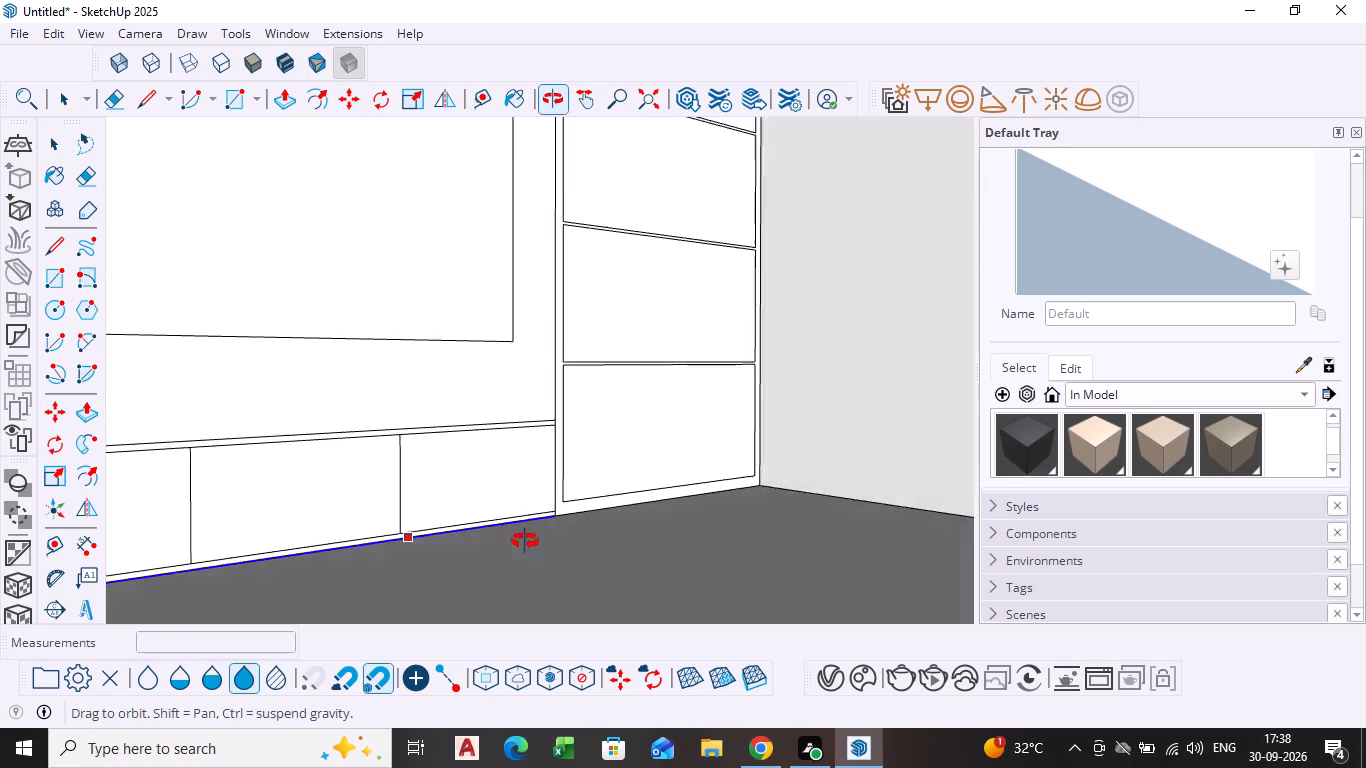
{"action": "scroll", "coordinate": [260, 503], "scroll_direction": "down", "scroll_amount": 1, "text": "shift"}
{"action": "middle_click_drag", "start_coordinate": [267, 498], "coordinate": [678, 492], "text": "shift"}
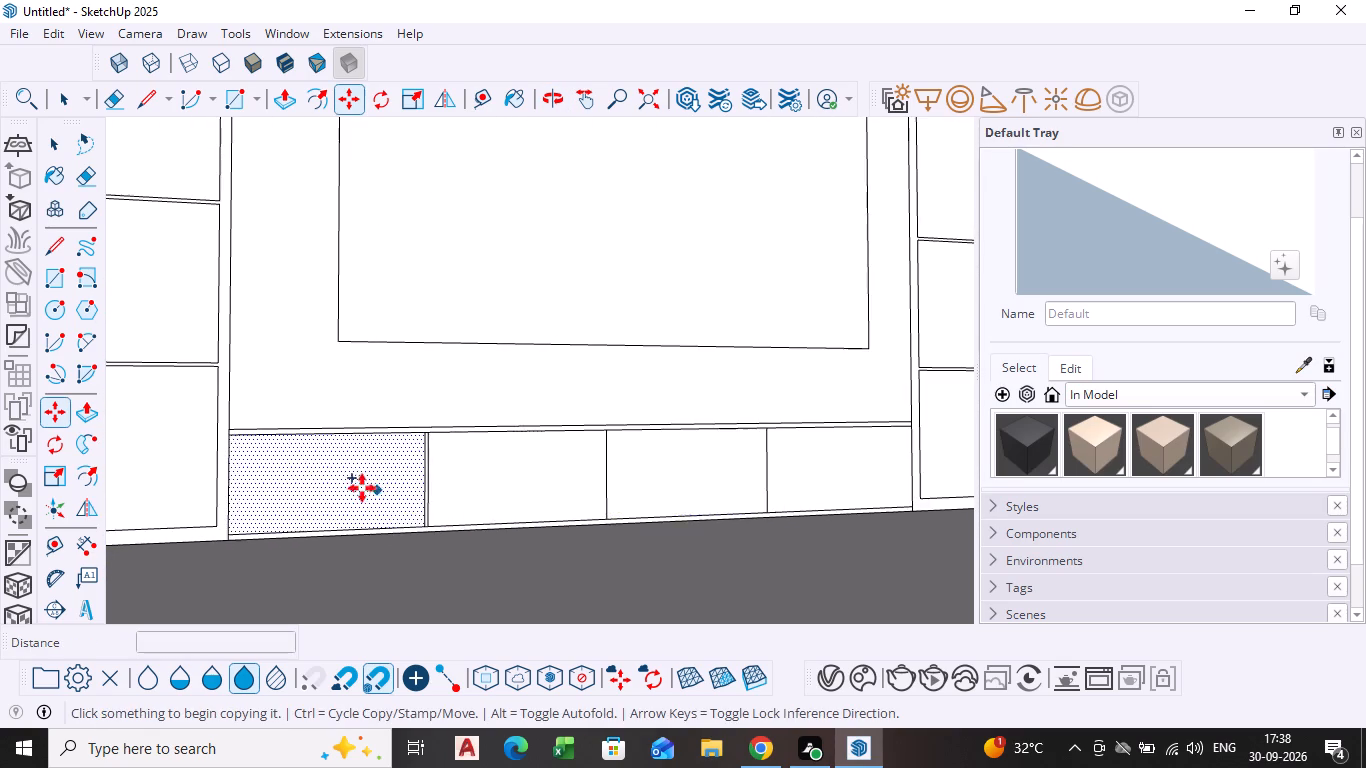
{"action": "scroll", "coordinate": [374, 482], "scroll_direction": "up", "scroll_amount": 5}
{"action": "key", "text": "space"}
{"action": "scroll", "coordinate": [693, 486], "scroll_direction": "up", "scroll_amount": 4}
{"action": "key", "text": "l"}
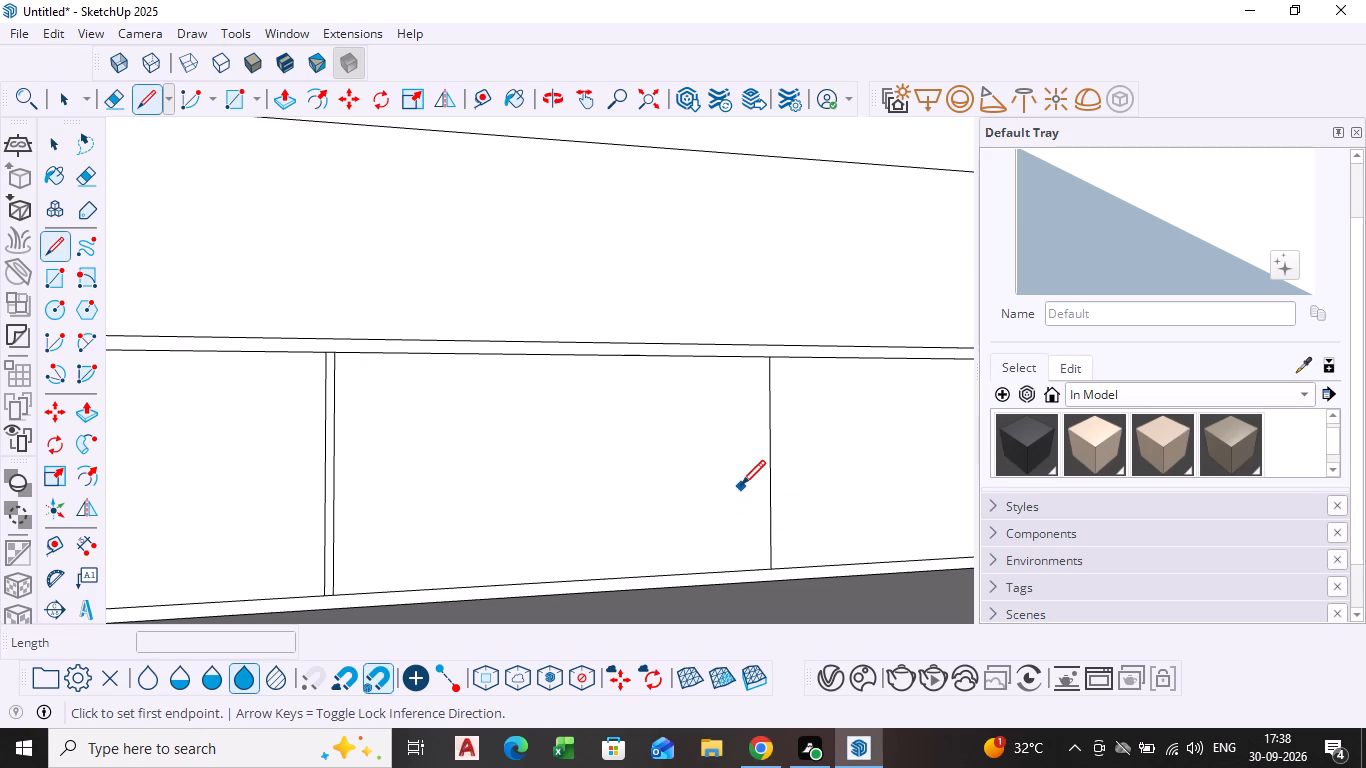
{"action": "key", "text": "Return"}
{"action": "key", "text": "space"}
Copy the bottom strip's middle vertical divider 5" to its left.
{"action": "left_click", "coordinate": [770, 468]}
{"action": "key", "text": "m"}
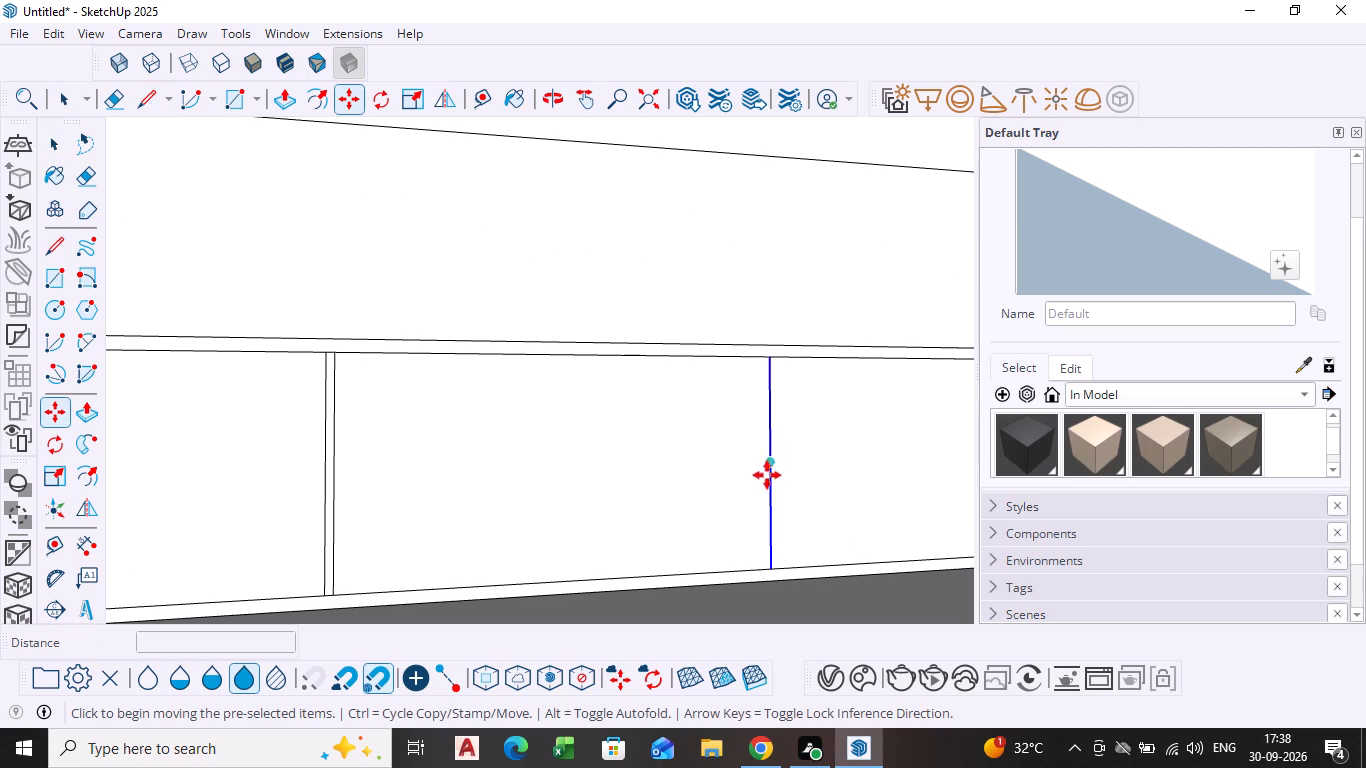
{"action": "left_click", "coordinate": [775, 563]}
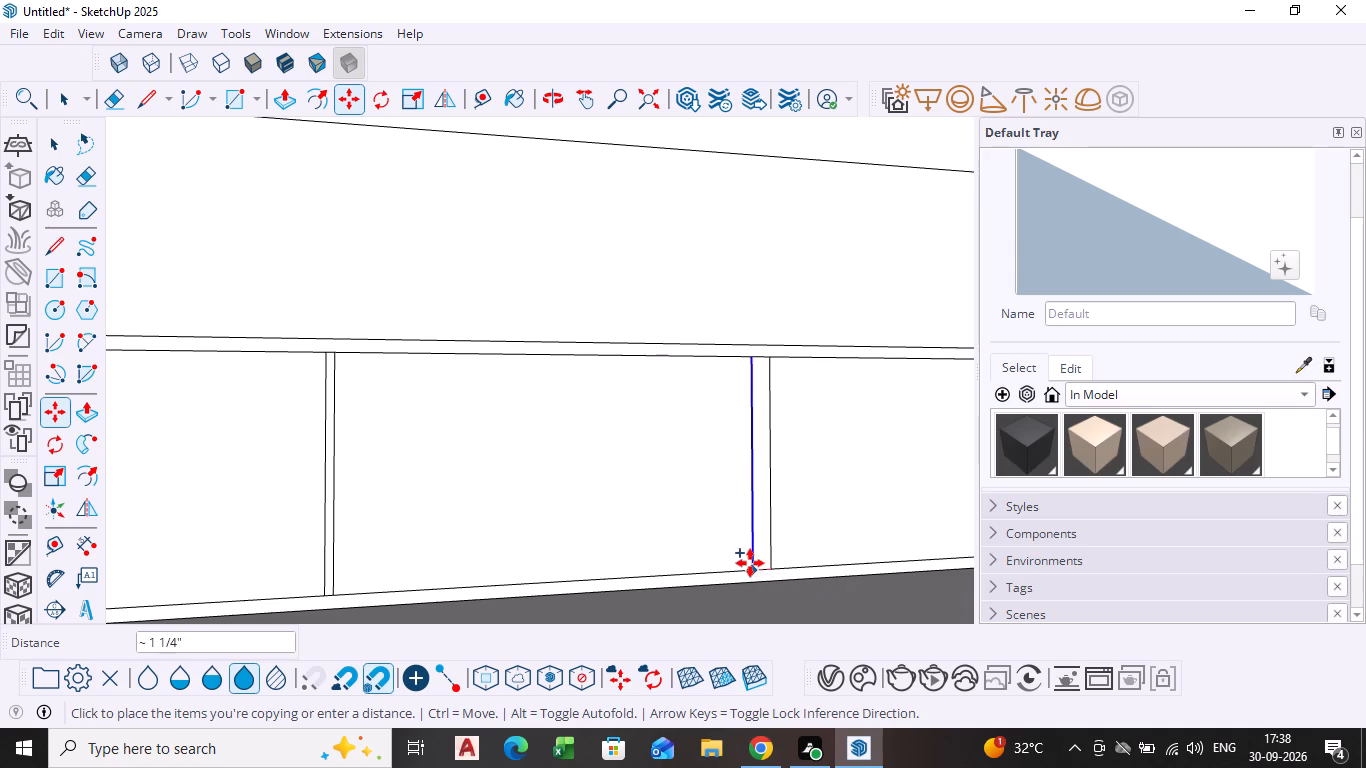
{"action": "scroll", "coordinate": [755, 561], "scroll_direction": "up", "scroll_amount": 1}
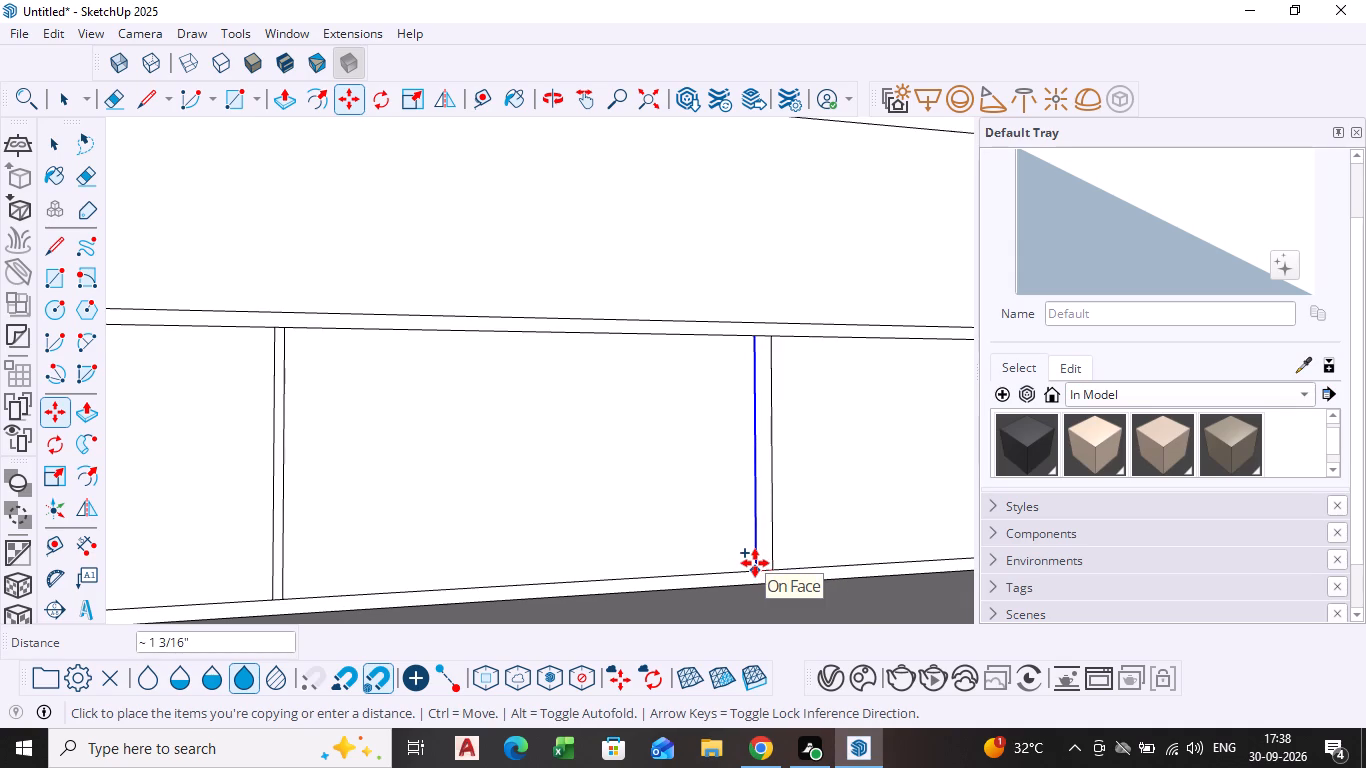
{"action": "key", "text": "5"}
{"action": "key", "text": "Return"}
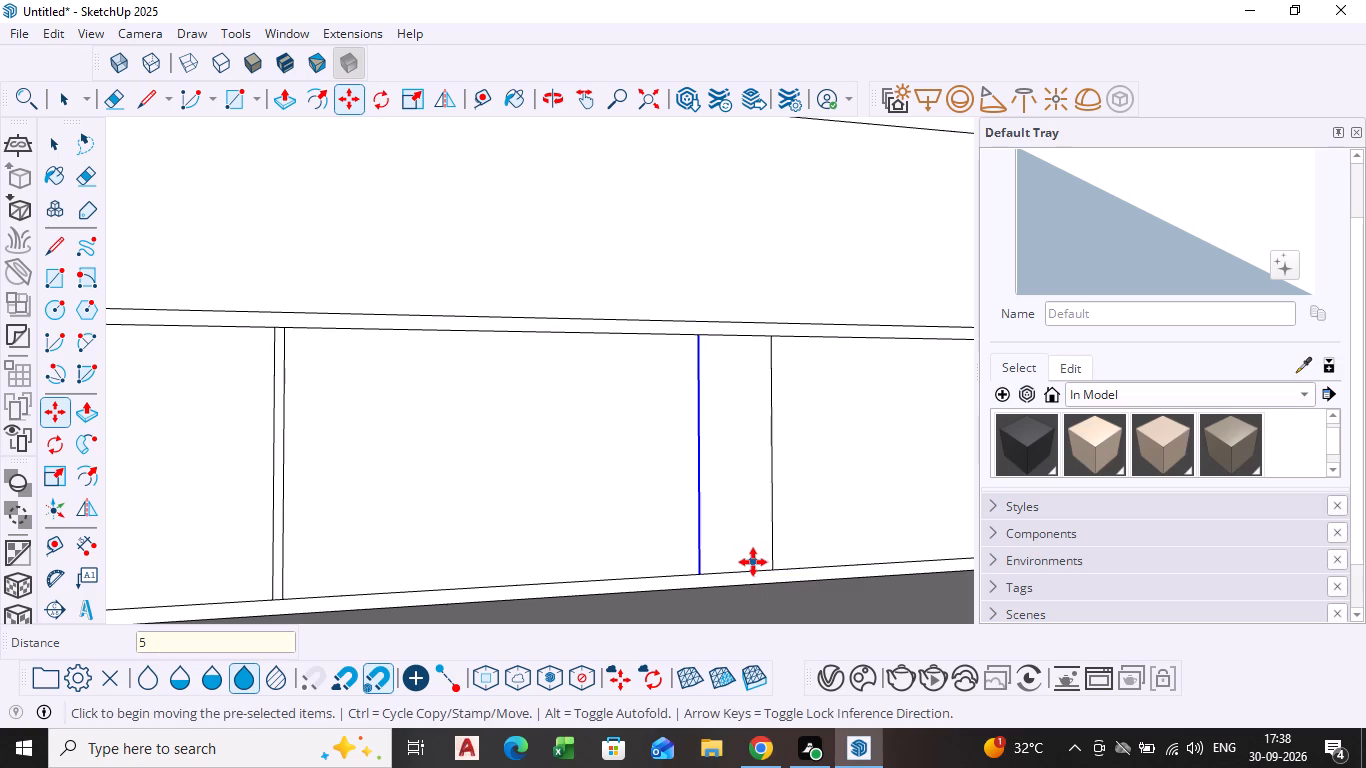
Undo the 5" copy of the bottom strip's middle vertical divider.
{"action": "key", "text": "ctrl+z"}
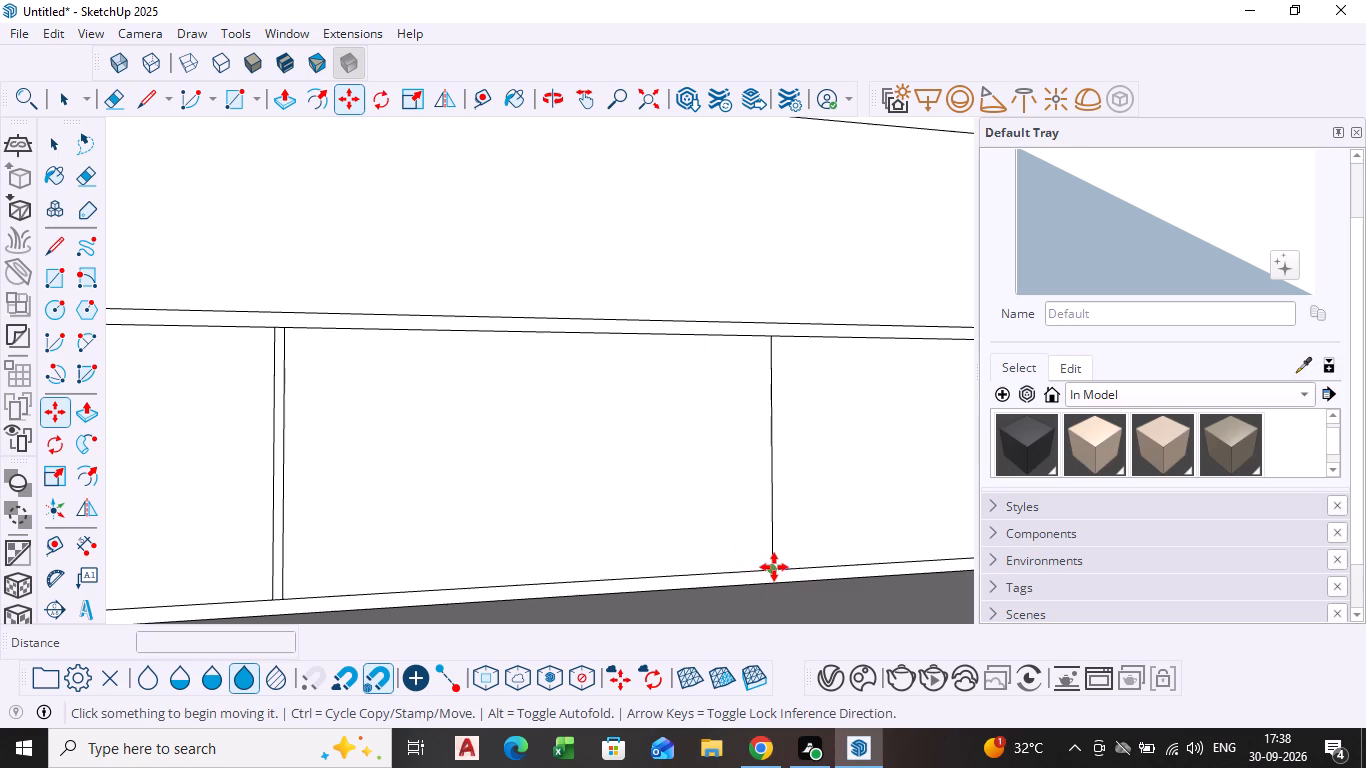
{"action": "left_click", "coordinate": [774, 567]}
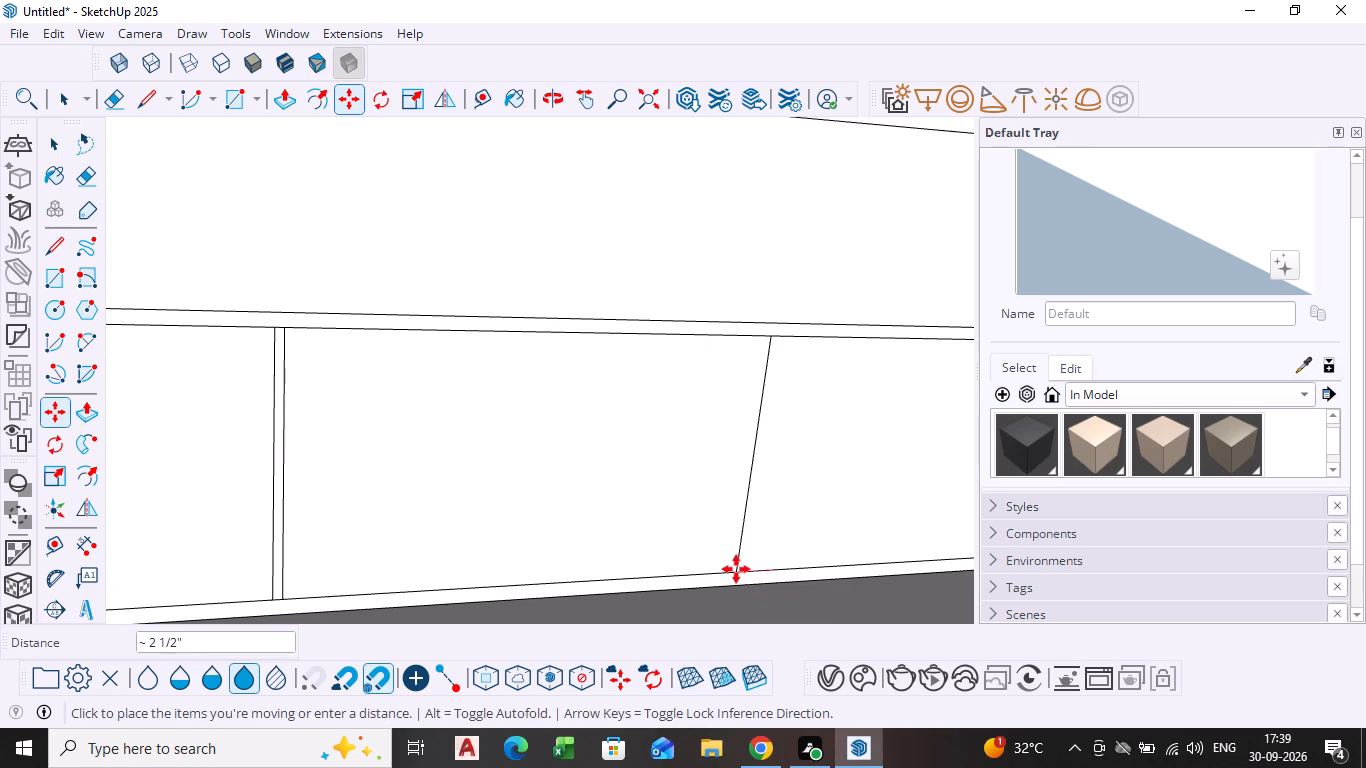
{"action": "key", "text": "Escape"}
Copy the bottom strip's middle vertical divider 0.5" to its left.
{"action": "key", "text": "space"}
{"action": "left_click", "coordinate": [772, 559]}
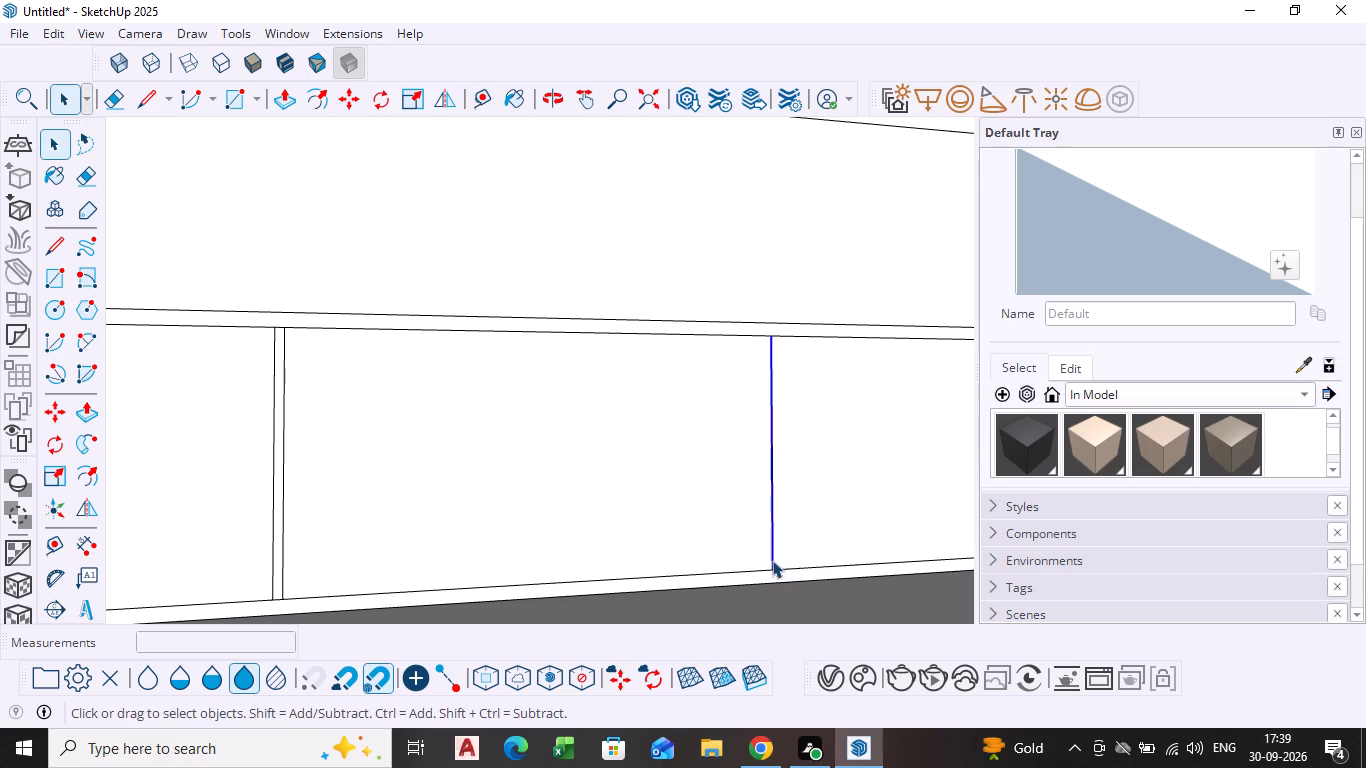
{"action": "key", "text": "m"}
{"action": "left_click", "coordinate": [773, 571]}
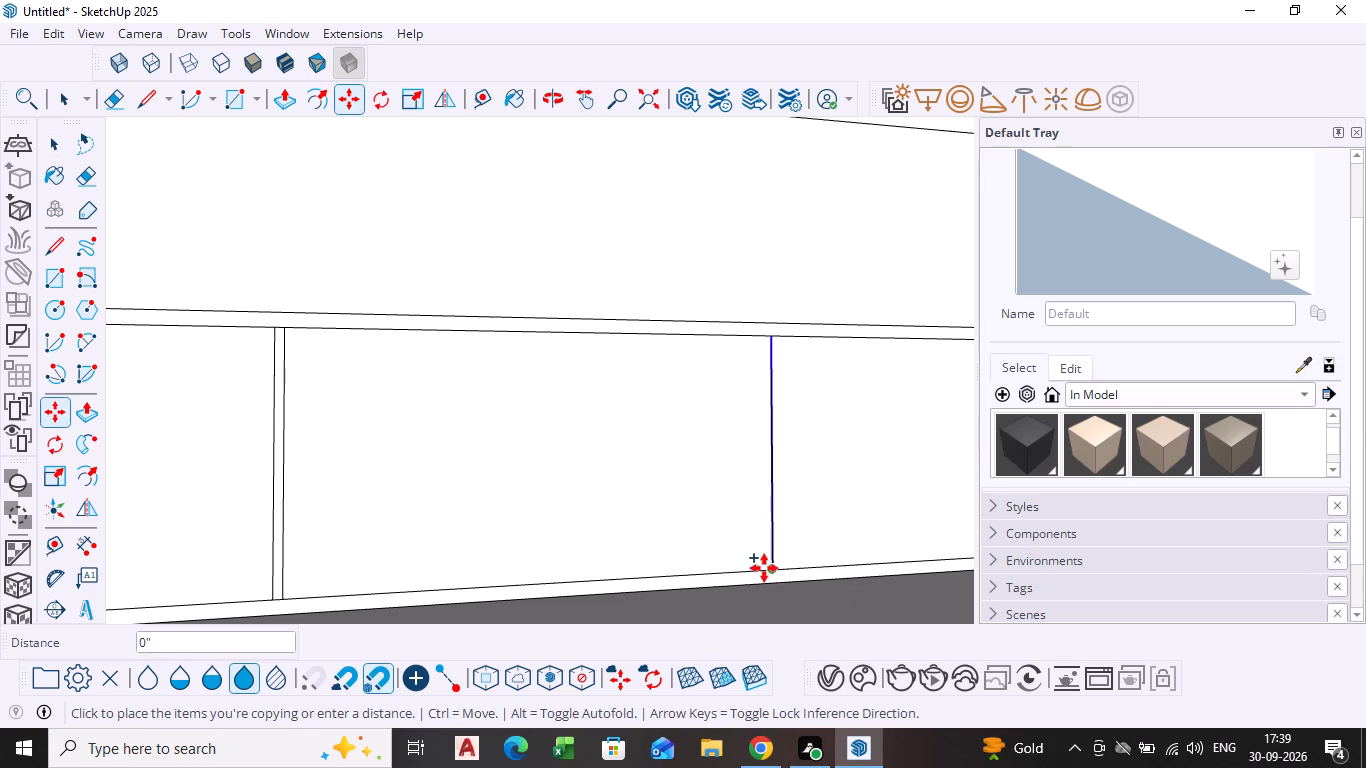
{"action": "type", "text": "0.5"}
{"action": "key", "text": "Return"}
{"action": "scroll", "coordinate": [817, 552], "scroll_direction": "down", "scroll_amount": 4}
{"action": "middle_click_drag", "start_coordinate": [828, 551], "coordinate": [544, 491], "text": "shift"}
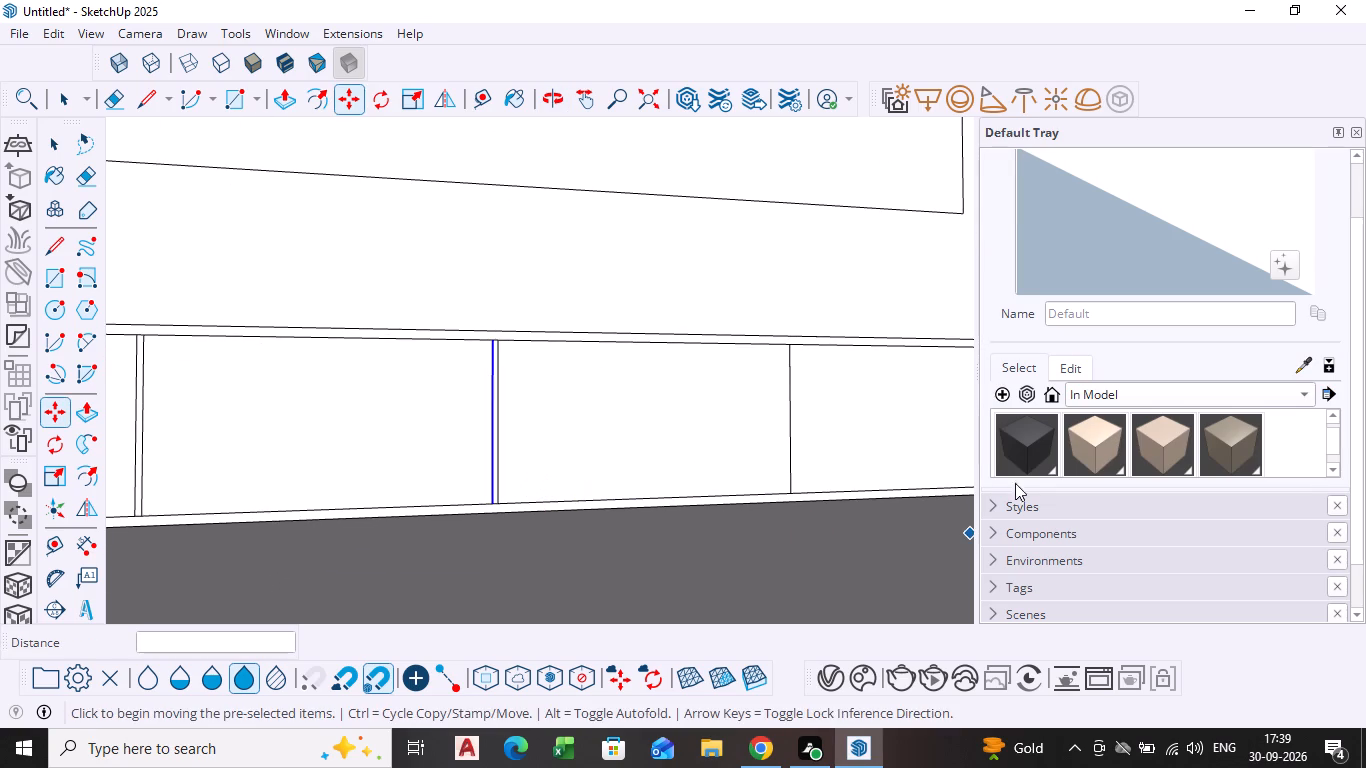
{"action": "key", "text": "Escape"}
Copy the bottom strip's third vertical divider from the left 0.5" to its left.
{"action": "scroll", "coordinate": [842, 442], "scroll_direction": "up", "scroll_amount": 4}
{"action": "key", "text": "space"}
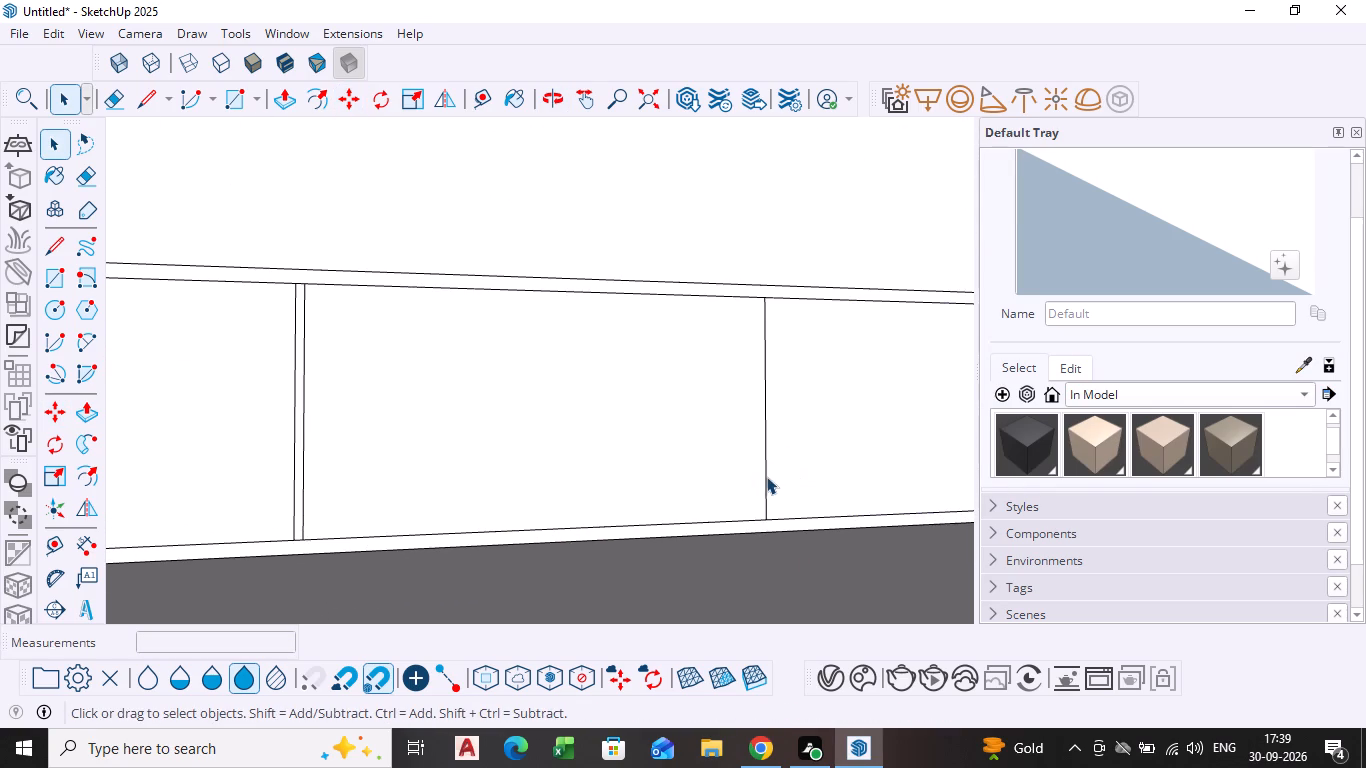
{"action": "left_click", "coordinate": [768, 476]}
{"action": "key", "text": "m"}
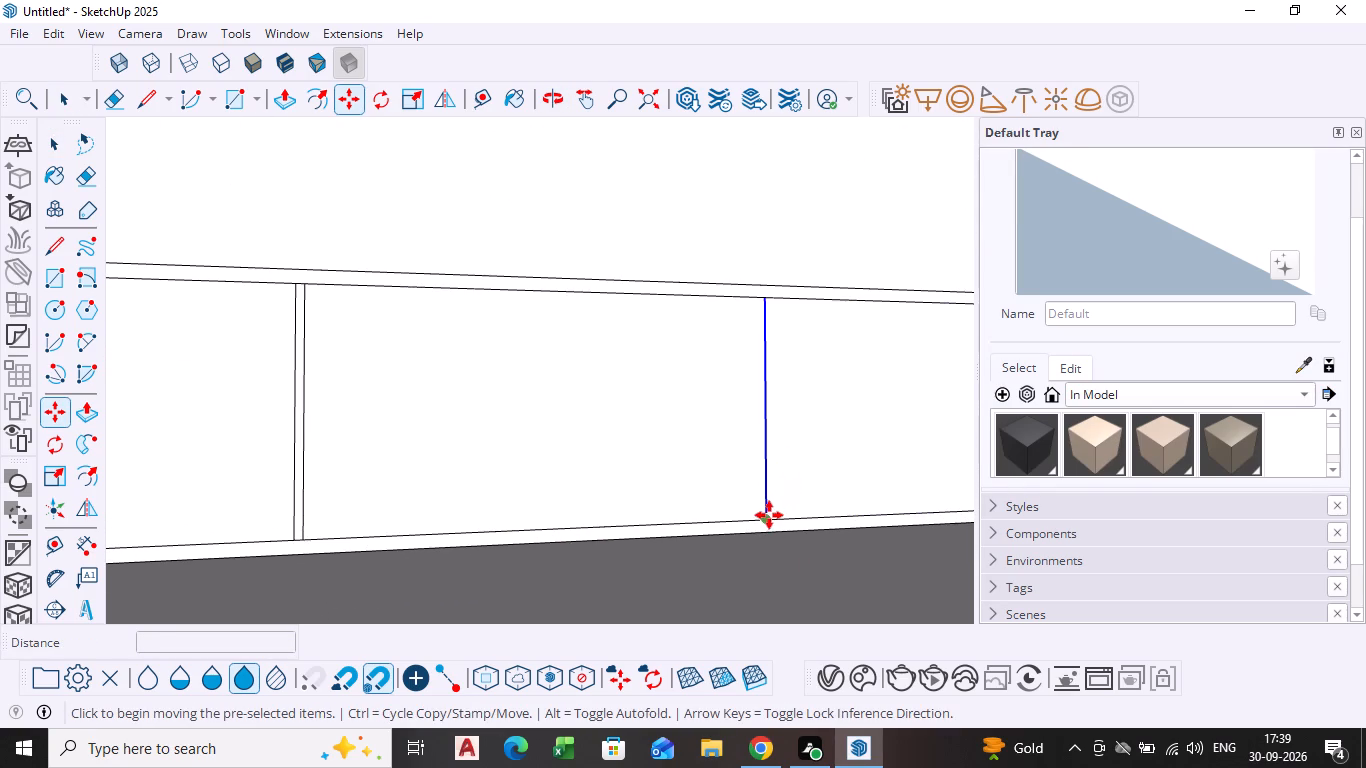
{"action": "left_click", "coordinate": [769, 515]}
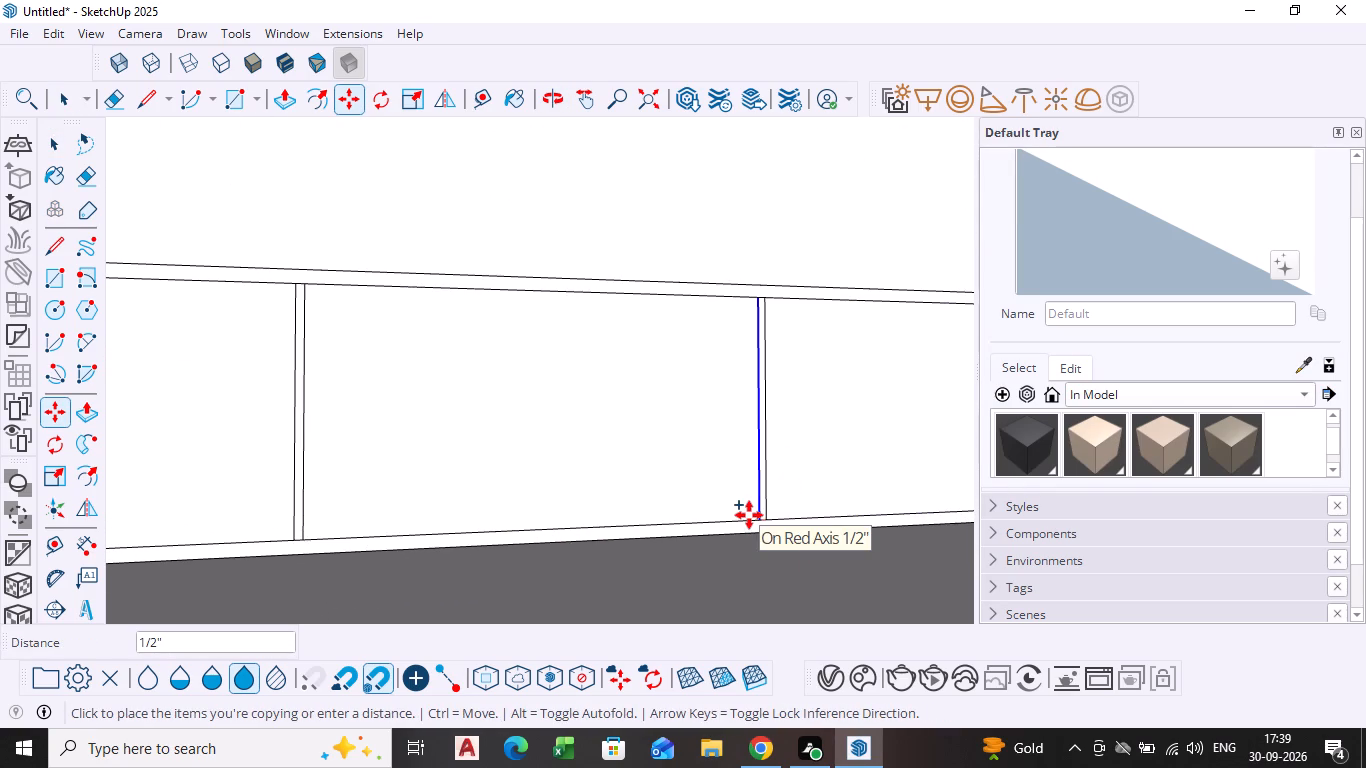
{"action": "type", "text": "0."}
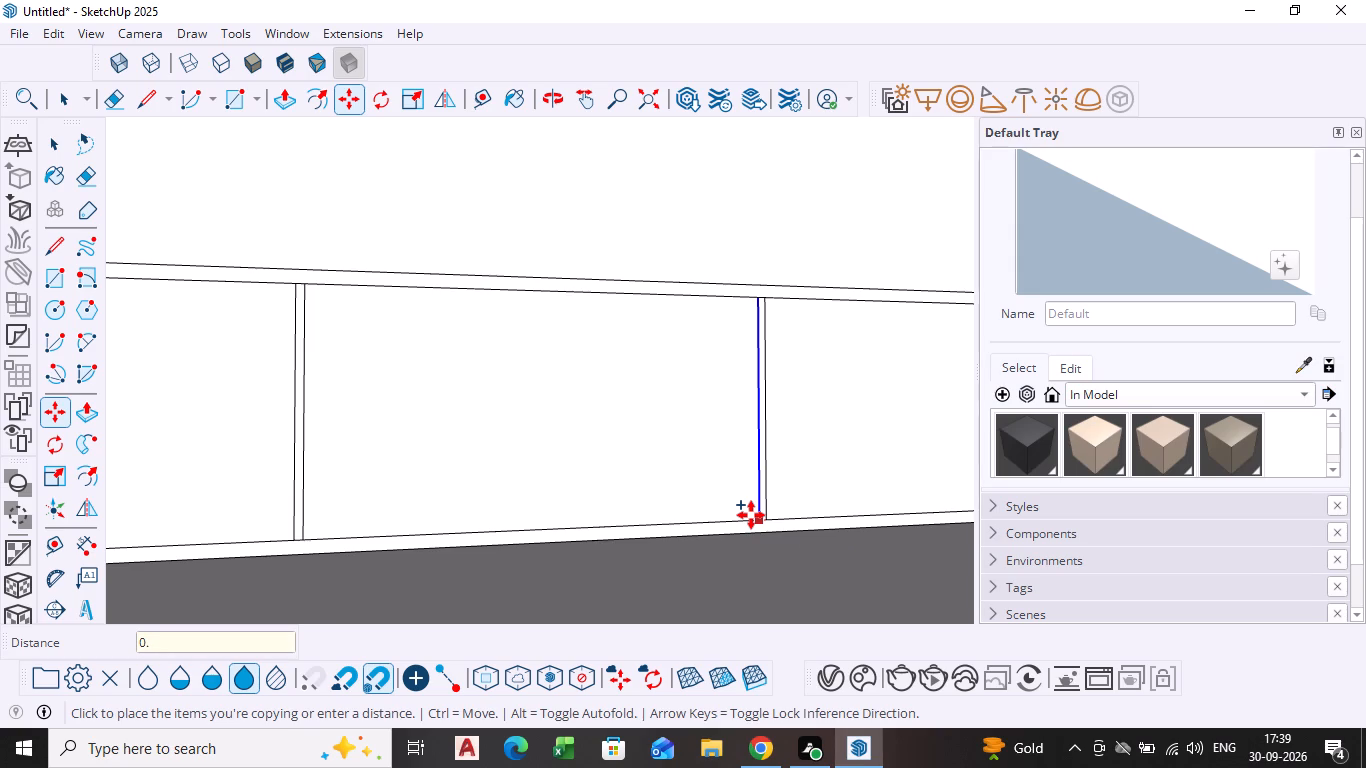
{"action": "key", "text": "5"}
{"action": "key", "text": "Return"}
{"action": "scroll", "coordinate": [772, 512], "scroll_direction": "down", "scroll_amount": 11}
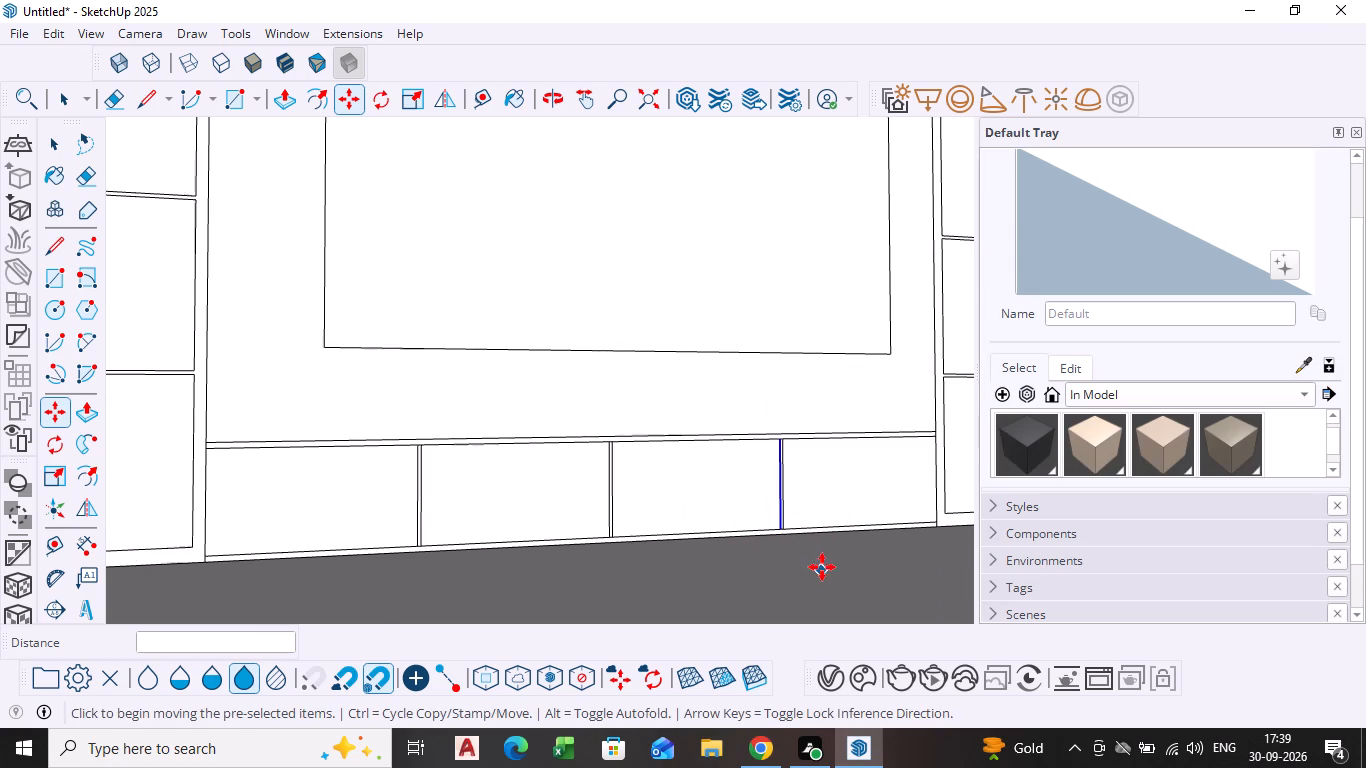
{"action": "key", "text": "Escape"}
Delete the short border segments closing the top and bottom of the bottom strip's first double divider from the left.
{"action": "key", "text": "space"}
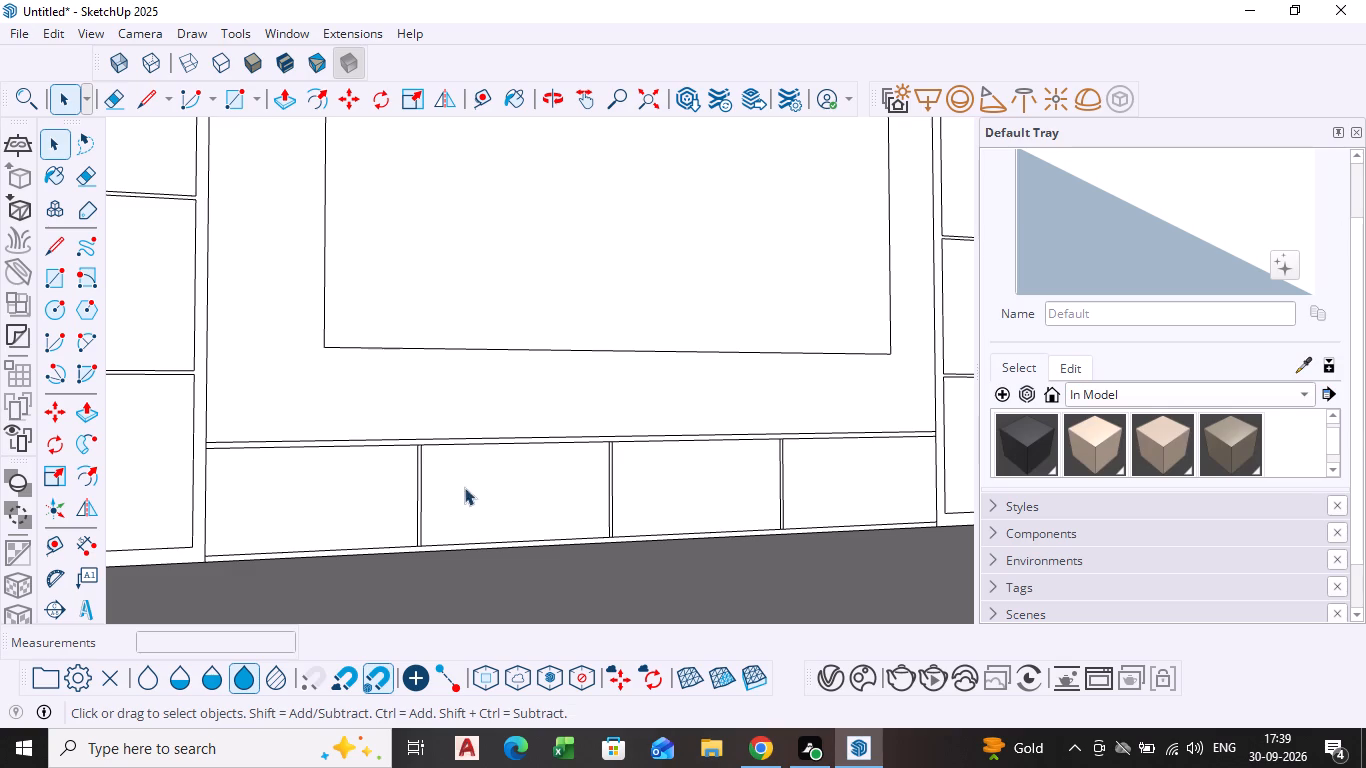
{"action": "scroll", "coordinate": [448, 476], "scroll_direction": "up", "scroll_amount": 10}
{"action": "left_click", "coordinate": [397, 422]}
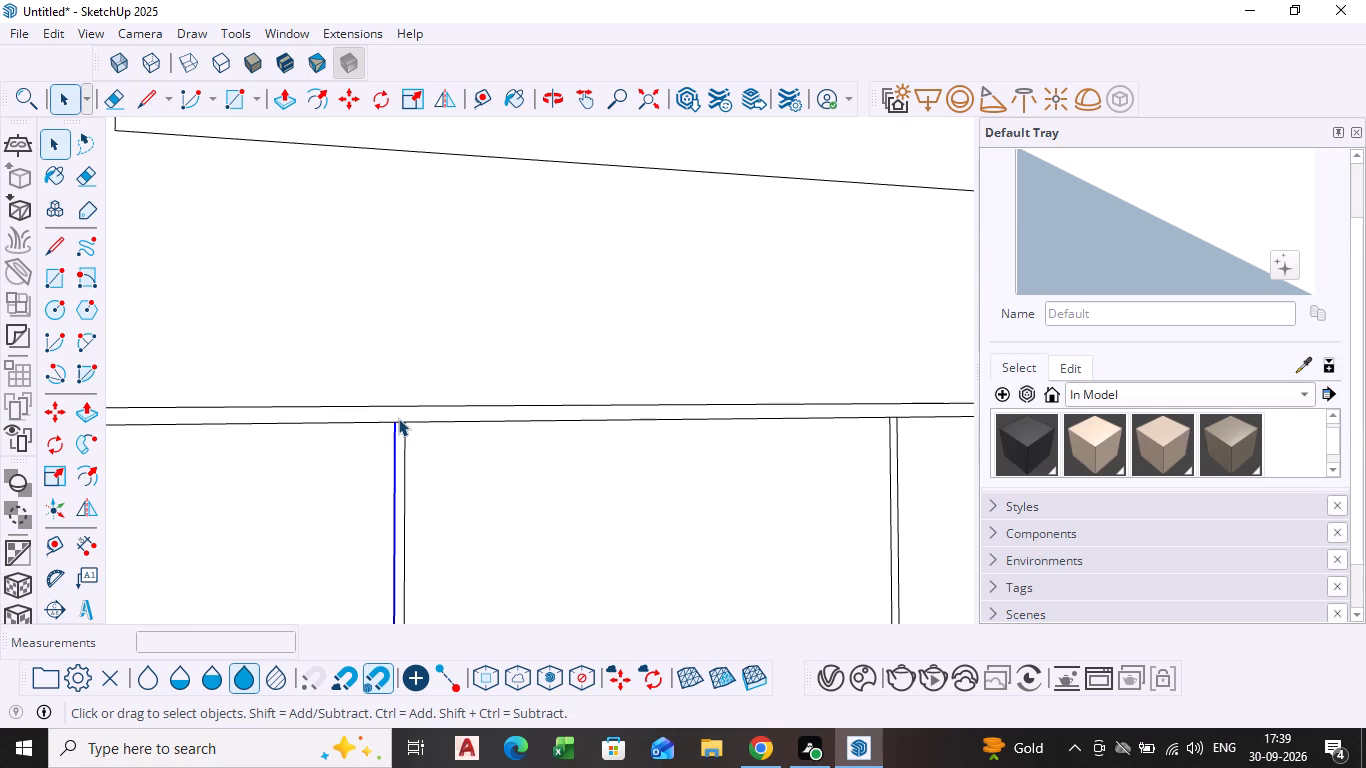
{"action": "left_click", "coordinate": [399, 416]}
{"action": "left_click", "coordinate": [399, 419]}
{"action": "left_click", "coordinate": [396, 422]}
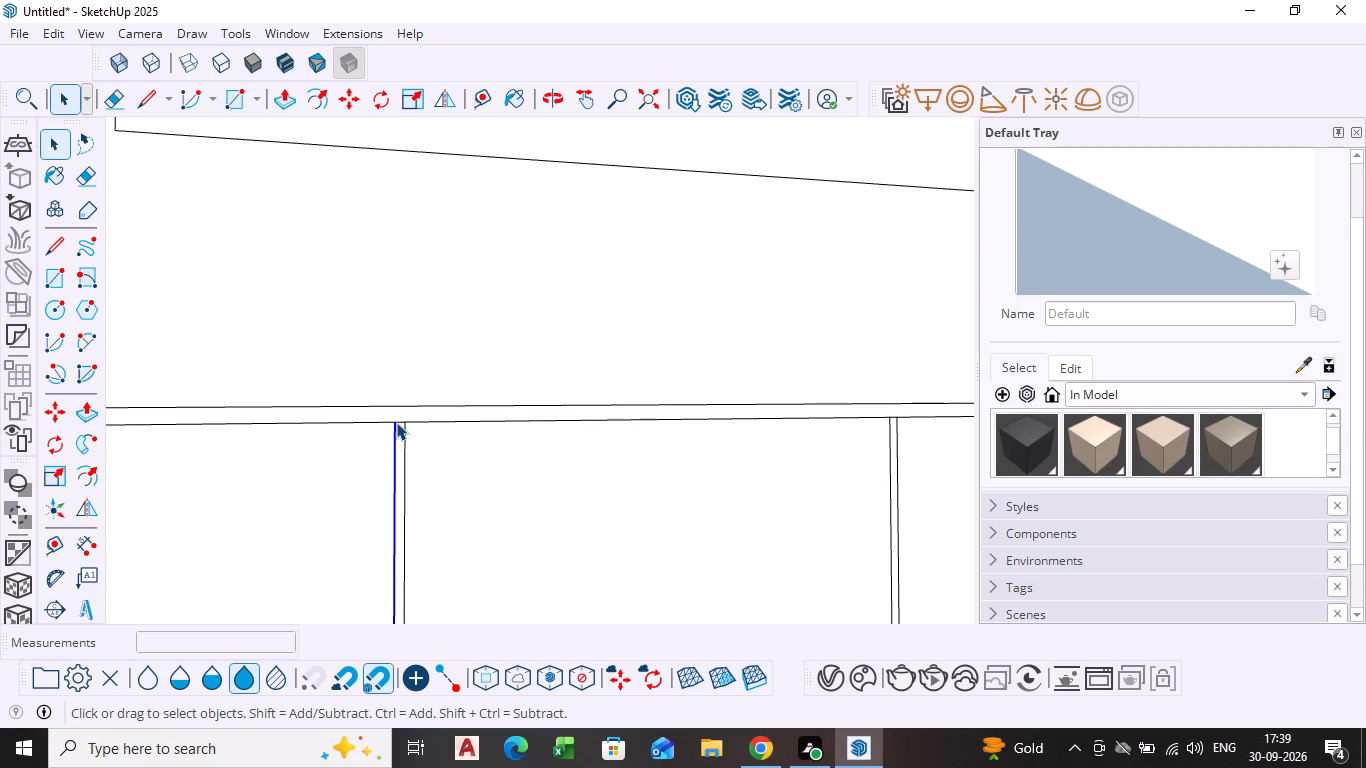
{"action": "left_click", "coordinate": [398, 422]}
{"action": "scroll", "coordinate": [402, 415], "scroll_direction": "up", "scroll_amount": 4}
{"action": "key", "text": "Delete"}
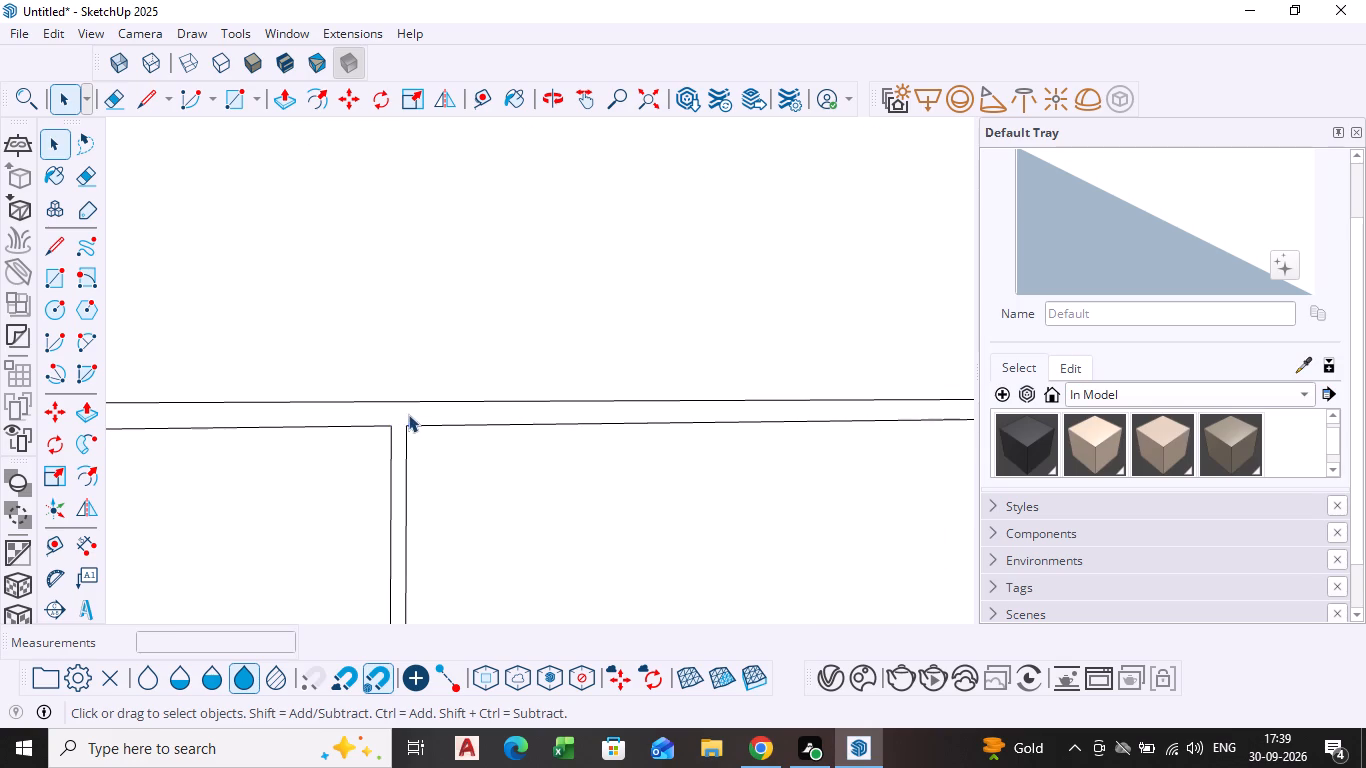
{"action": "scroll", "coordinate": [424, 463], "scroll_direction": "down", "scroll_amount": 2}
{"action": "middle_click_drag", "start_coordinate": [432, 475], "coordinate": [392, 132], "text": "shift"}
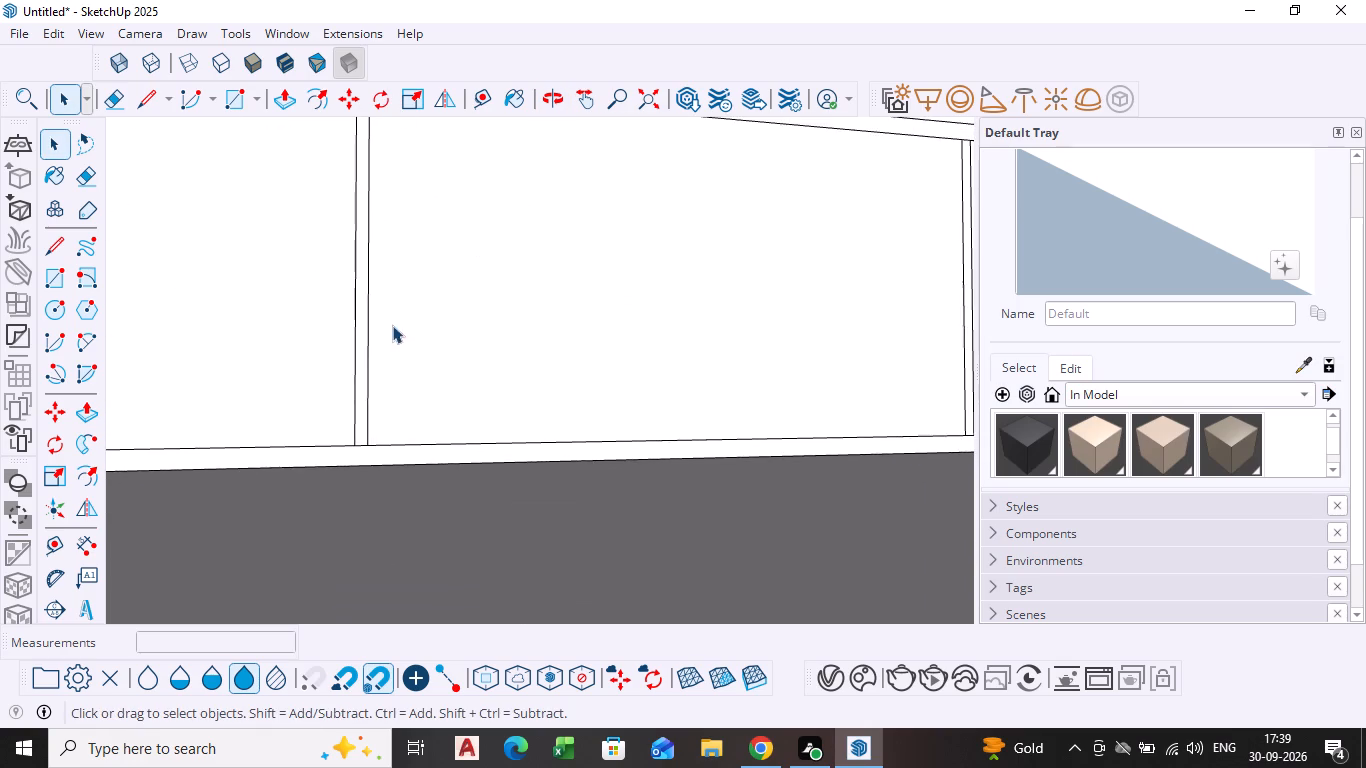
{"action": "scroll", "coordinate": [363, 450], "scroll_direction": "up", "scroll_amount": 4}
{"action": "left_click", "coordinate": [358, 443]}
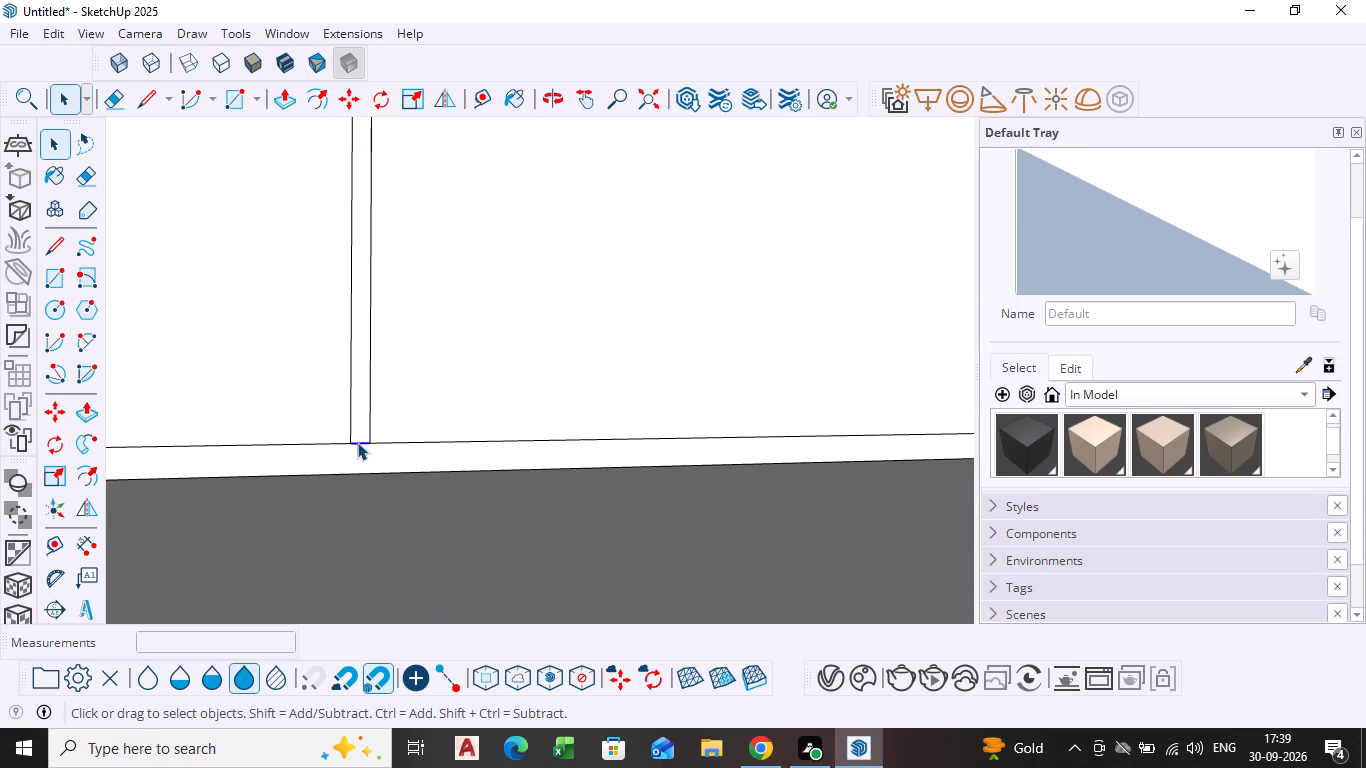
{"action": "key", "text": "Delete"}
Delete the short border segments closing the top and bottom of the bottom strip's middle double divider.
{"action": "scroll", "coordinate": [434, 411], "scroll_direction": "down", "scroll_amount": 17}
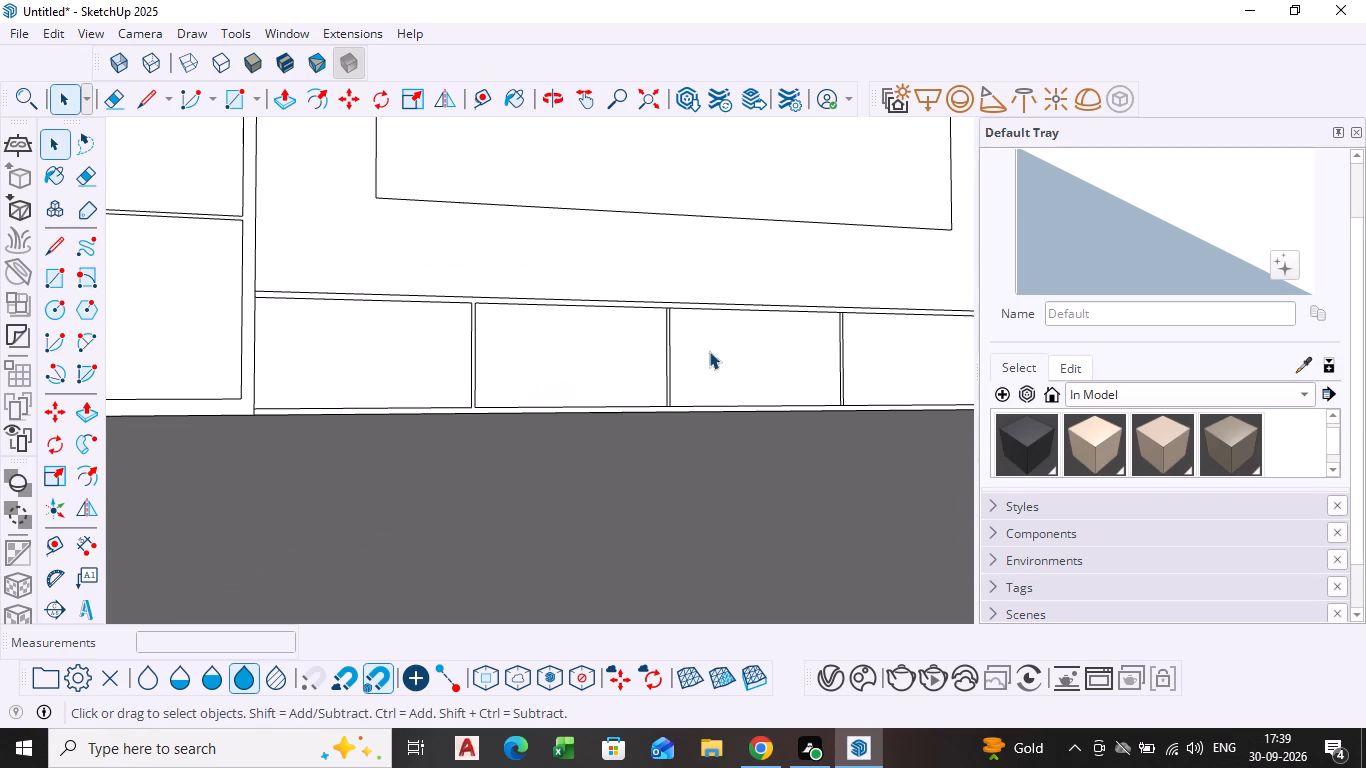
{"action": "scroll", "coordinate": [699, 319], "scroll_direction": "up", "scroll_amount": 14}
{"action": "left_click", "coordinate": [636, 312]}
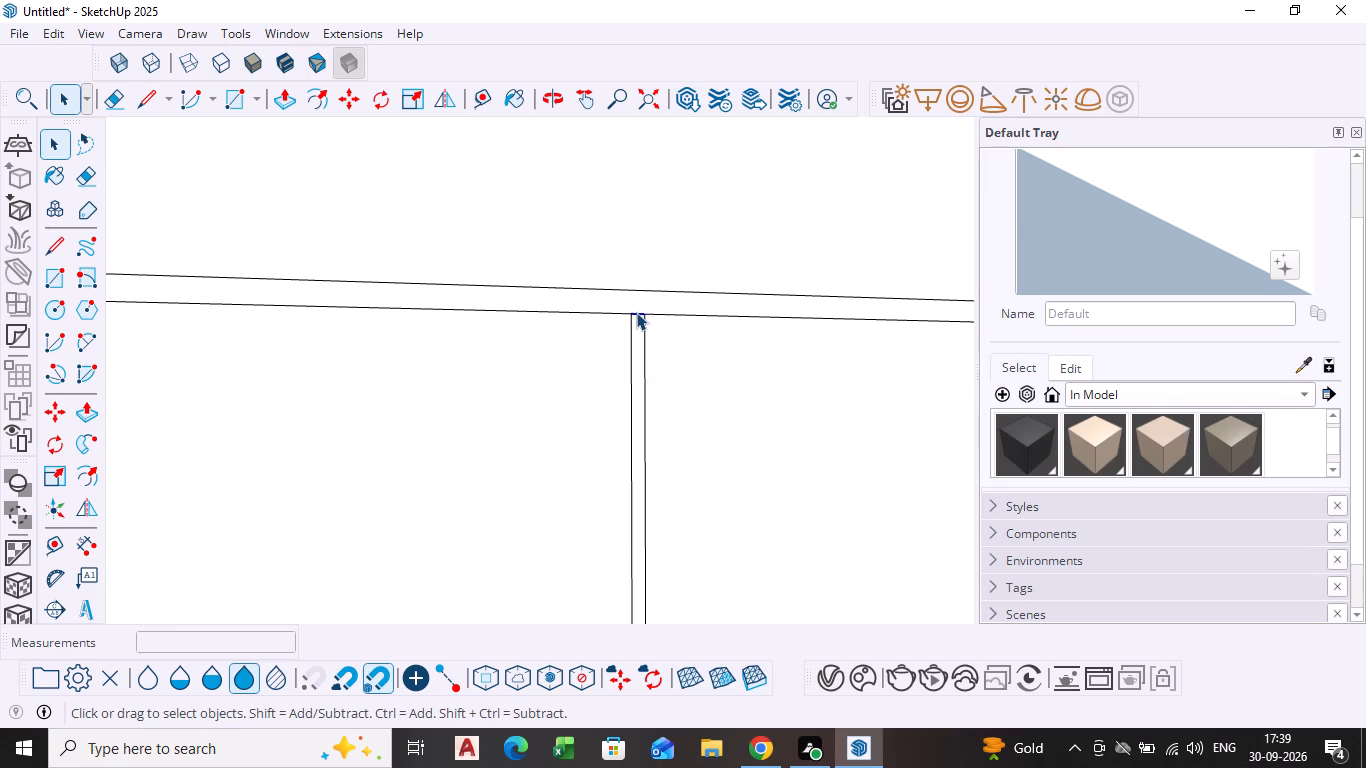
{"action": "key", "text": "Home"}
{"action": "key", "text": "Delete"}
{"action": "scroll", "coordinate": [674, 416], "scroll_direction": "down", "scroll_amount": 3}
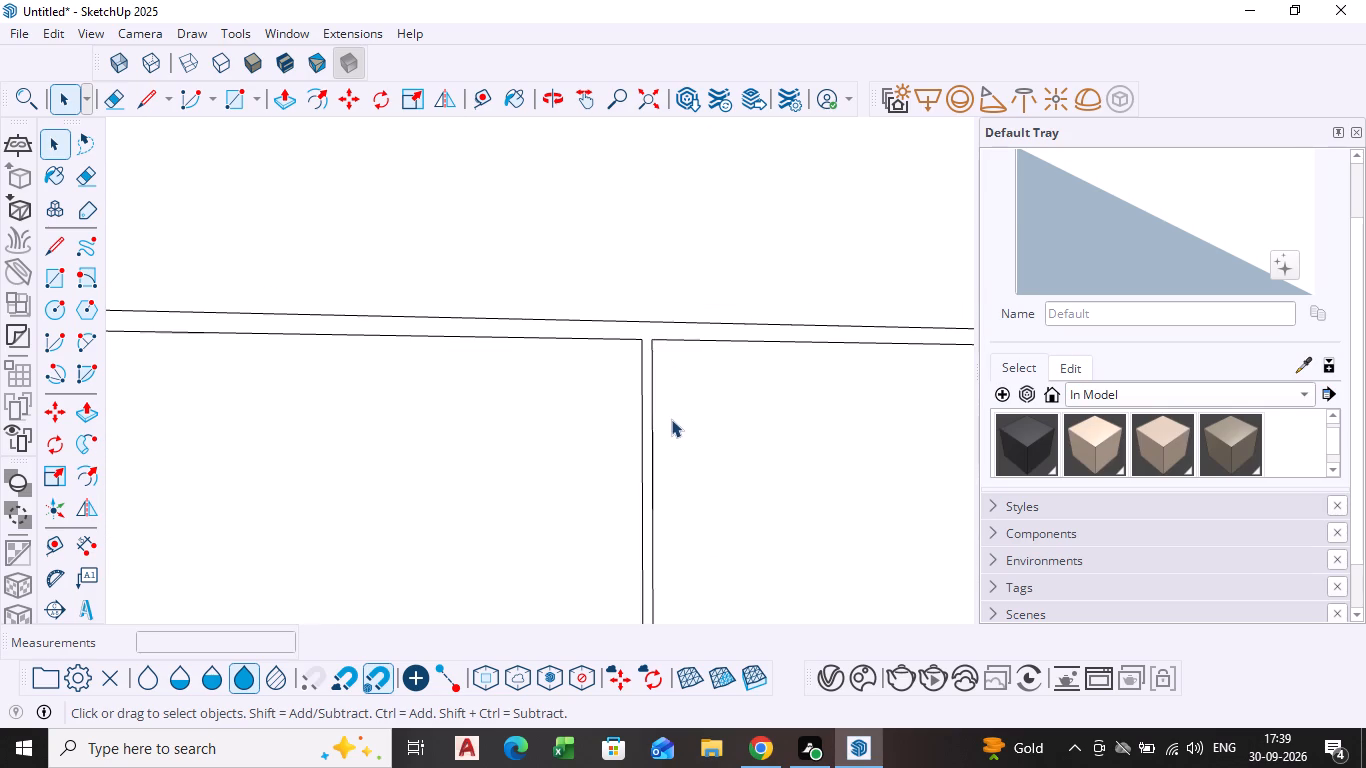
{"action": "middle_click_drag", "start_coordinate": [665, 416], "coordinate": [536, 204], "text": "shift"}
{"action": "scroll", "coordinate": [529, 476], "scroll_direction": "up", "scroll_amount": 3}
{"action": "left_click", "coordinate": [514, 437]}
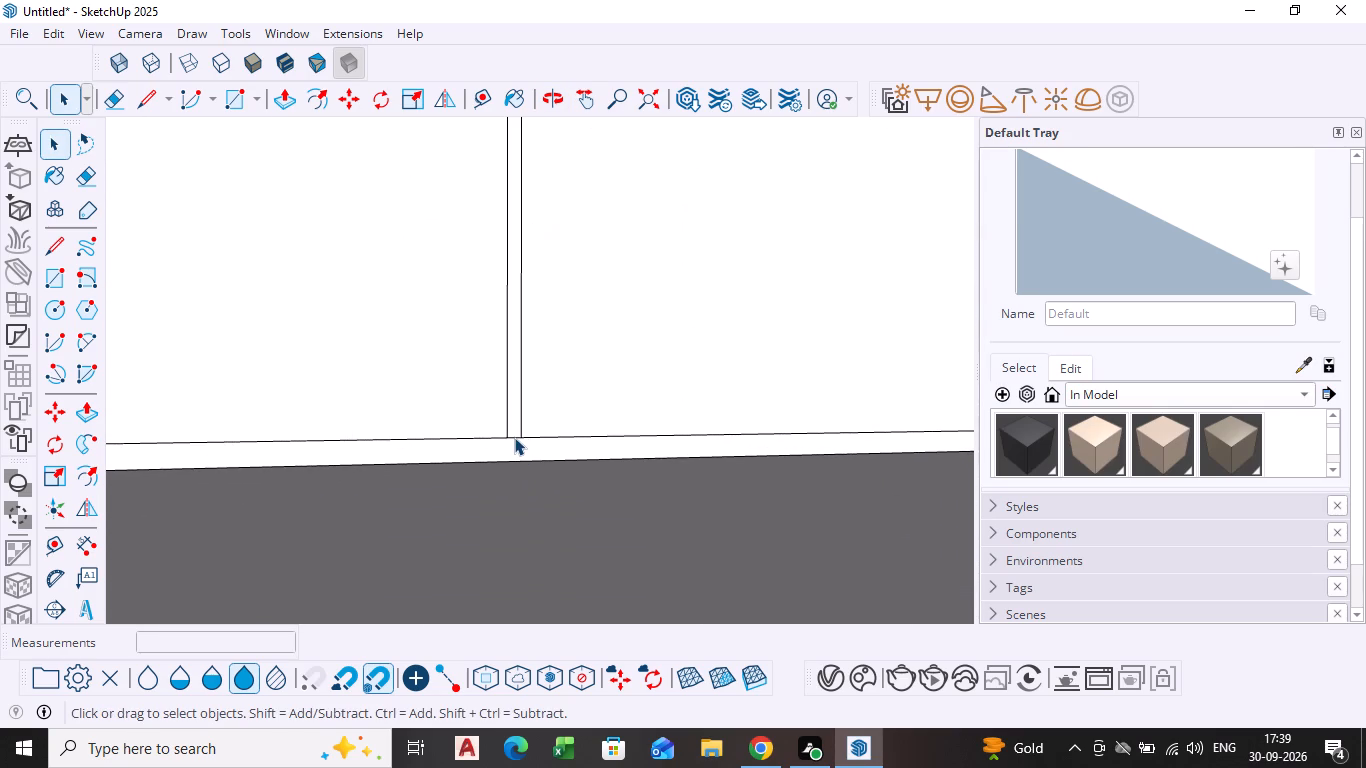
{"action": "key", "text": "Delete"}
Delete the short border segments closing the top and bottom of the bottom strip's third double divider from the left.
{"action": "scroll", "coordinate": [553, 443], "scroll_direction": "down", "scroll_amount": 12}
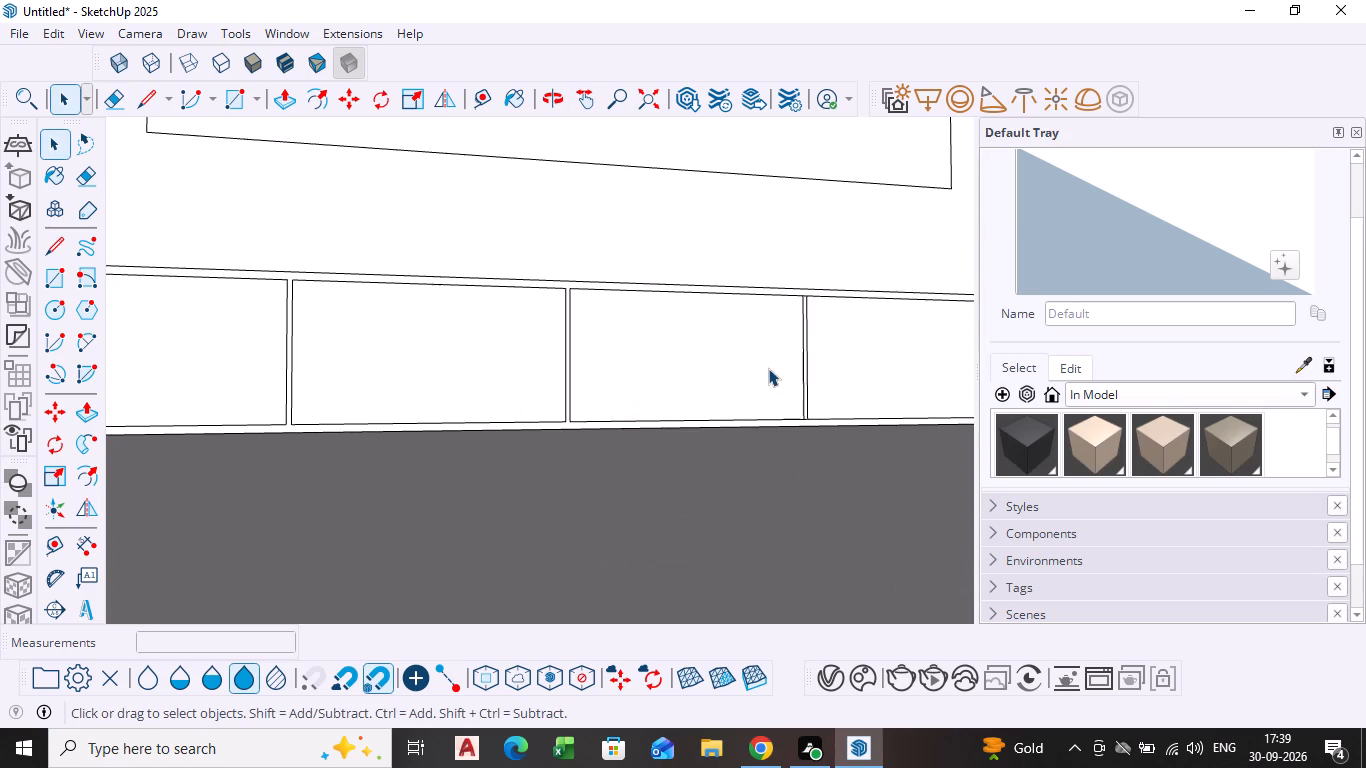
{"action": "middle_click_drag", "start_coordinate": [775, 371], "coordinate": [552, 458]}
{"action": "scroll", "coordinate": [552, 458], "scroll_direction": "up", "scroll_amount": 1}
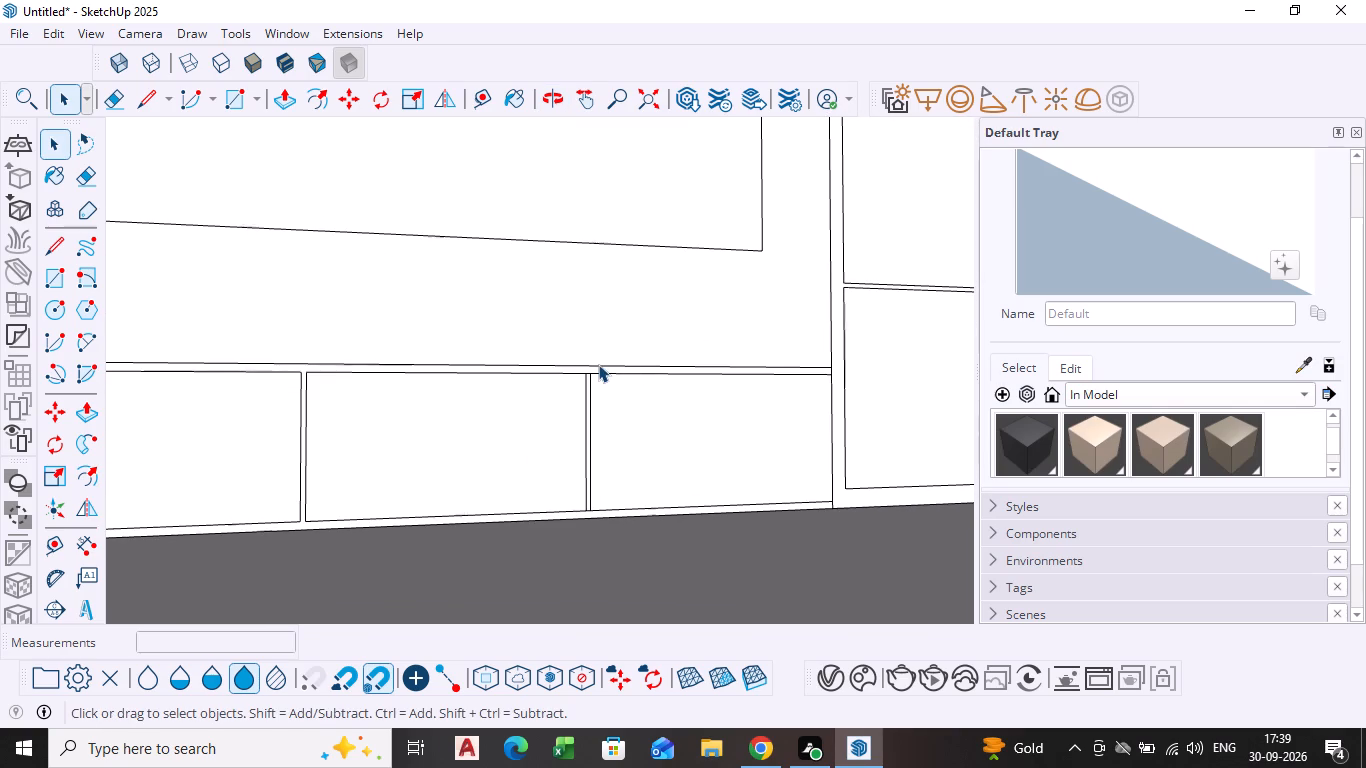
{"action": "scroll", "coordinate": [615, 363], "scroll_direction": "up", "scroll_amount": 13}
{"action": "left_click", "coordinate": [578, 372]}
{"action": "key", "text": "Delete"}
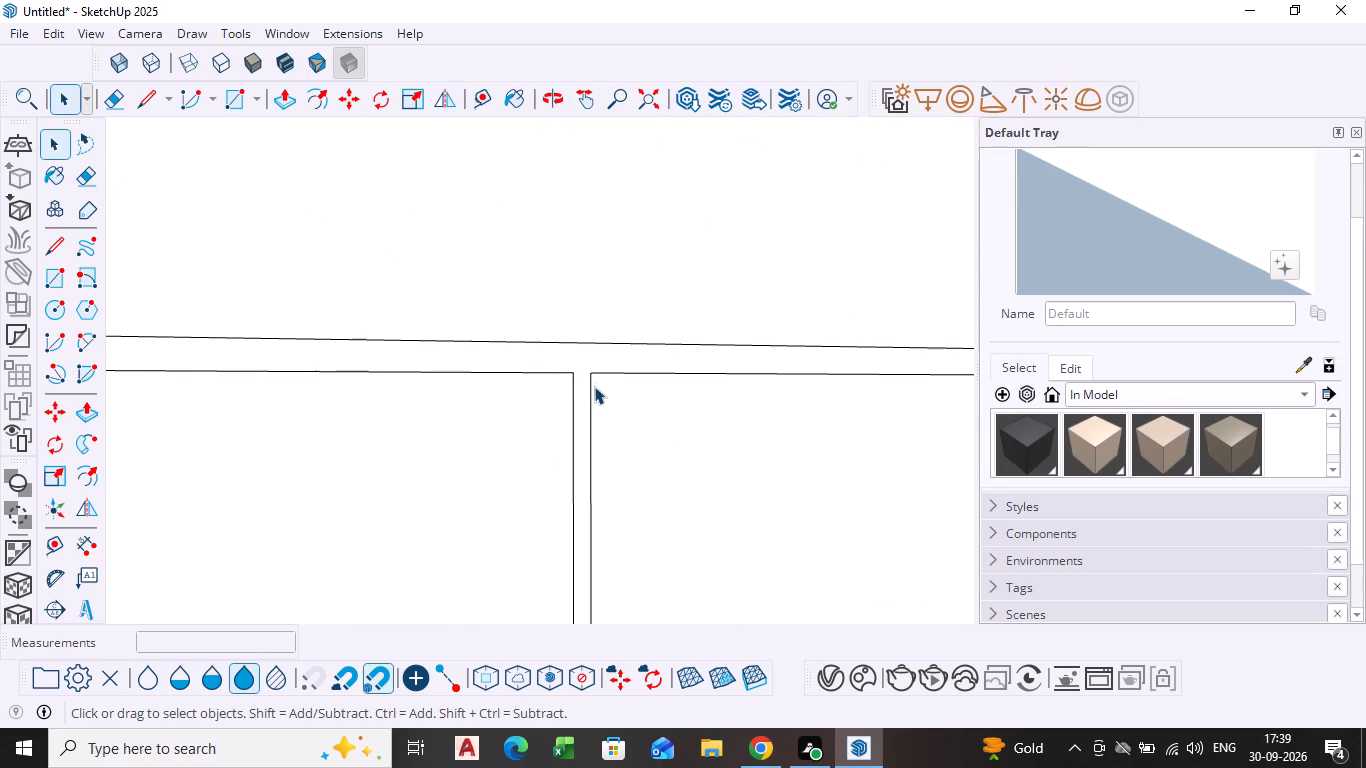
{"action": "scroll", "coordinate": [603, 433], "scroll_direction": "down", "scroll_amount": 5}
{"action": "middle_click_drag", "start_coordinate": [611, 471], "coordinate": [596, 467]}
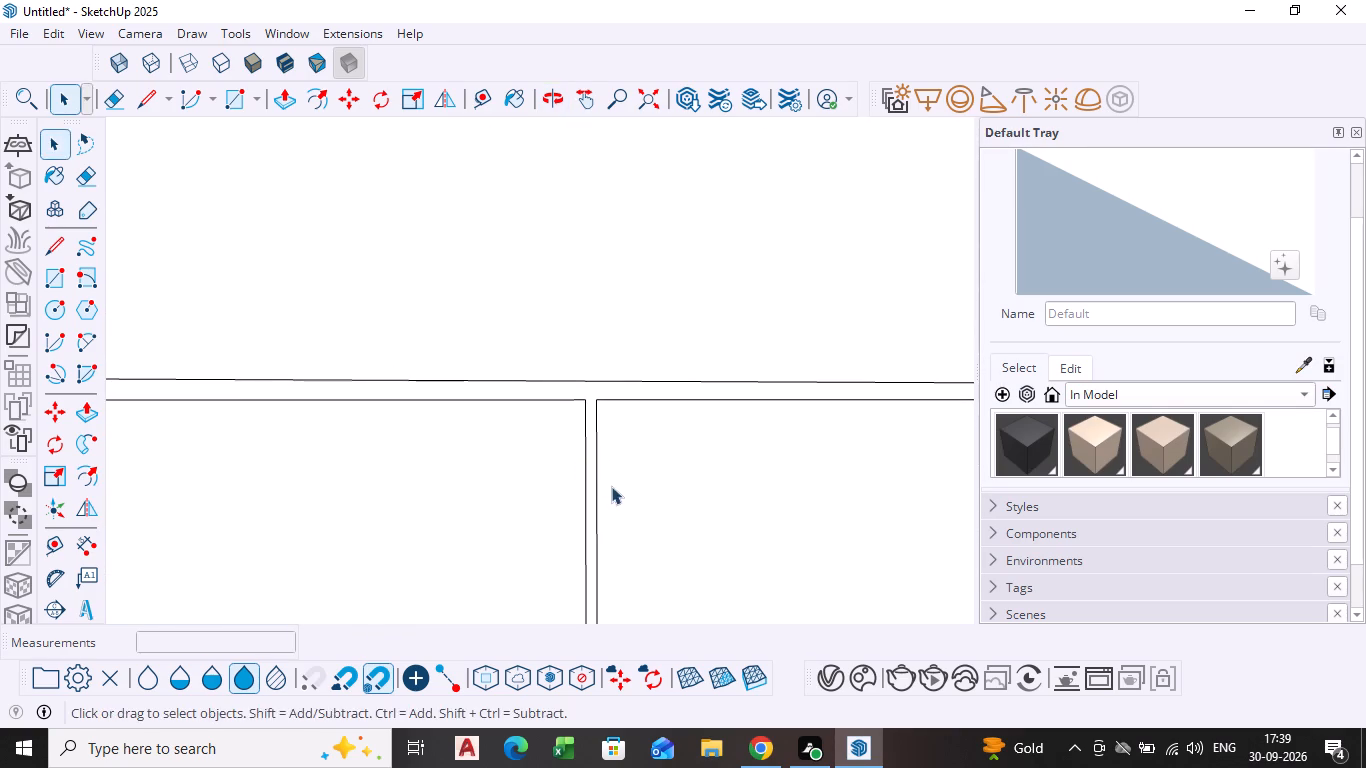
{"action": "scroll", "coordinate": [611, 486], "scroll_direction": "down", "scroll_amount": 1}
{"action": "middle_click_drag", "start_coordinate": [613, 487], "coordinate": [519, 174], "text": "shift"}
{"action": "scroll", "coordinate": [492, 402], "scroll_direction": "up", "scroll_amount": 5}
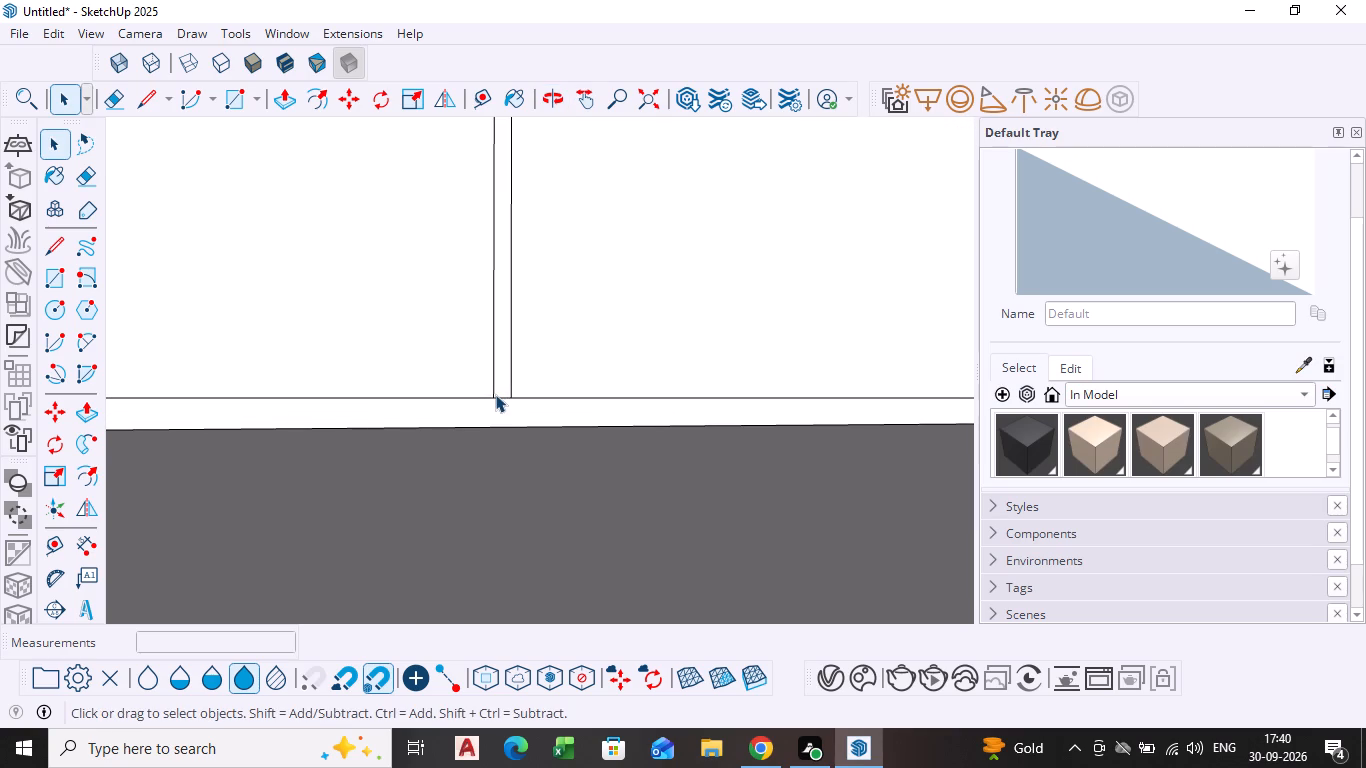
{"action": "left_click", "coordinate": [495, 398]}
{"action": "left_click", "coordinate": [498, 396]}
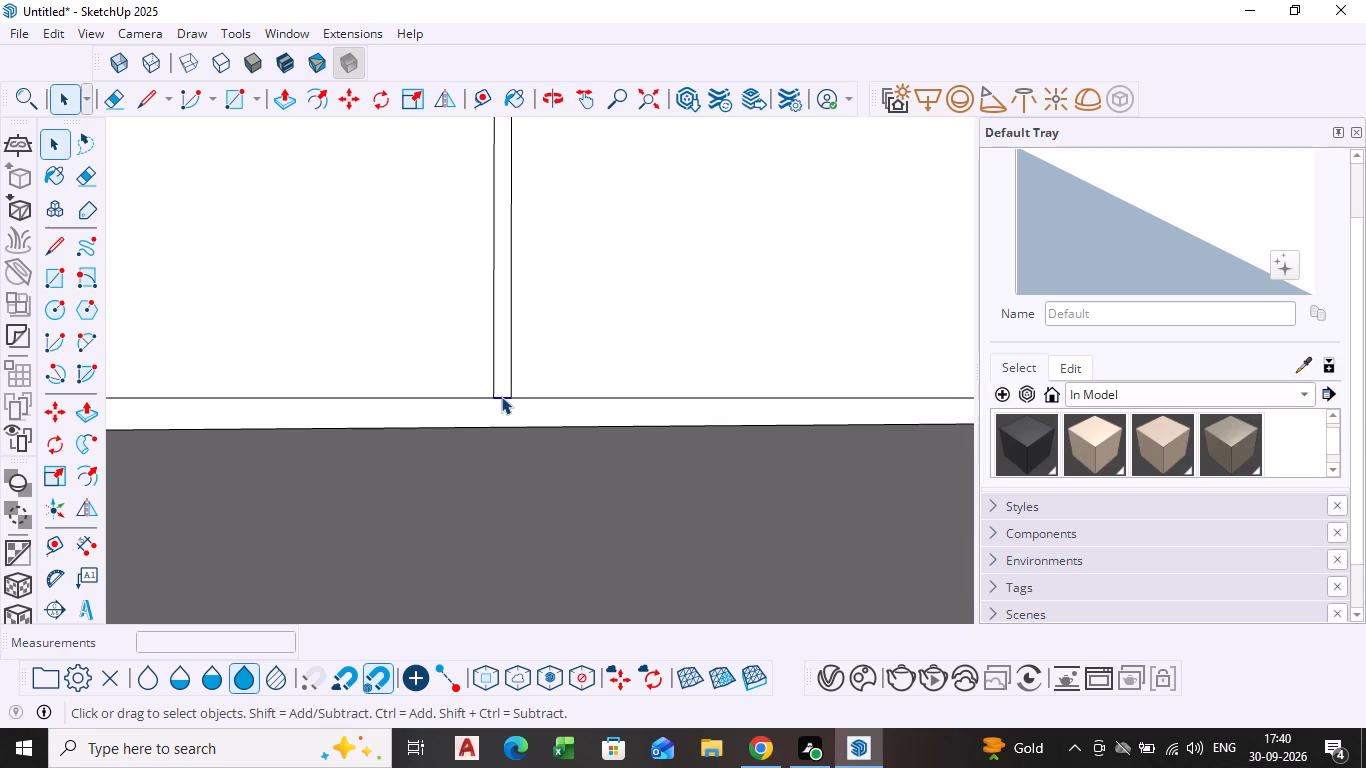
{"action": "key", "text": "Delete"}
Push/Pull the frame and shelf face of the back wall's left side panel 1'6" out into the room.
{"action": "scroll", "coordinate": [506, 392], "scroll_direction": "down", "scroll_amount": 20}
{"action": "scroll", "coordinate": [506, 392], "scroll_direction": "down", "scroll_amount": 6}
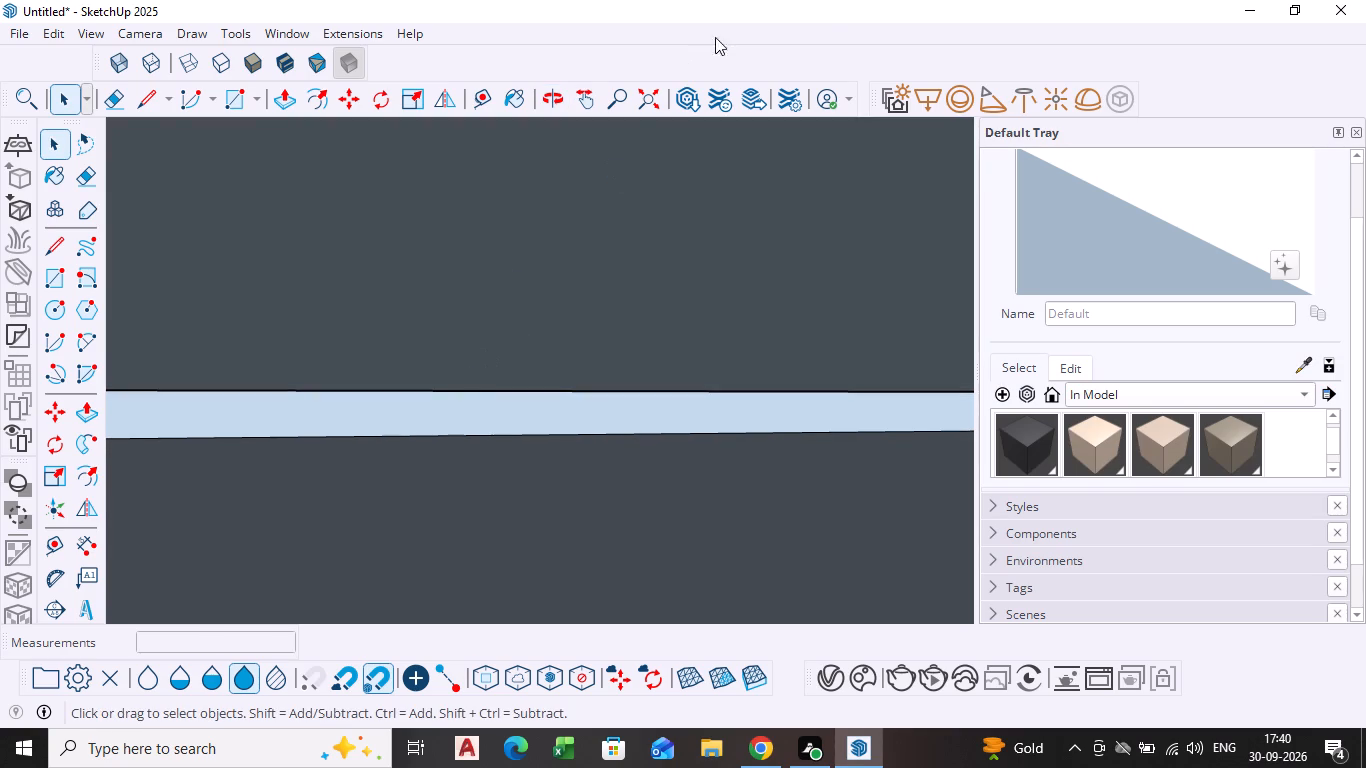
{"action": "left_click", "coordinate": [653, 105]}
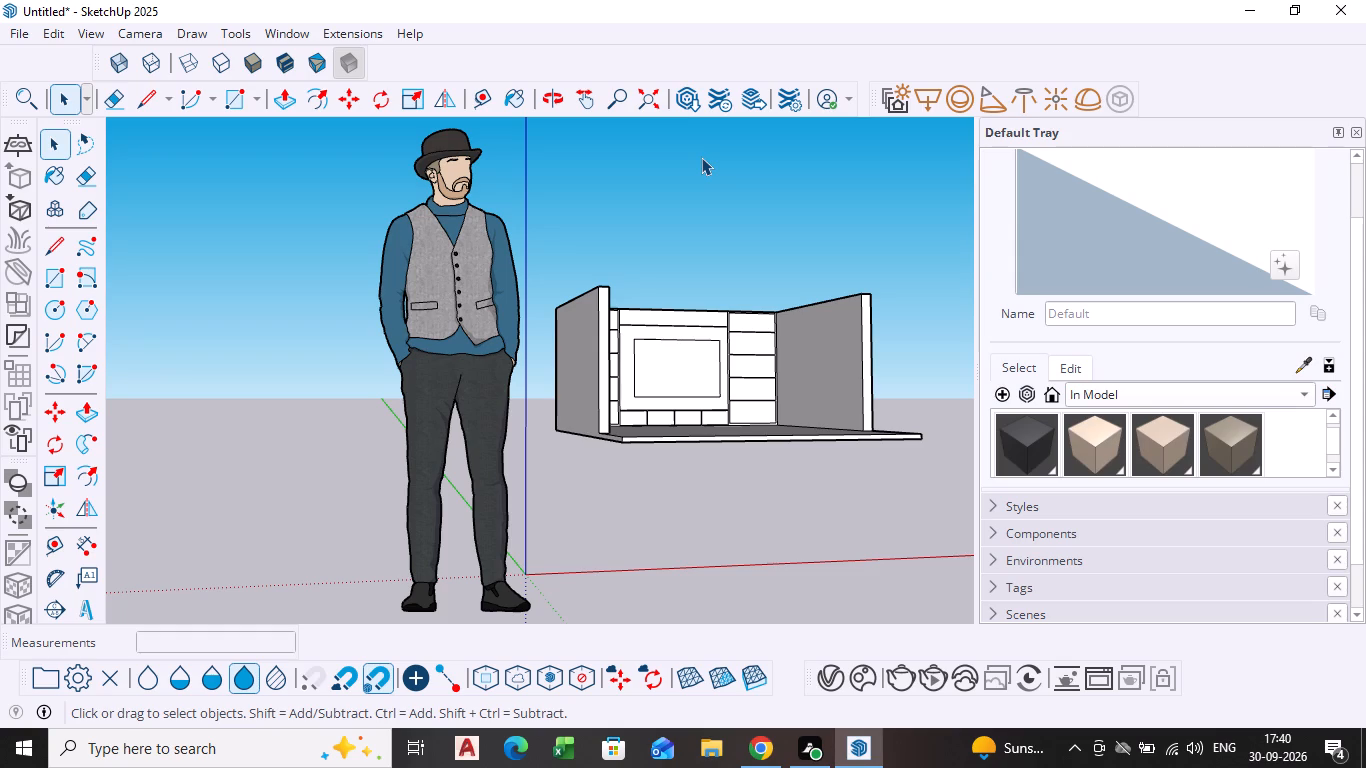
{"action": "scroll", "coordinate": [674, 391], "scroll_direction": "up", "scroll_amount": 6}
{"action": "middle_click_drag", "start_coordinate": [656, 383], "coordinate": [464, 430]}
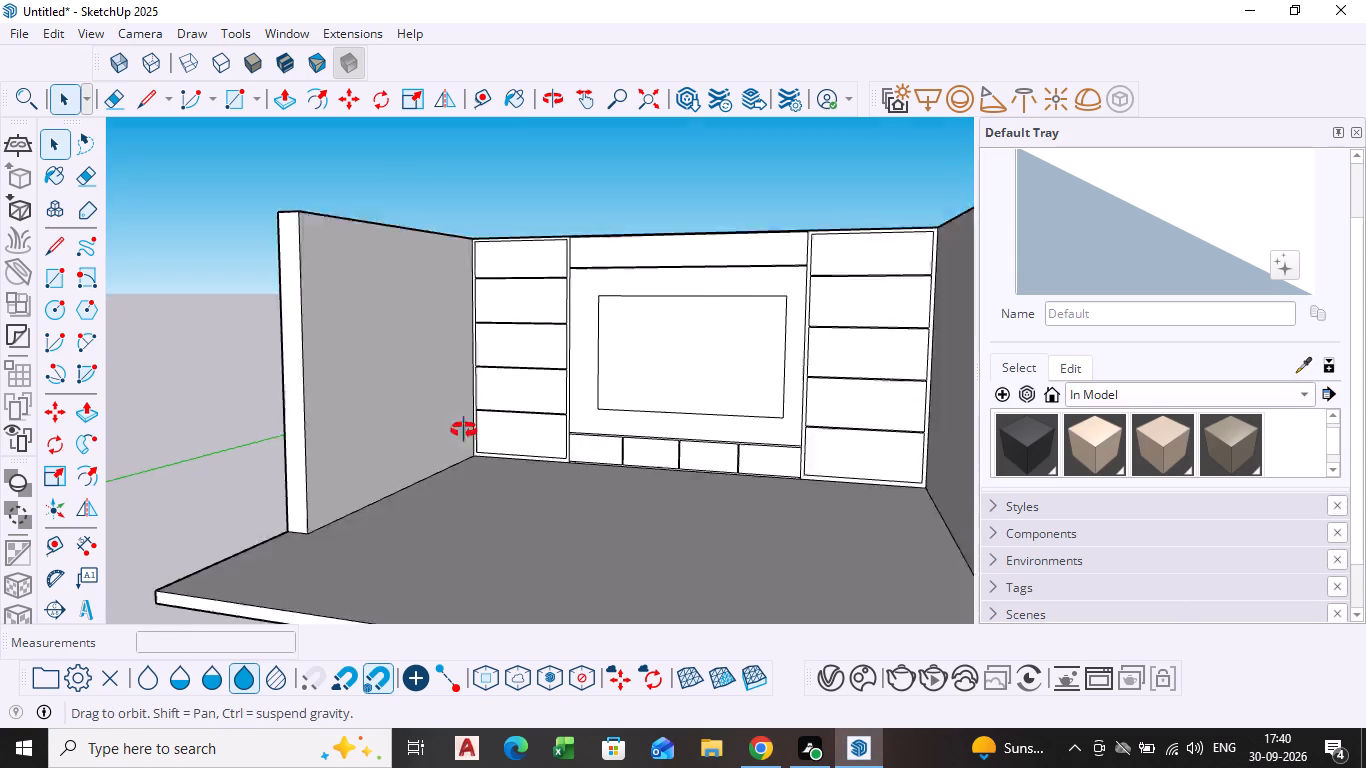
{"action": "middle_click_drag", "start_coordinate": [464, 430], "coordinate": [493, 454]}
{"action": "scroll", "coordinate": [495, 332], "scroll_direction": "up", "scroll_amount": 10}
{"action": "middle_click_drag", "start_coordinate": [477, 392], "coordinate": [499, 395]}
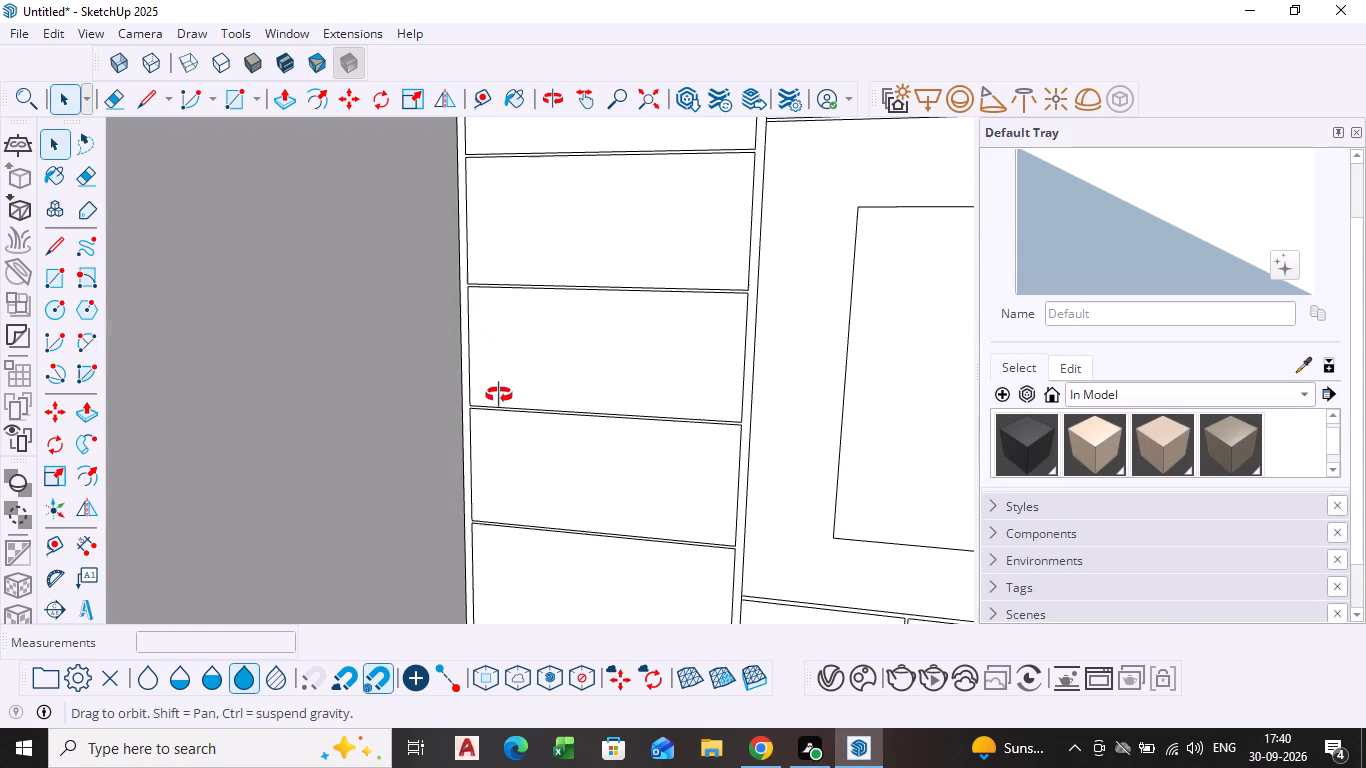
{"action": "middle_click_drag", "start_coordinate": [499, 395], "coordinate": [501, 395]}
{"action": "left_click", "coordinate": [466, 392]}
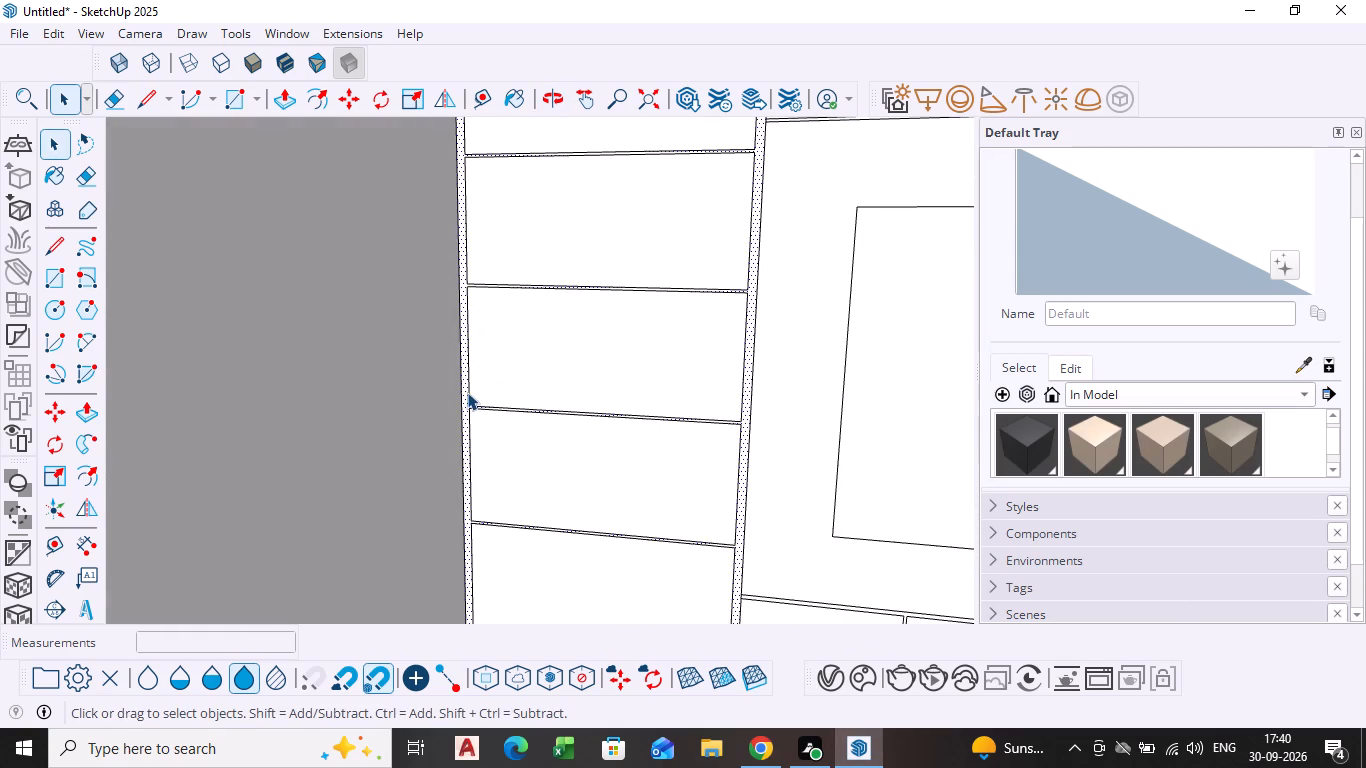
{"action": "key", "text": "p"}
{"action": "left_click", "coordinate": [470, 398]}
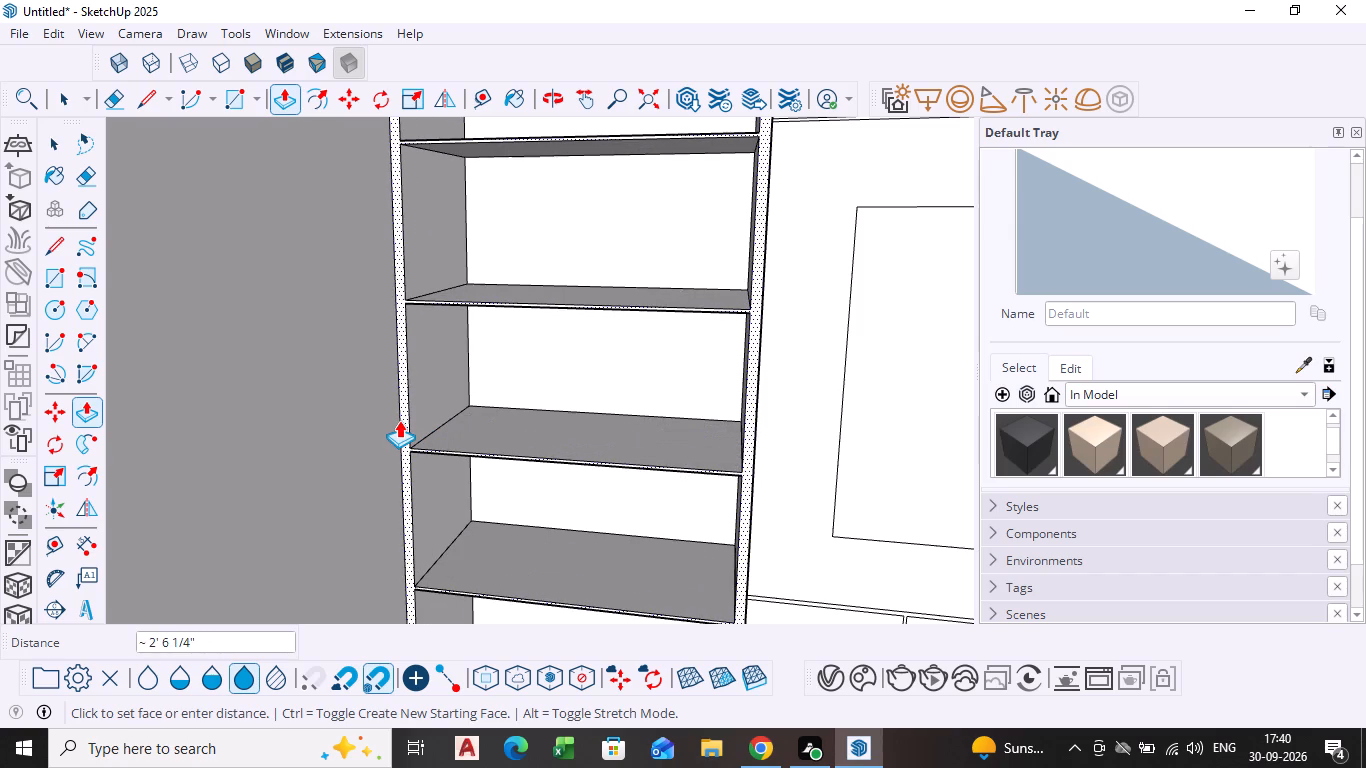
{"action": "key", "text": "1"}
{"action": "key", "text": "apostrophe"}
{"action": "key", "text": "6"}
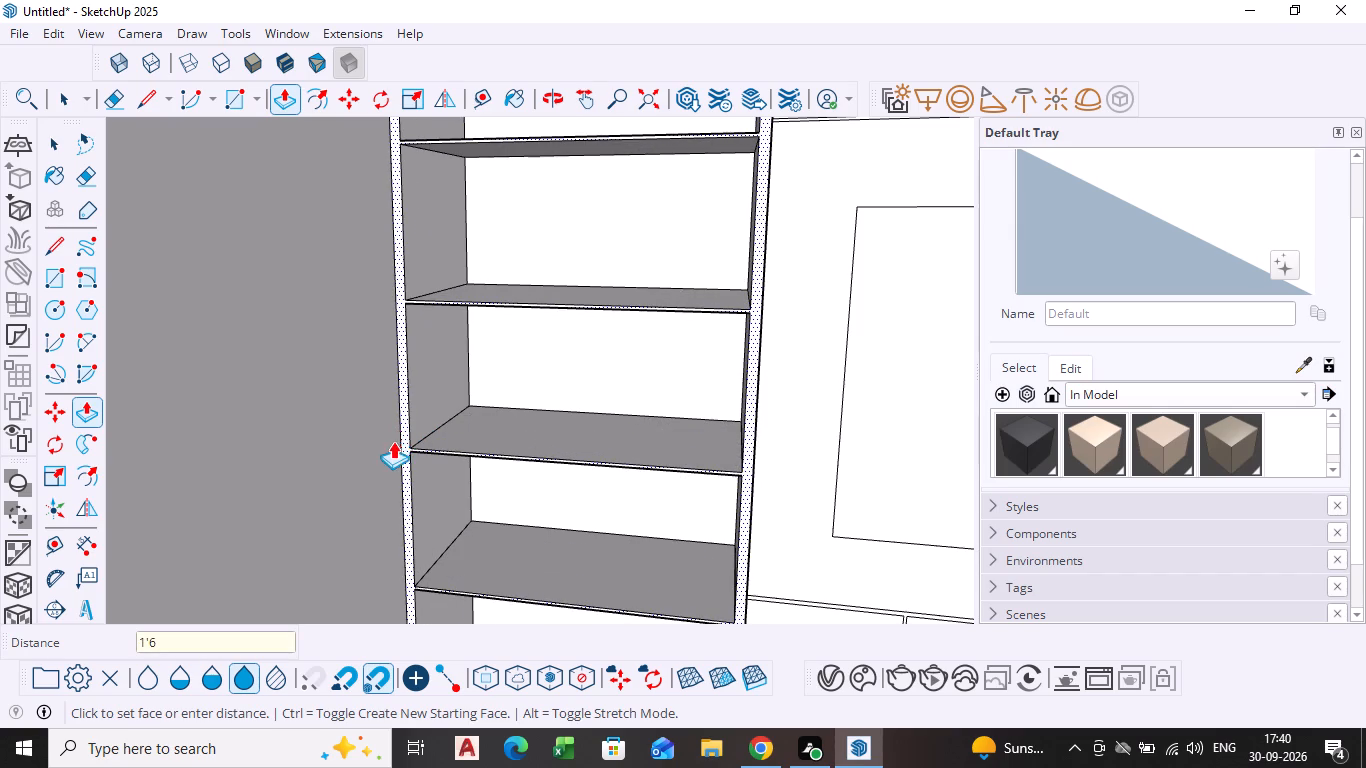
{"action": "key", "text": "Return"}
{"action": "scroll", "coordinate": [447, 457], "scroll_direction": "down", "scroll_amount": 6}
{"action": "middle_click_drag", "start_coordinate": [744, 447], "coordinate": [782, 459]}
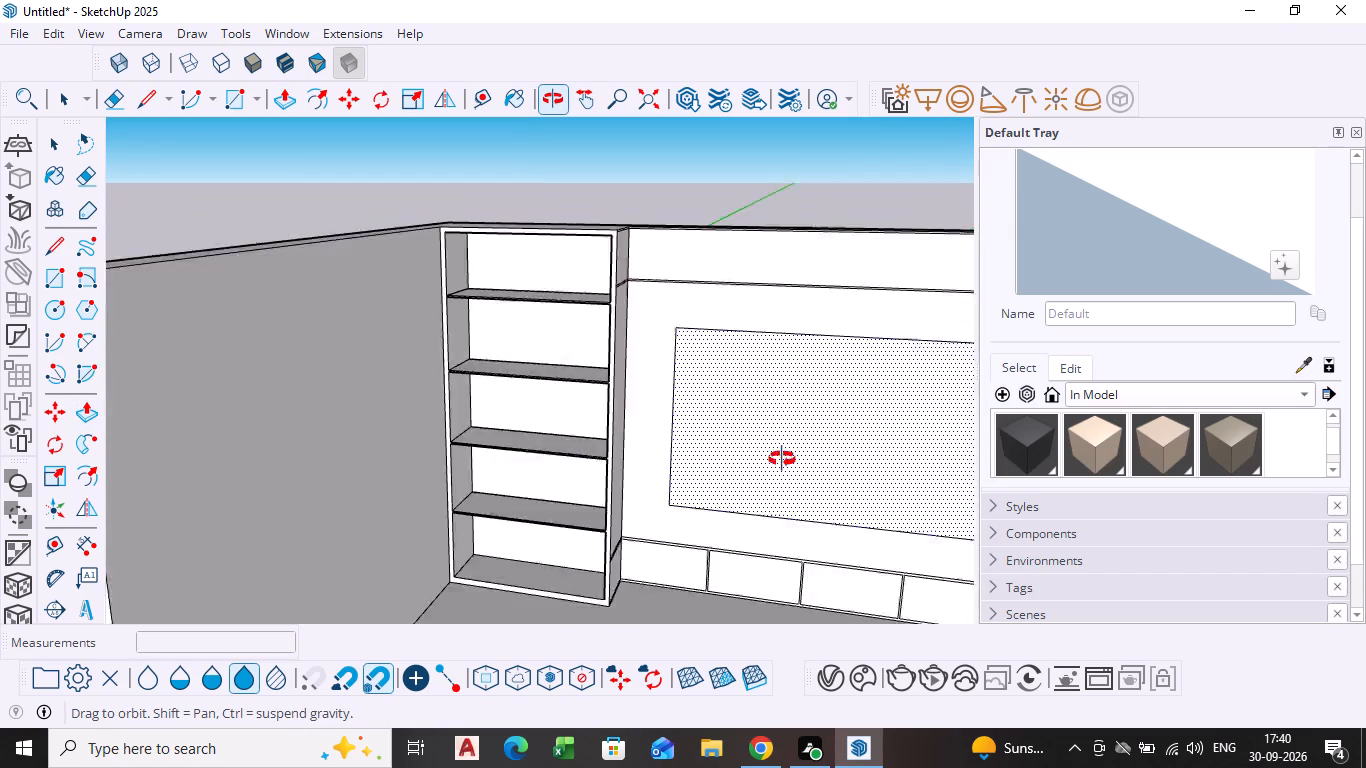
Push/Pull the frame and shelf face of the back wall's right side panel 1'6" out into the room.
{"action": "middle_click_drag", "start_coordinate": [782, 459], "coordinate": [817, 459]}
{"action": "middle_click_drag", "start_coordinate": [848, 466], "coordinate": [505, 424], "text": "shift"}
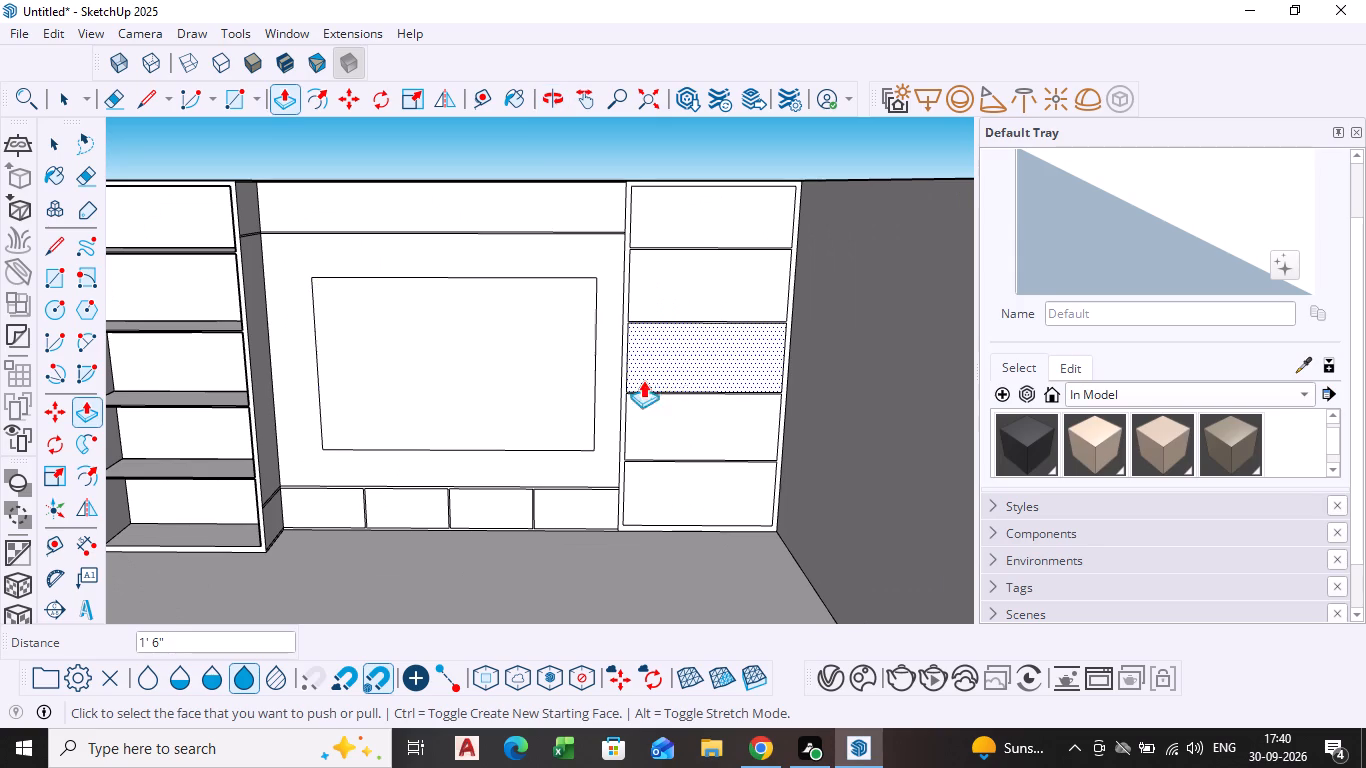
{"action": "scroll", "coordinate": [636, 287], "scroll_direction": "up", "scroll_amount": 5}
{"action": "double_click", "coordinate": [620, 294]}
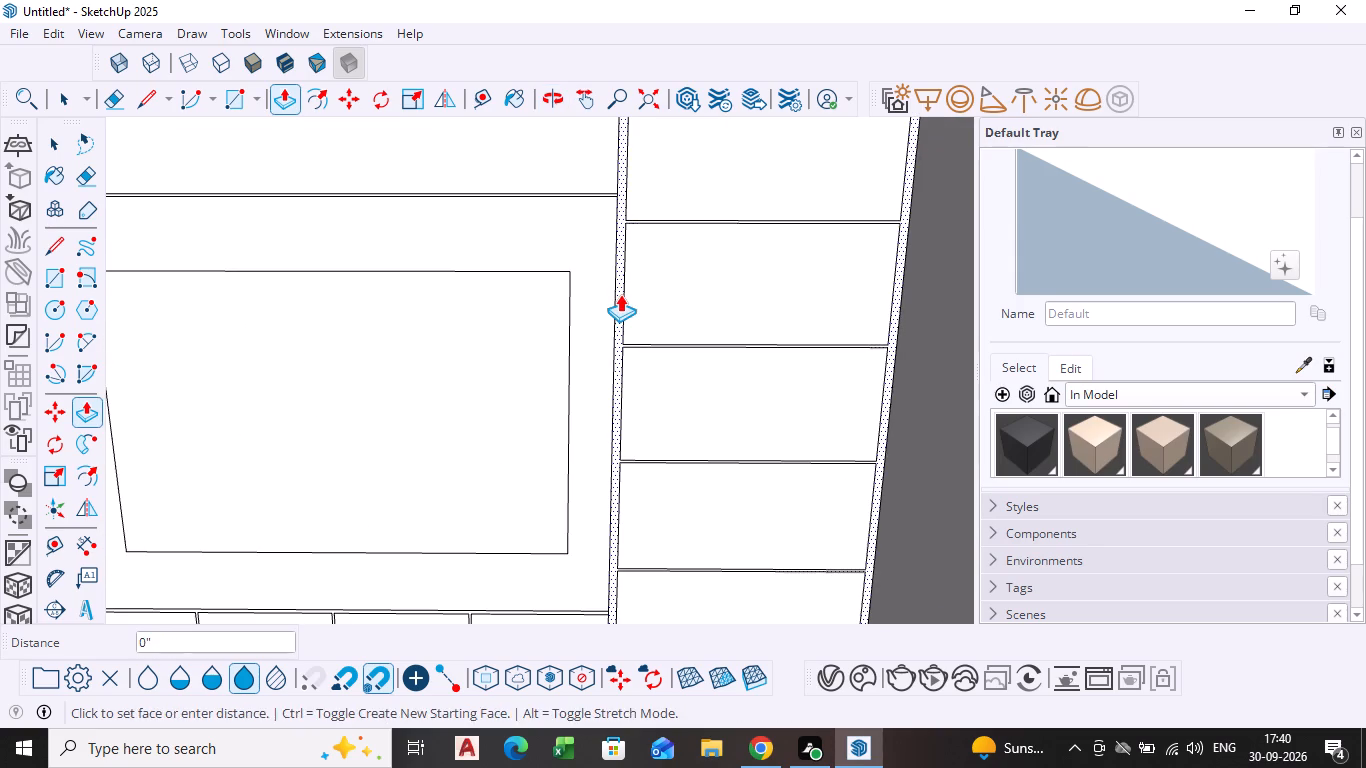
{"action": "scroll", "coordinate": [617, 313], "scroll_direction": "down", "scroll_amount": 6}
Push/Pull the frame and divider face of the back wall's four-compartment bottom strip 1'6" out into the room.
{"action": "scroll", "coordinate": [343, 509], "scroll_direction": "up", "scroll_amount": 6}
{"action": "middle_click_drag", "start_coordinate": [344, 491], "coordinate": [368, 444]}
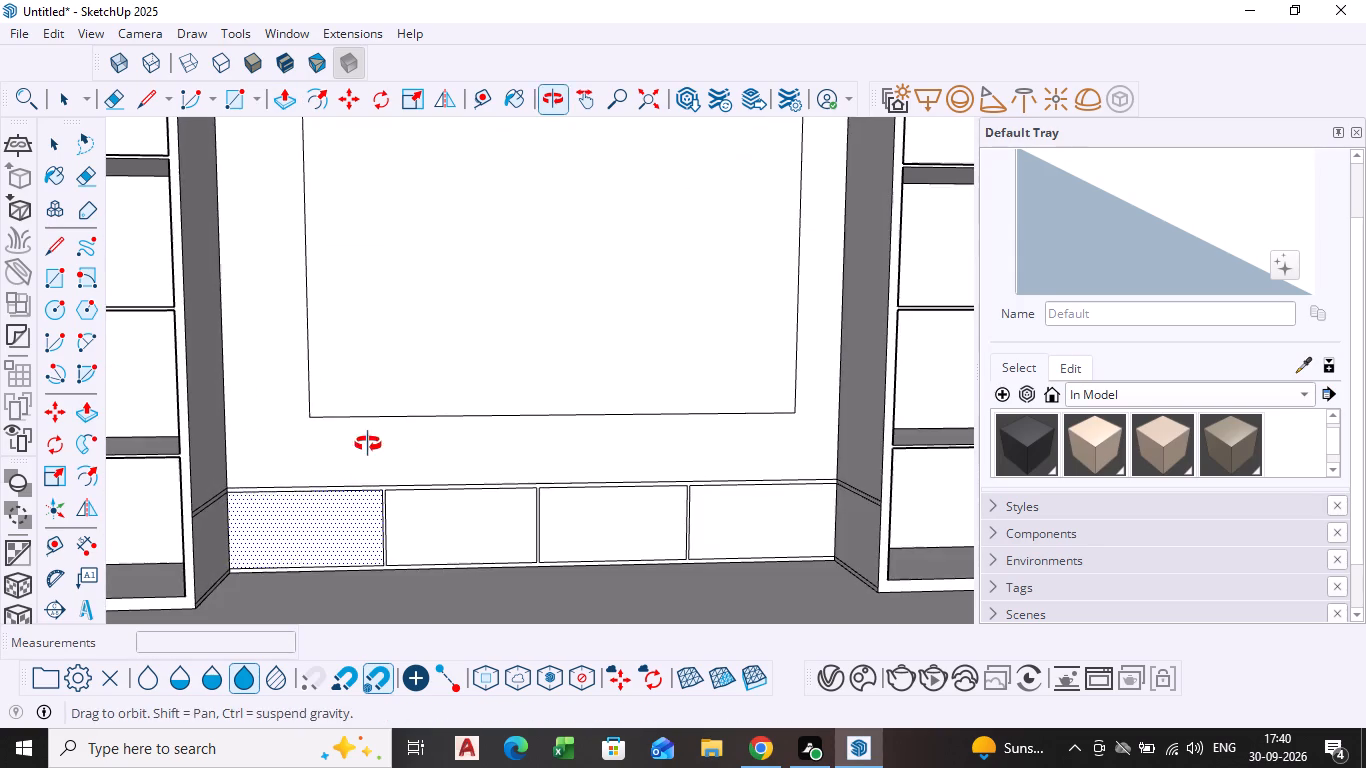
{"action": "middle_click_drag", "start_coordinate": [368, 444], "coordinate": [368, 447]}
{"action": "scroll", "coordinate": [358, 465], "scroll_direction": "up", "scroll_amount": 9}
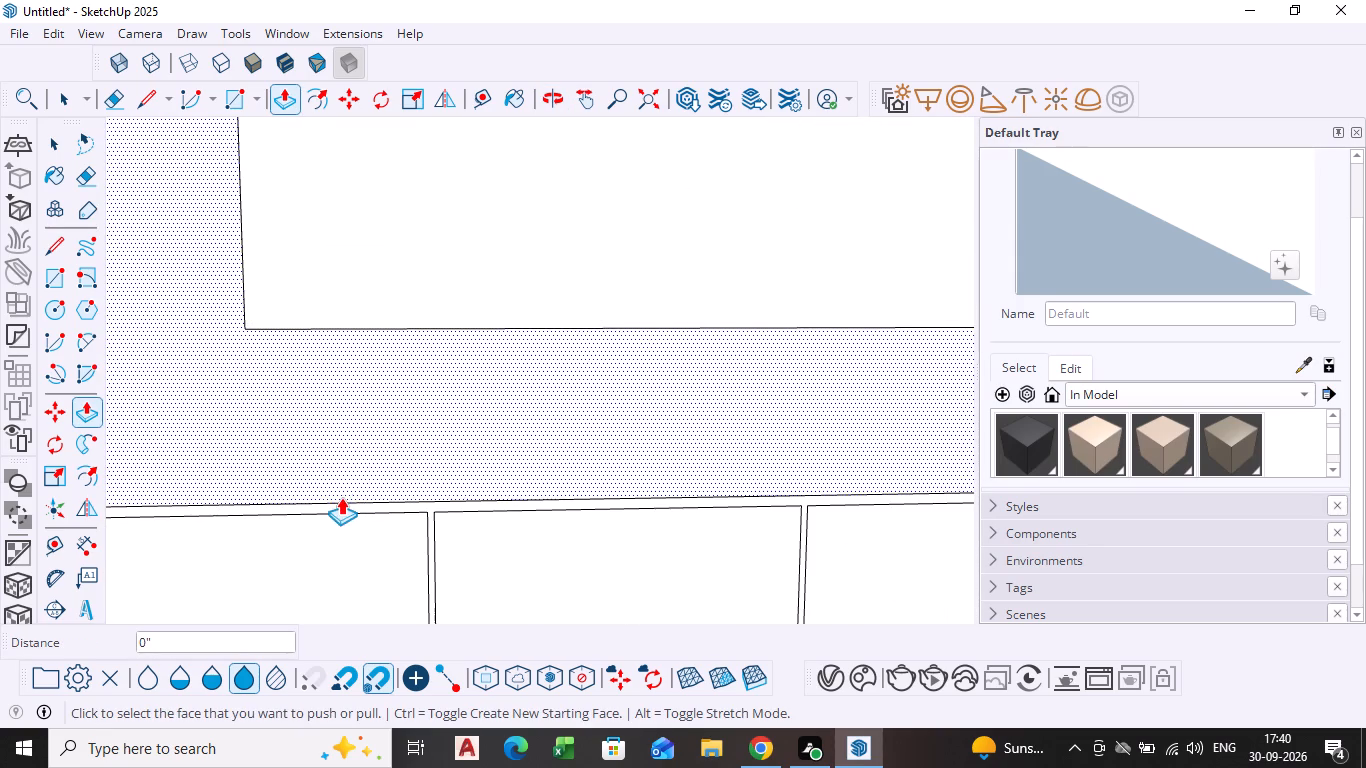
{"action": "double_click", "coordinate": [337, 504]}
{"action": "scroll", "coordinate": [353, 490], "scroll_direction": "down", "scroll_amount": 14}
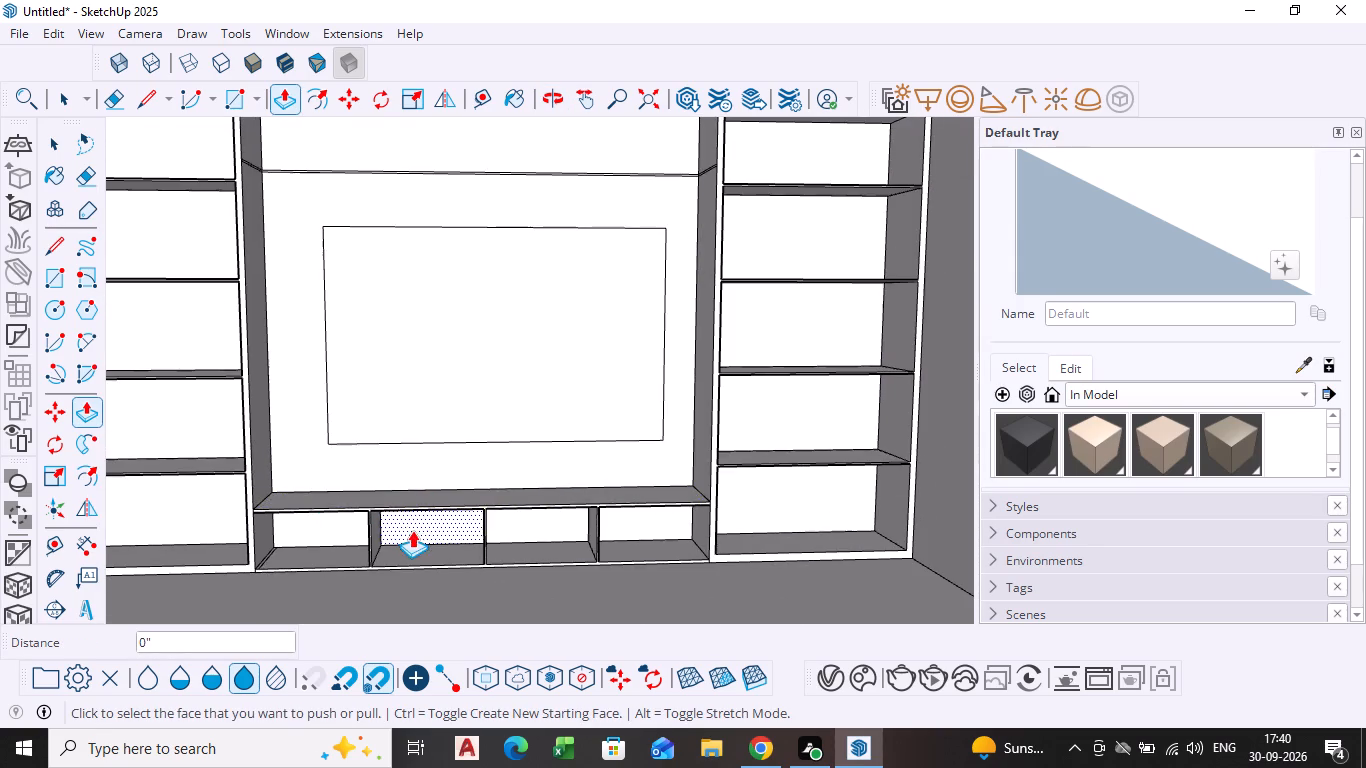
Push/Pull the thin horizontal strip above the central rectangle's area 1'6" outward as a shelf.
{"action": "middle_click_drag", "start_coordinate": [409, 511], "coordinate": [407, 576]}
{"action": "middle_click_drag", "start_coordinate": [425, 206], "coordinate": [388, 346], "text": "shift"}
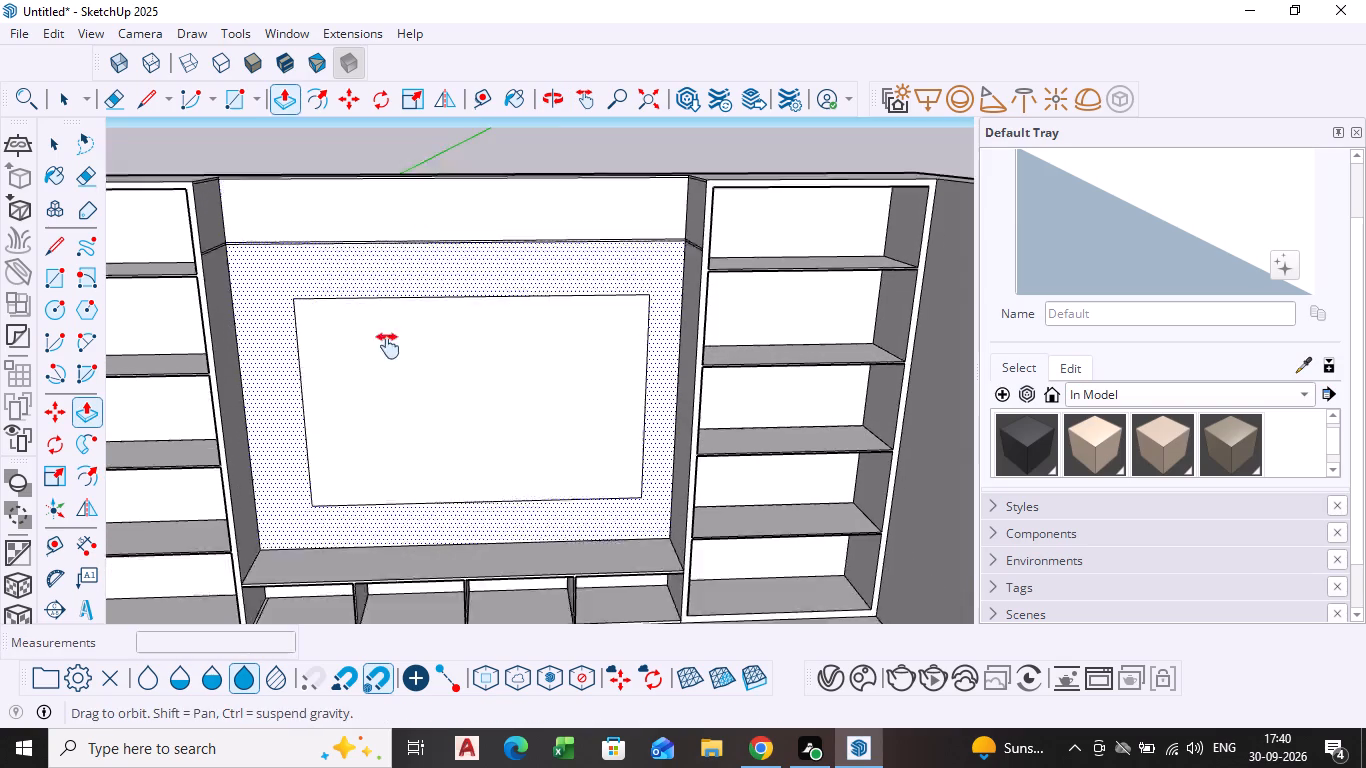
{"action": "middle_click_drag", "start_coordinate": [388, 346], "coordinate": [362, 484], "text": "shift"}
{"action": "scroll", "coordinate": [363, 426], "scroll_direction": "up", "scroll_amount": 9}
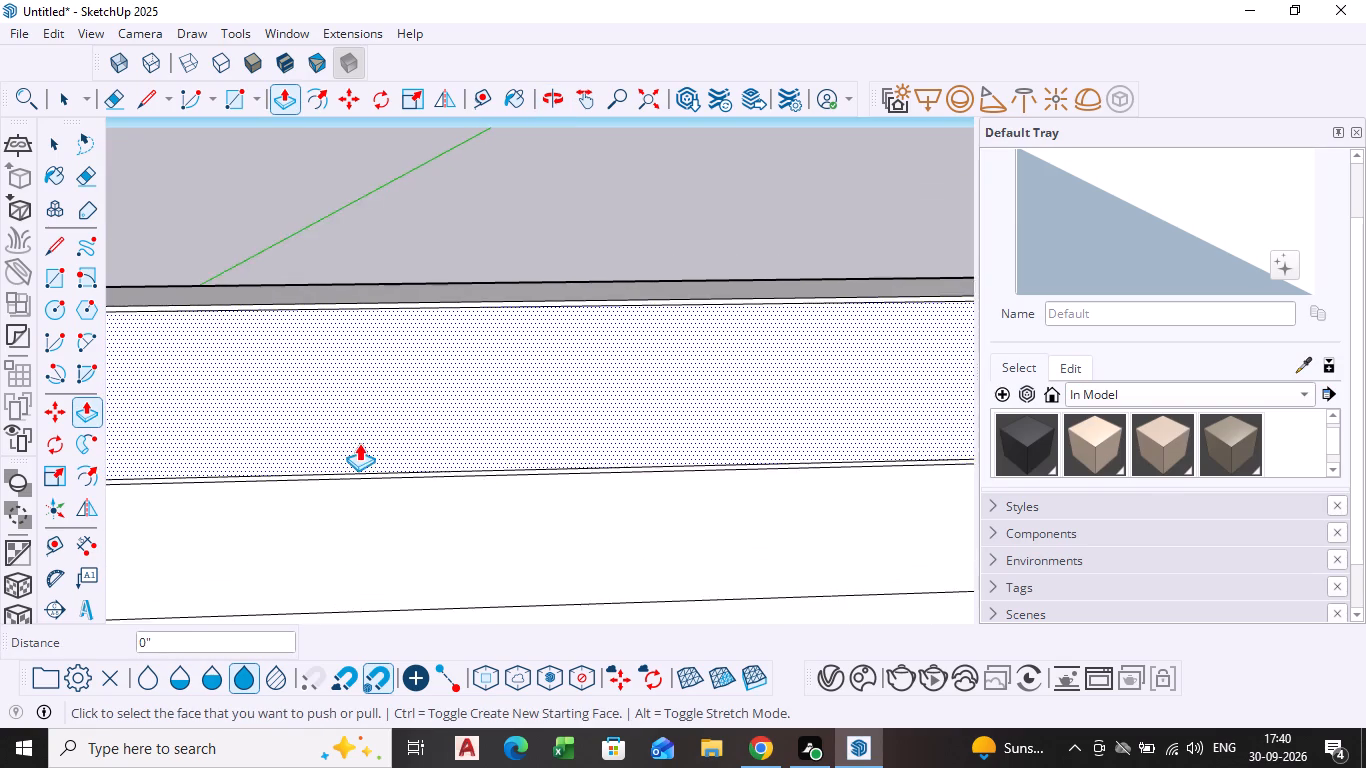
{"action": "scroll", "coordinate": [359, 443], "scroll_direction": "up", "scroll_amount": 4}
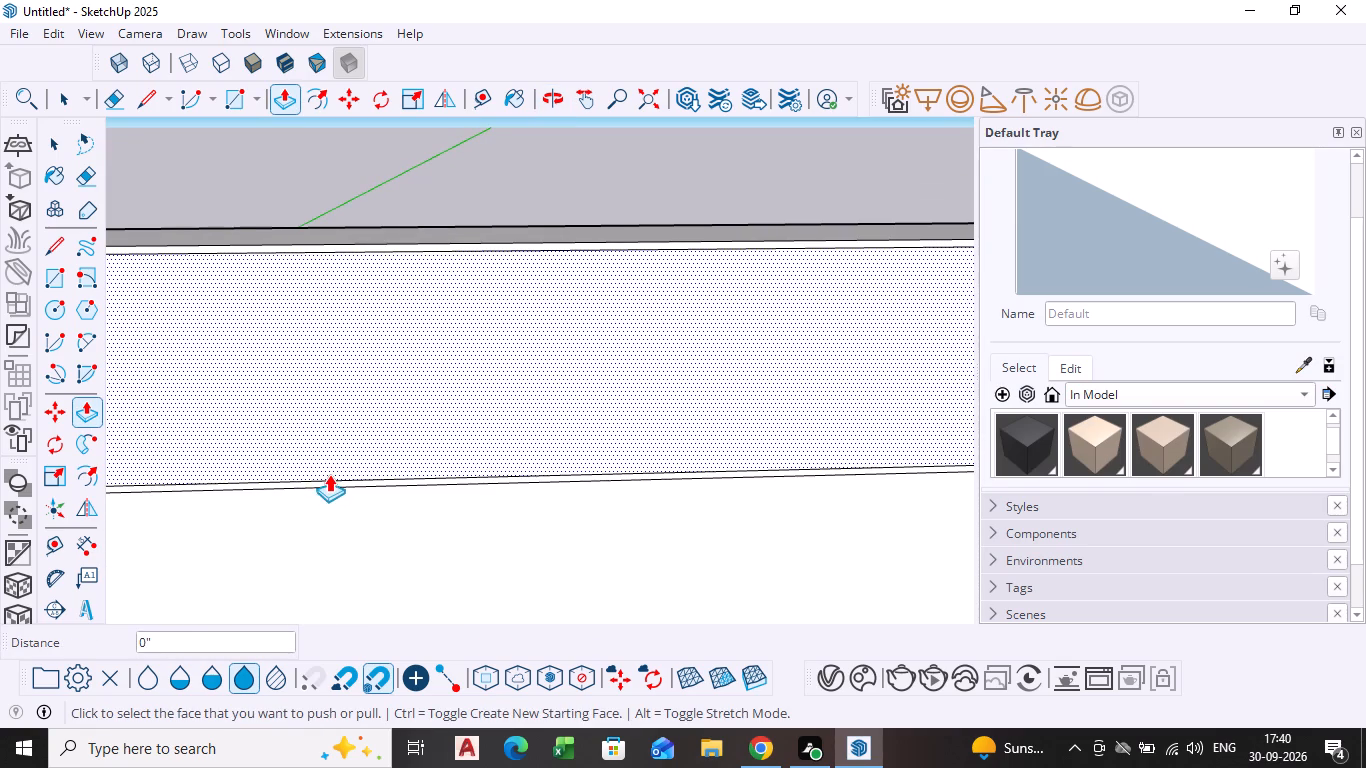
{"action": "scroll", "coordinate": [329, 468], "scroll_direction": "up", "scroll_amount": 6}
{"action": "double_click", "coordinate": [324, 506]}
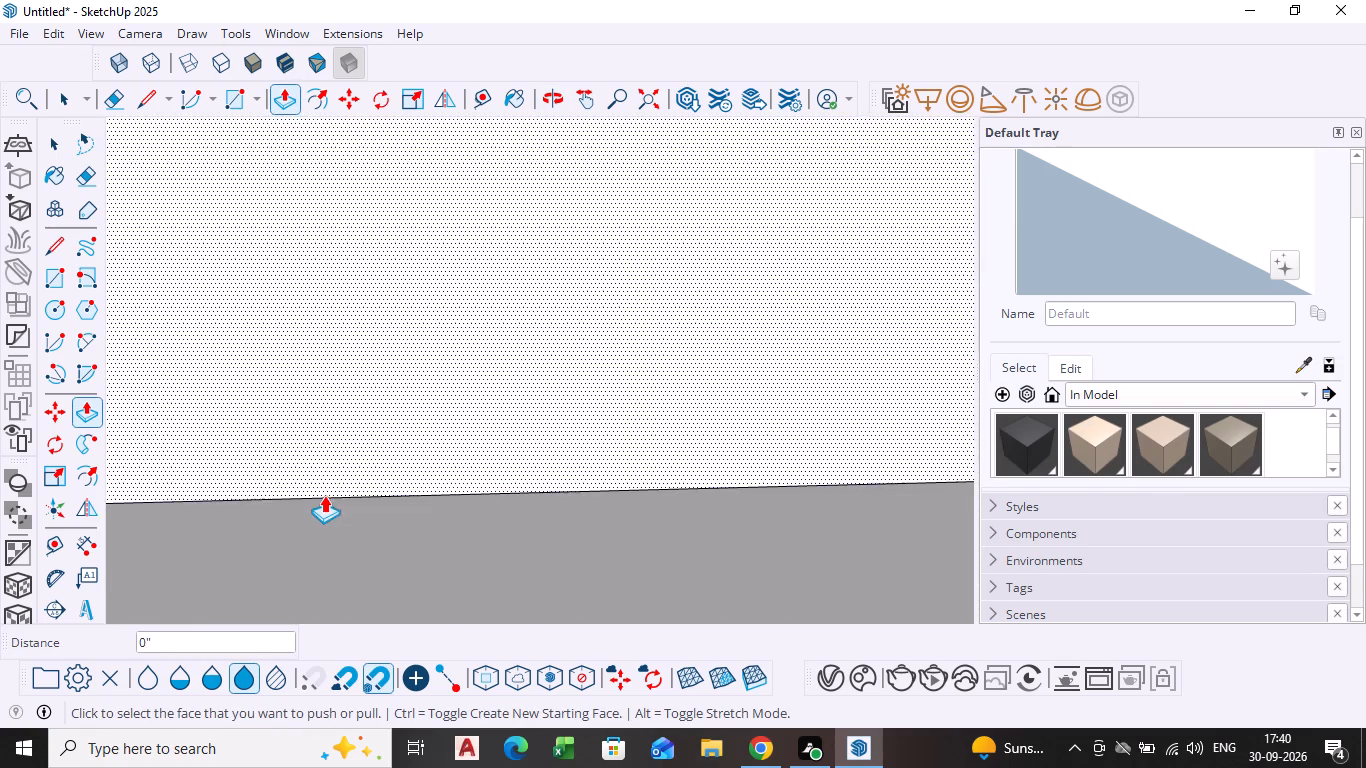
{"action": "scroll", "coordinate": [324, 494], "scroll_direction": "down", "scroll_amount": 19}
{"action": "key", "text": "Escape"}
{"action": "key", "text": "grave"}
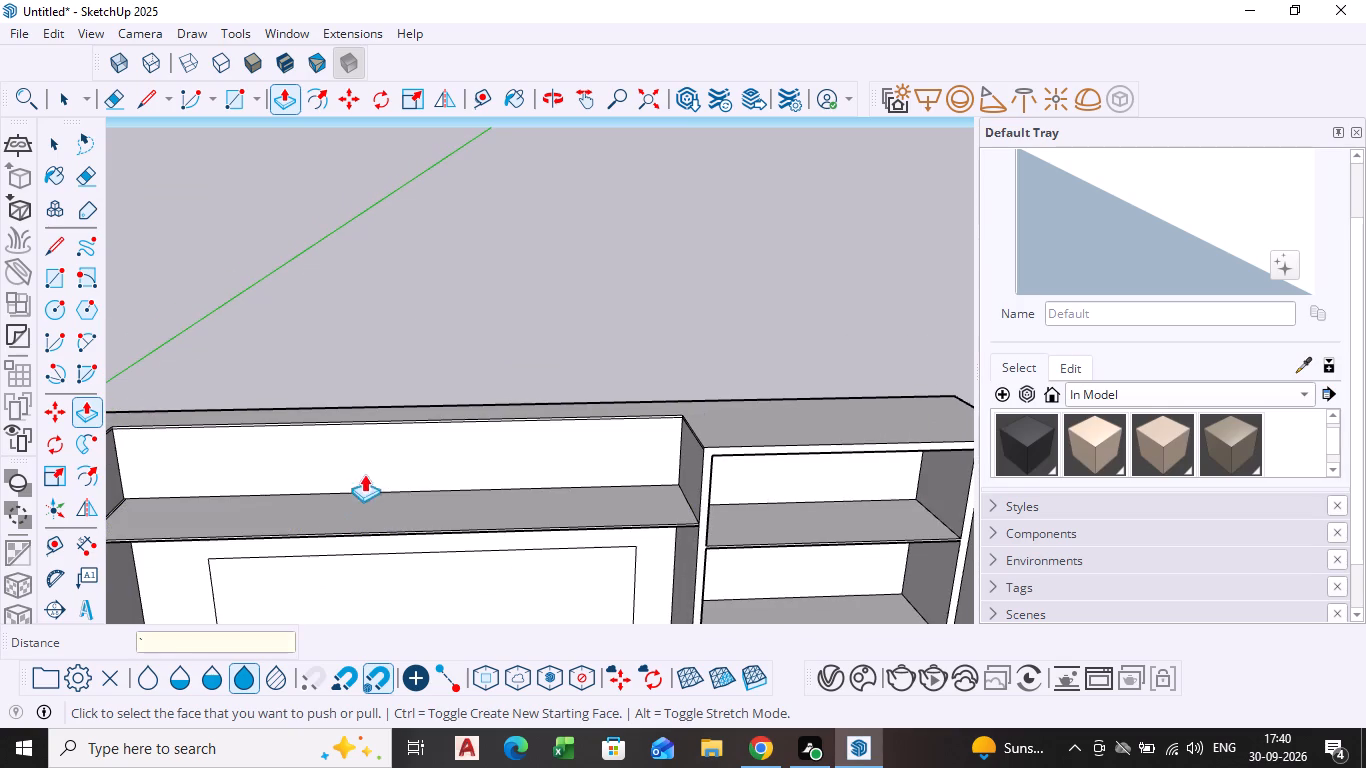
{"action": "key", "text": "space"}
Push/Pull the central rectangle on the back wall 1/2" outward.
{"action": "scroll", "coordinate": [440, 376], "scroll_direction": "down", "scroll_amount": 6}
{"action": "middle_click_drag", "start_coordinate": [349, 507], "coordinate": [382, 362], "text": "shift"}
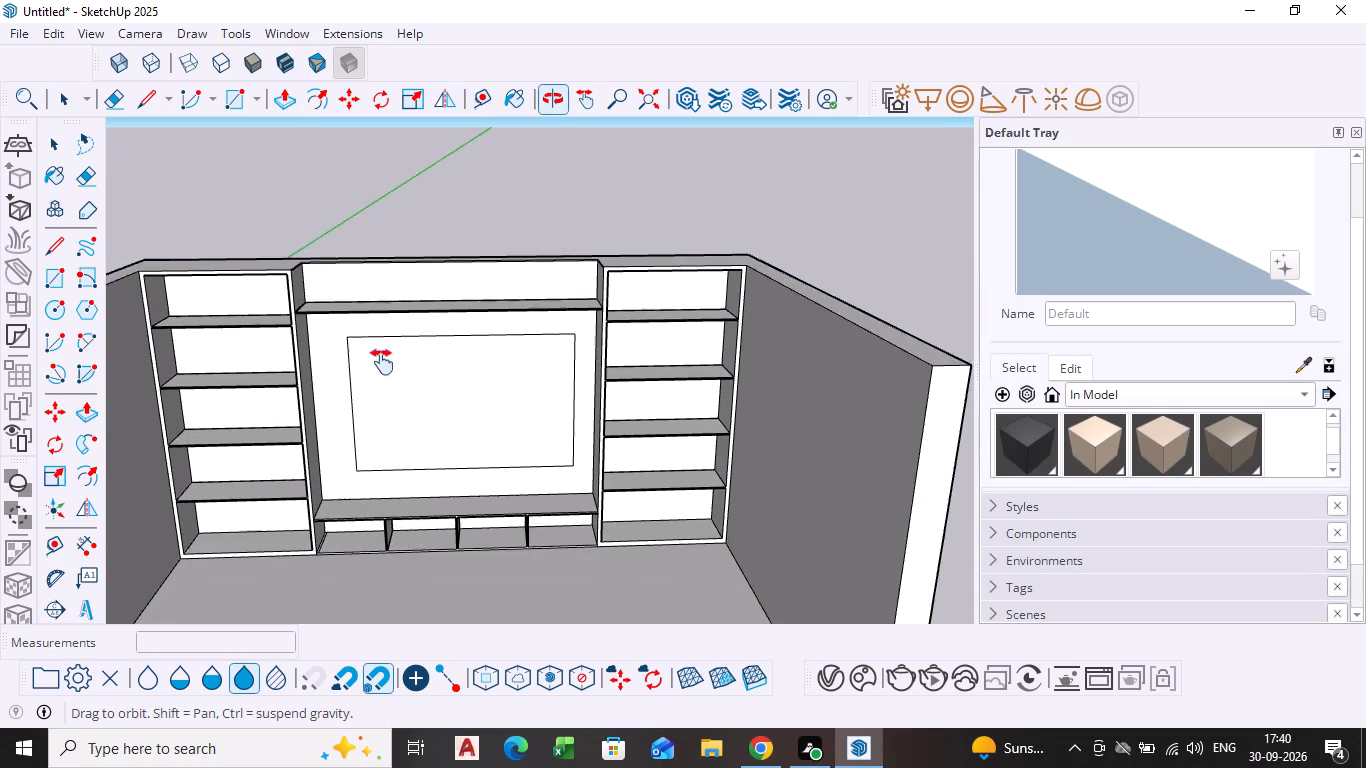
{"action": "middle_click_drag", "start_coordinate": [382, 362], "coordinate": [381, 323], "text": "shift"}
{"action": "middle_click_drag", "start_coordinate": [387, 403], "coordinate": [399, 354]}
{"action": "scroll", "coordinate": [399, 354], "scroll_direction": "up", "scroll_amount": 1}
{"action": "left_click", "coordinate": [401, 375]}
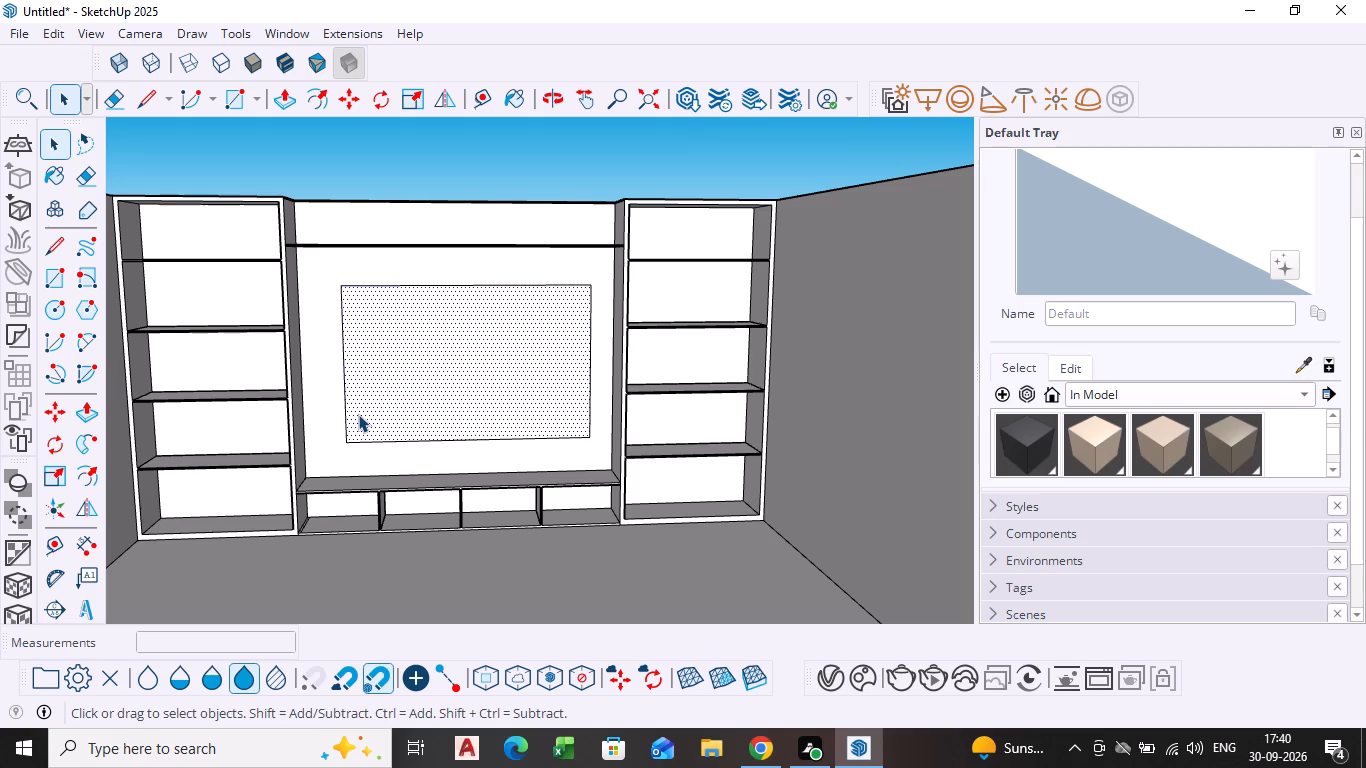
{"action": "left_click", "coordinate": [451, 387]}
{"action": "key", "text": "p"}
{"action": "left_click", "coordinate": [450, 387]}
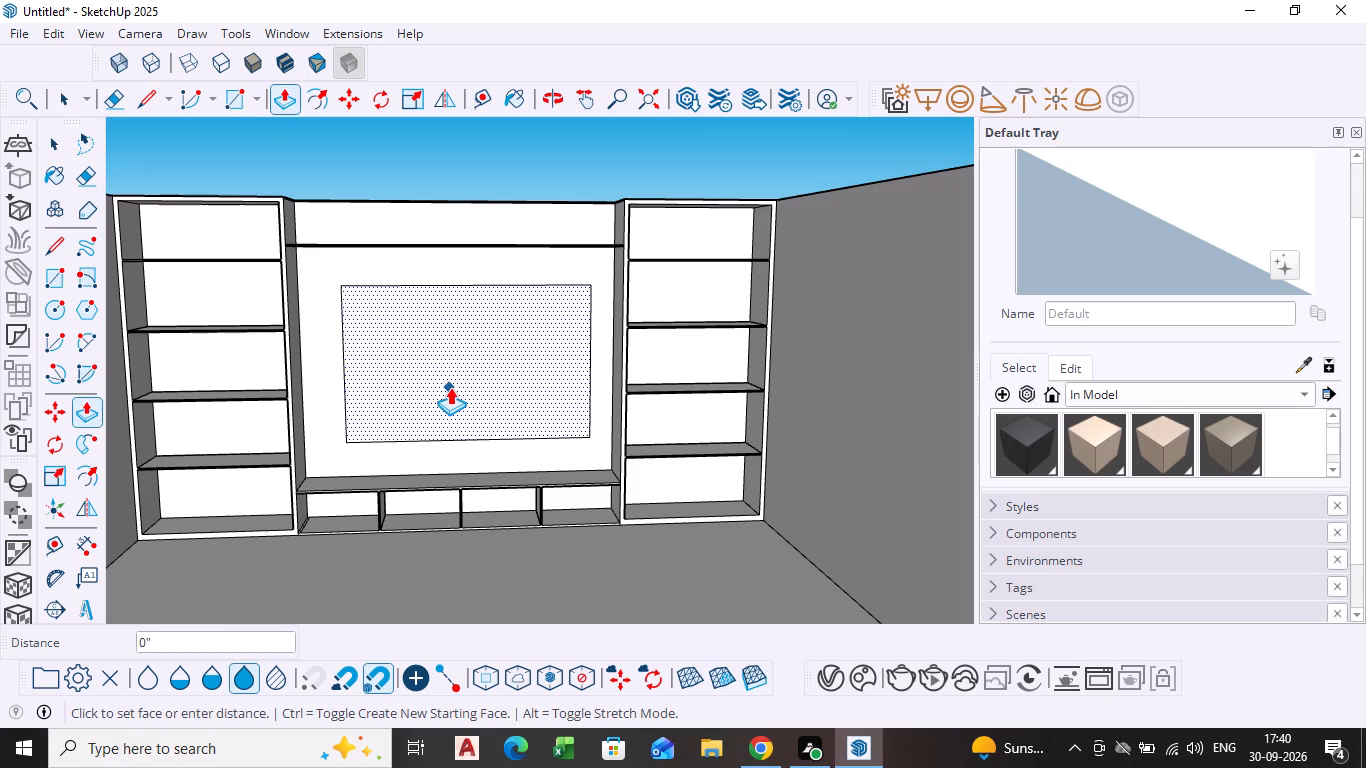
{"action": "middle_click_drag", "start_coordinate": [456, 398], "coordinate": [580, 370]}
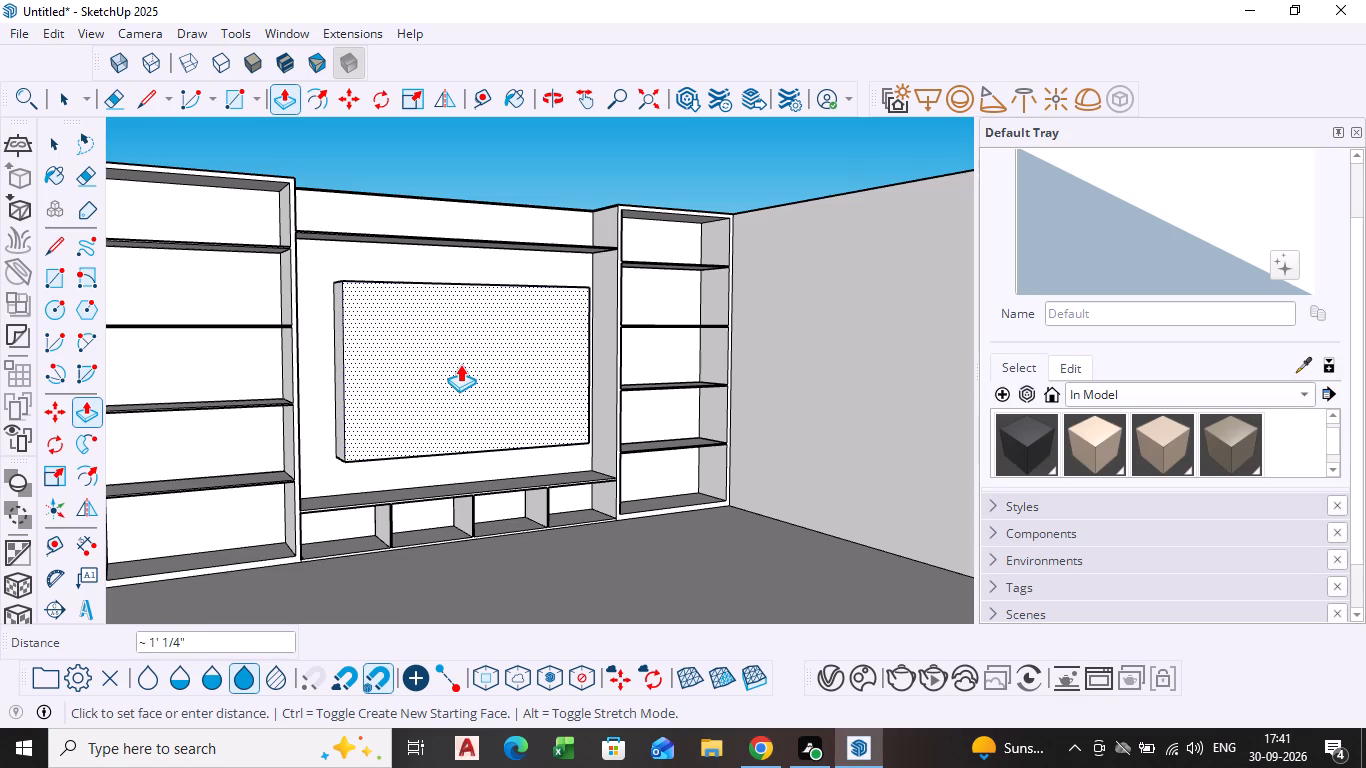
{"action": "type", "text": "0."}
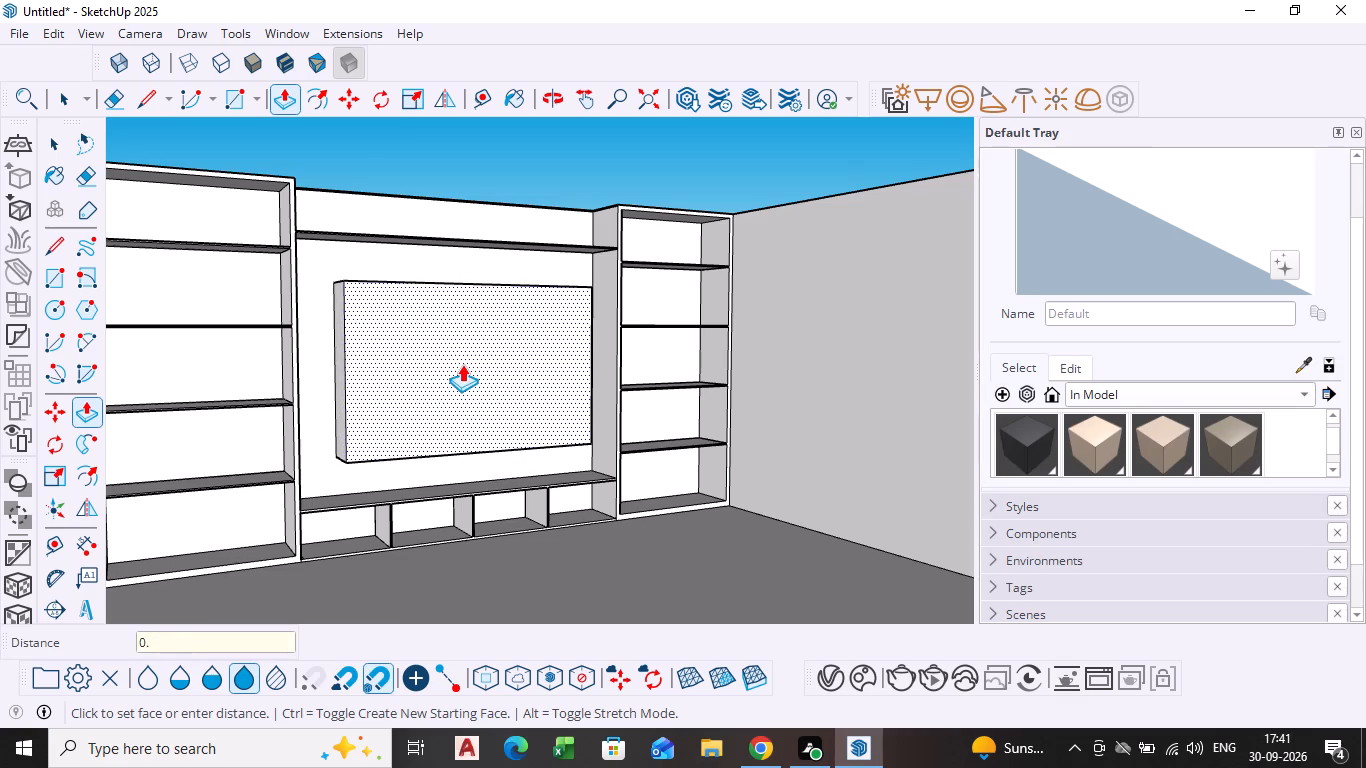
{"action": "key", "text": "5"}
{"action": "key", "text": "Return"}
Pull the central panel's front face further out into the room, setting the Push/Pull distance to 9".
{"action": "middle_click_drag", "start_coordinate": [484, 397], "coordinate": [510, 423]}
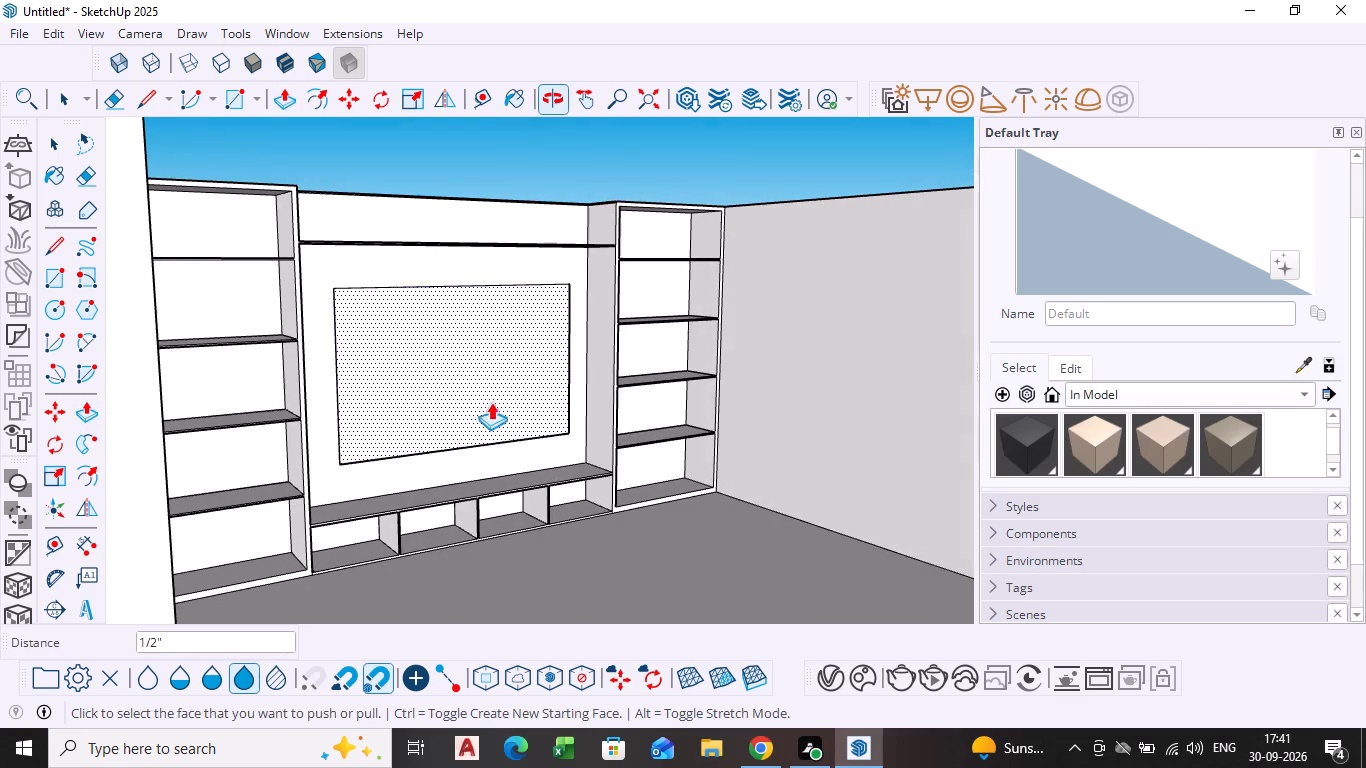
{"action": "double_click", "coordinate": [480, 390]}
{"action": "middle_click_drag", "start_coordinate": [485, 424], "coordinate": [513, 442]}
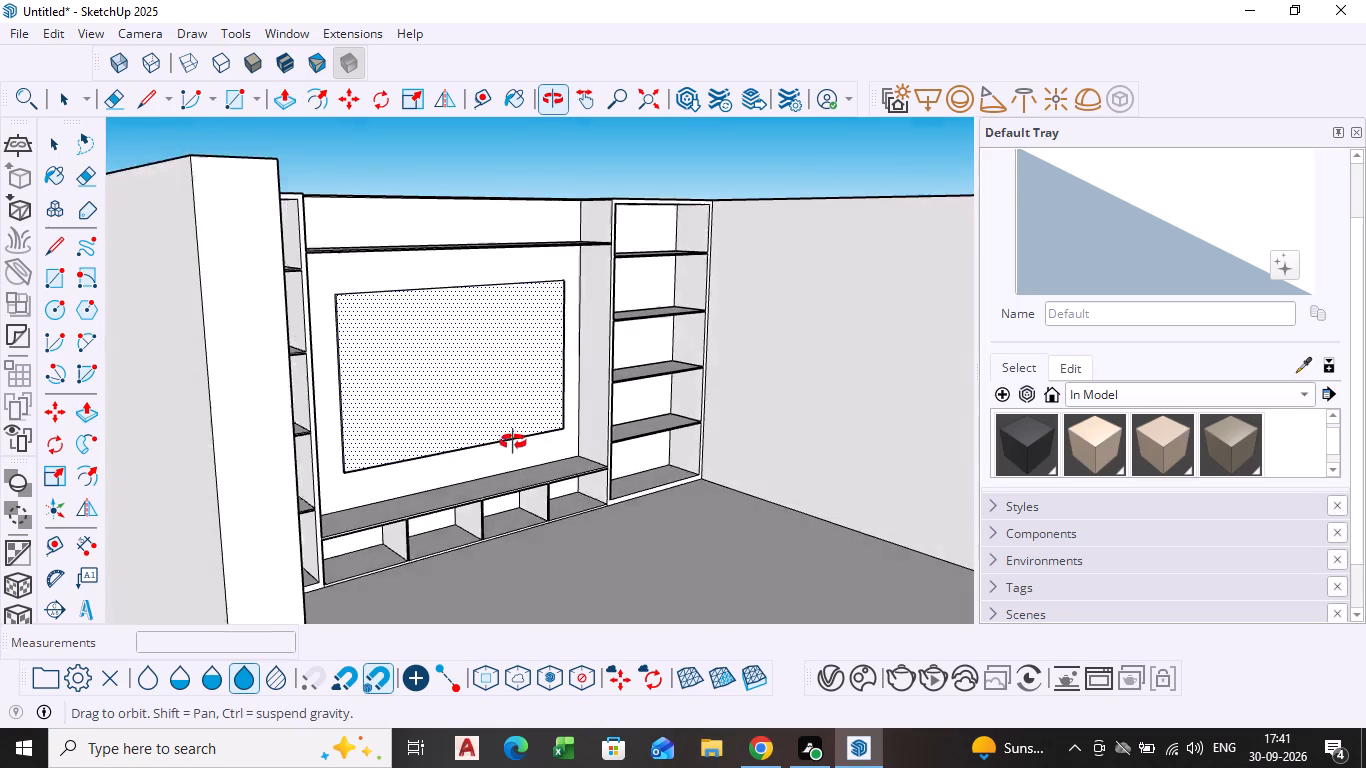
{"action": "middle_click_drag", "start_coordinate": [513, 442], "coordinate": [500, 440]}
{"action": "double_click", "coordinate": [479, 395]}
{"action": "left_click_drag", "start_coordinate": [476, 400], "coordinate": [480, 399]}
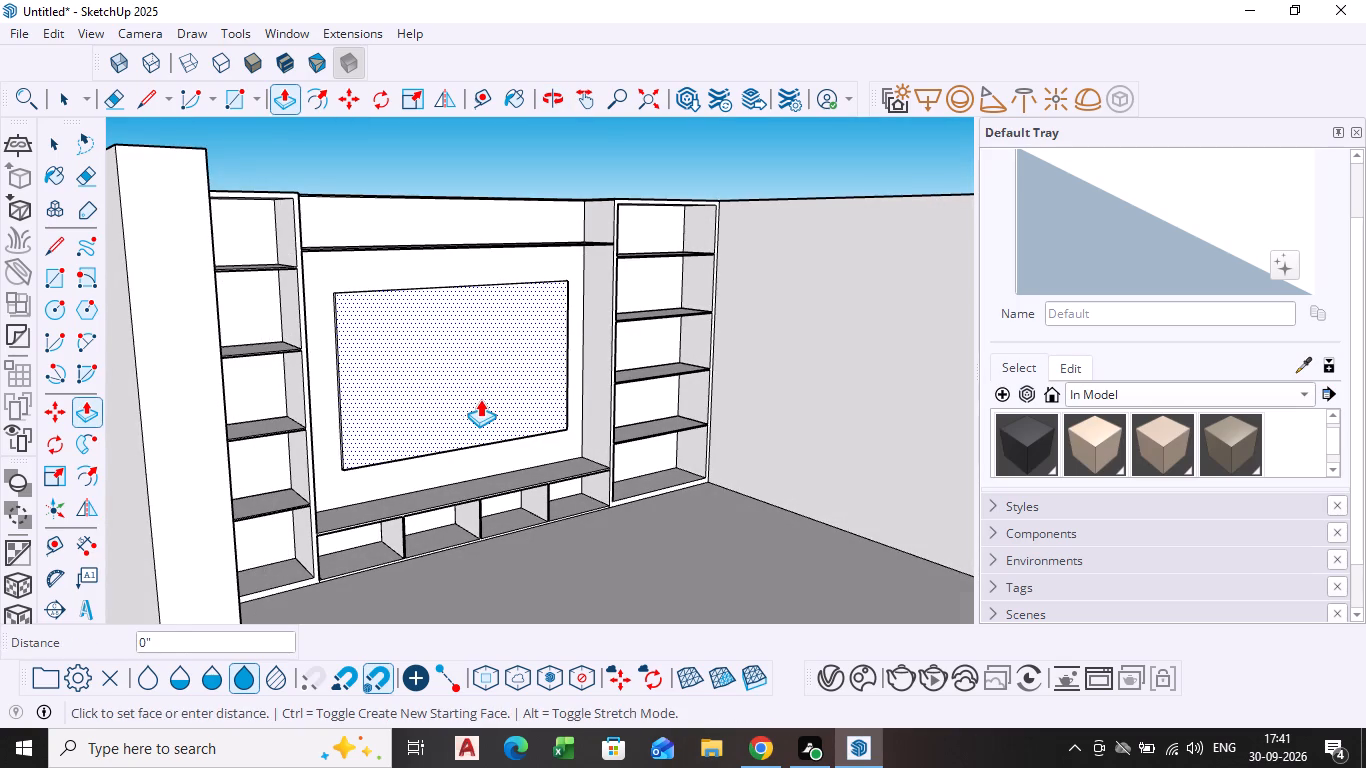
{"action": "left_click_drag", "start_coordinate": [480, 399], "coordinate": [492, 399]}
{"action": "left_click", "coordinate": [492, 399]}
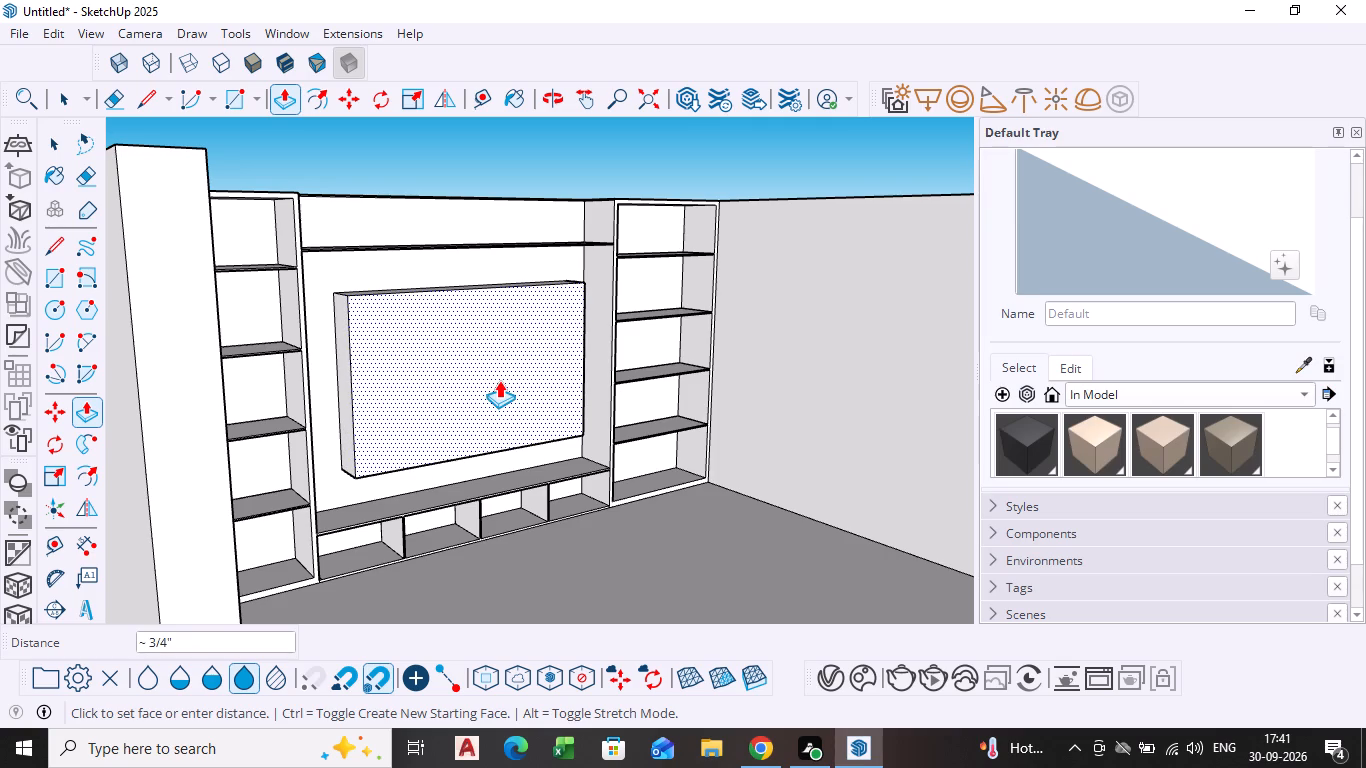
{"action": "key", "text": "9"}
{"action": "key", "text": "Return"}
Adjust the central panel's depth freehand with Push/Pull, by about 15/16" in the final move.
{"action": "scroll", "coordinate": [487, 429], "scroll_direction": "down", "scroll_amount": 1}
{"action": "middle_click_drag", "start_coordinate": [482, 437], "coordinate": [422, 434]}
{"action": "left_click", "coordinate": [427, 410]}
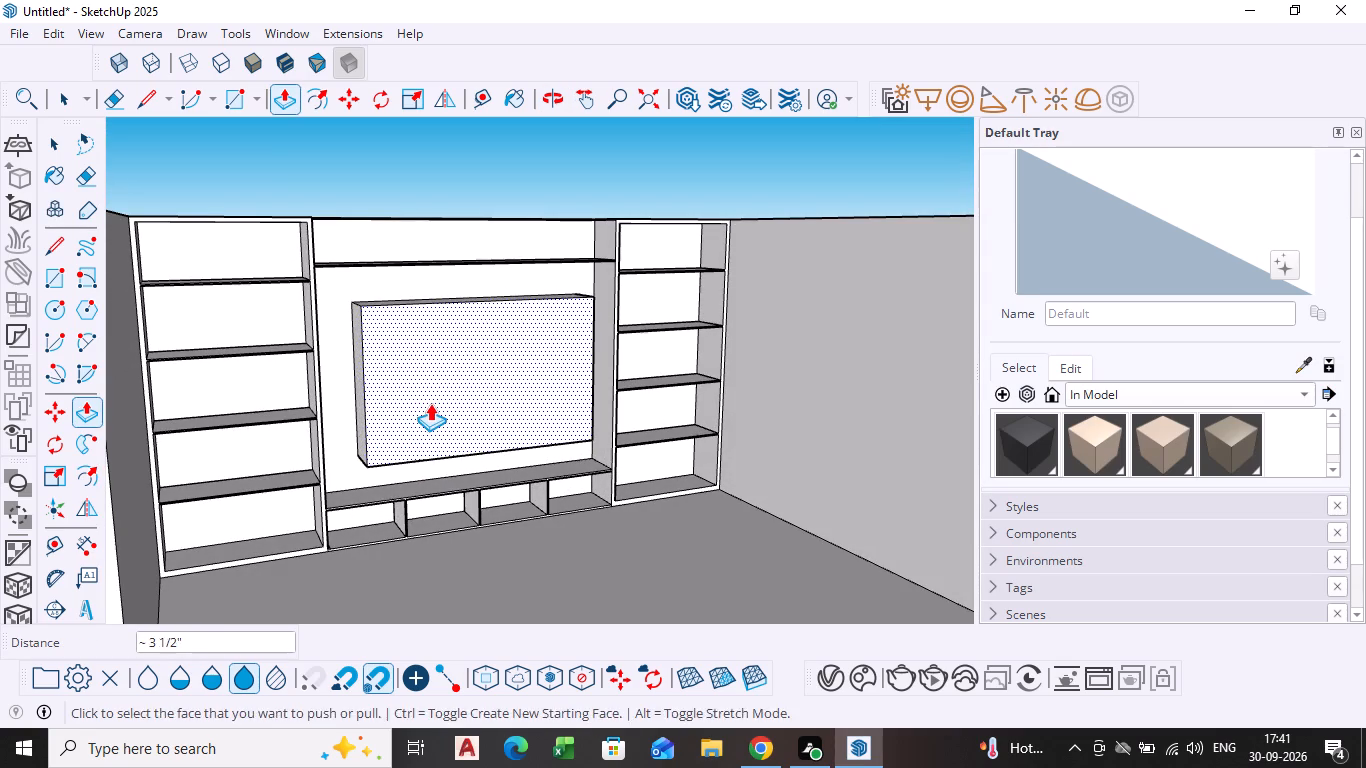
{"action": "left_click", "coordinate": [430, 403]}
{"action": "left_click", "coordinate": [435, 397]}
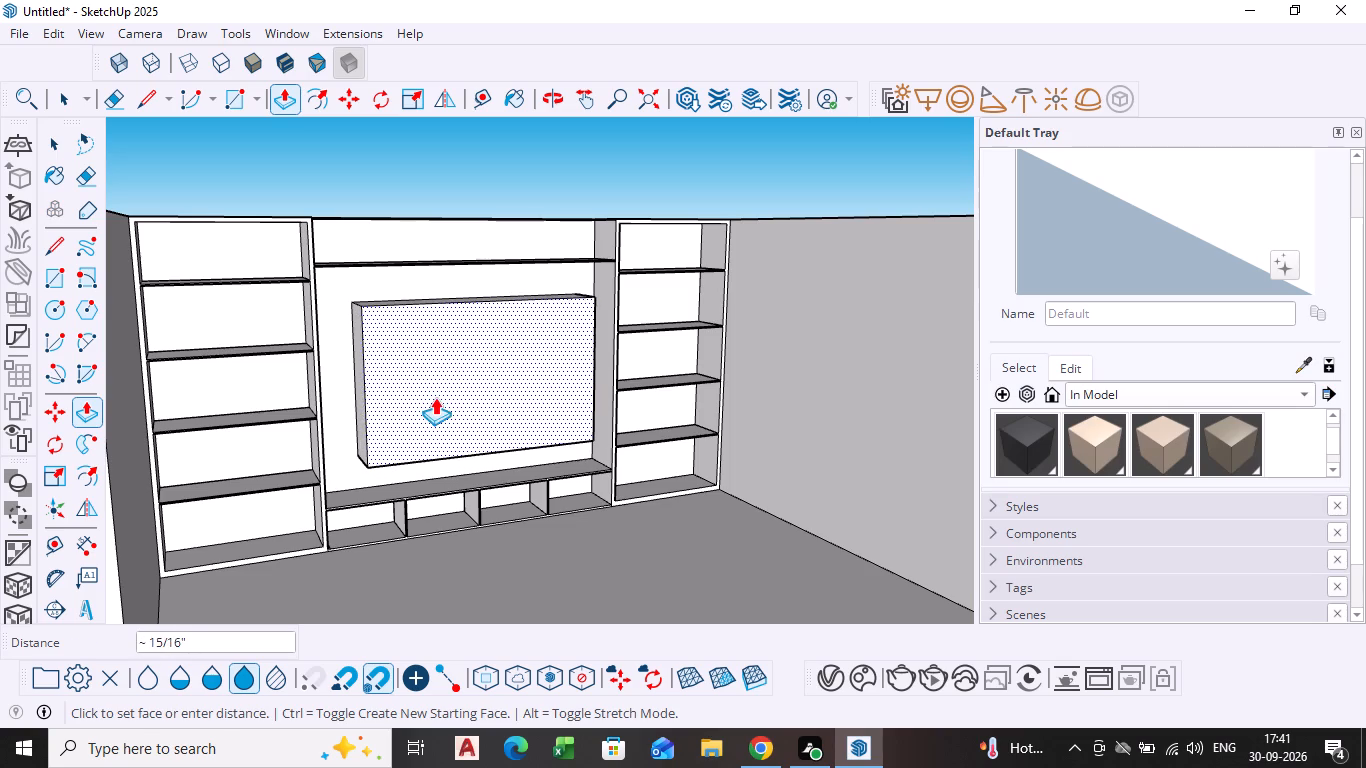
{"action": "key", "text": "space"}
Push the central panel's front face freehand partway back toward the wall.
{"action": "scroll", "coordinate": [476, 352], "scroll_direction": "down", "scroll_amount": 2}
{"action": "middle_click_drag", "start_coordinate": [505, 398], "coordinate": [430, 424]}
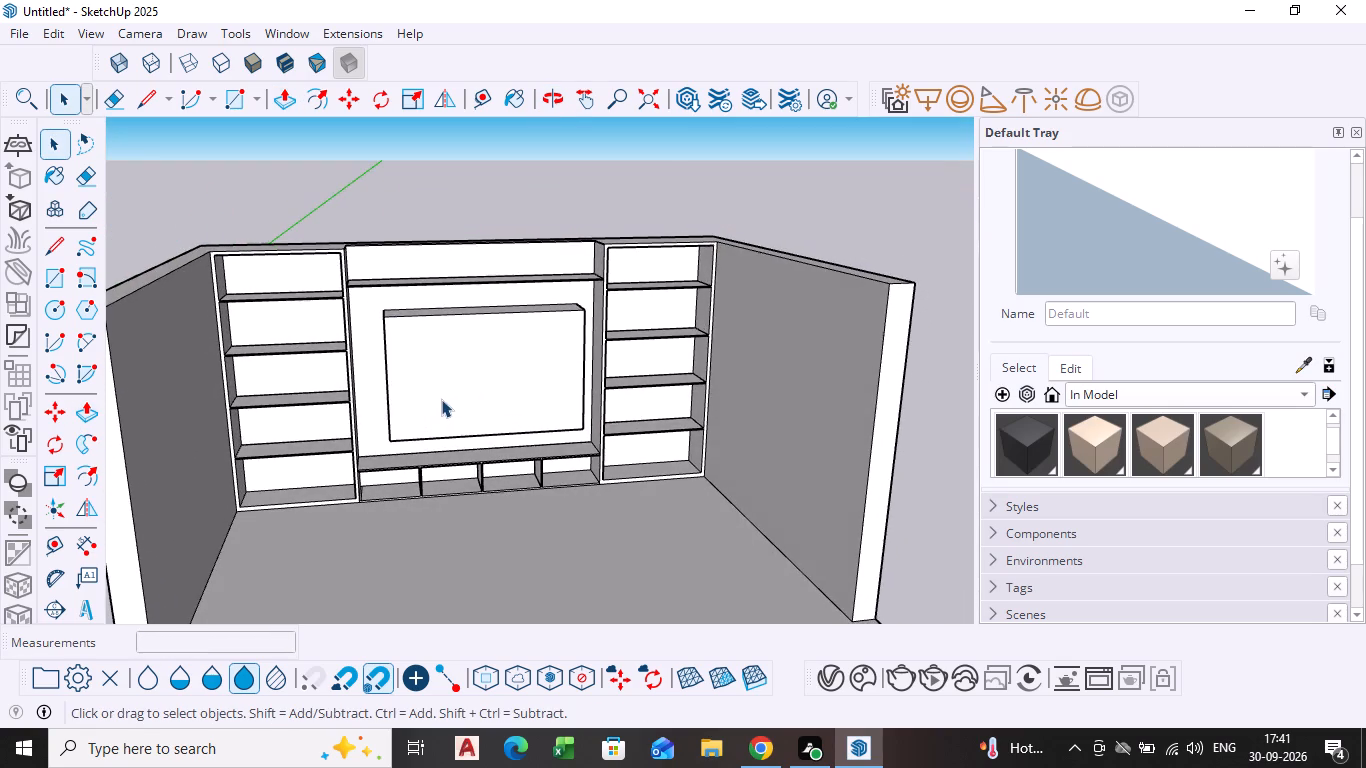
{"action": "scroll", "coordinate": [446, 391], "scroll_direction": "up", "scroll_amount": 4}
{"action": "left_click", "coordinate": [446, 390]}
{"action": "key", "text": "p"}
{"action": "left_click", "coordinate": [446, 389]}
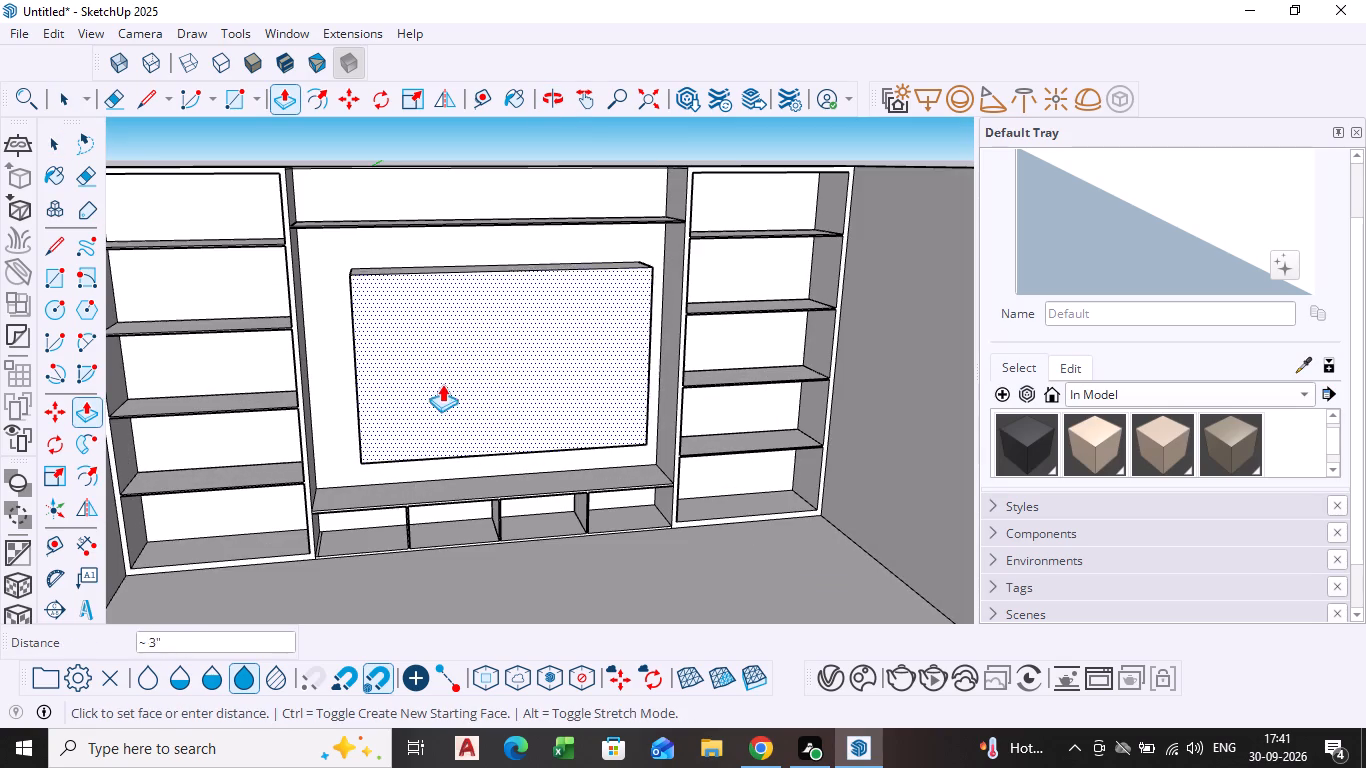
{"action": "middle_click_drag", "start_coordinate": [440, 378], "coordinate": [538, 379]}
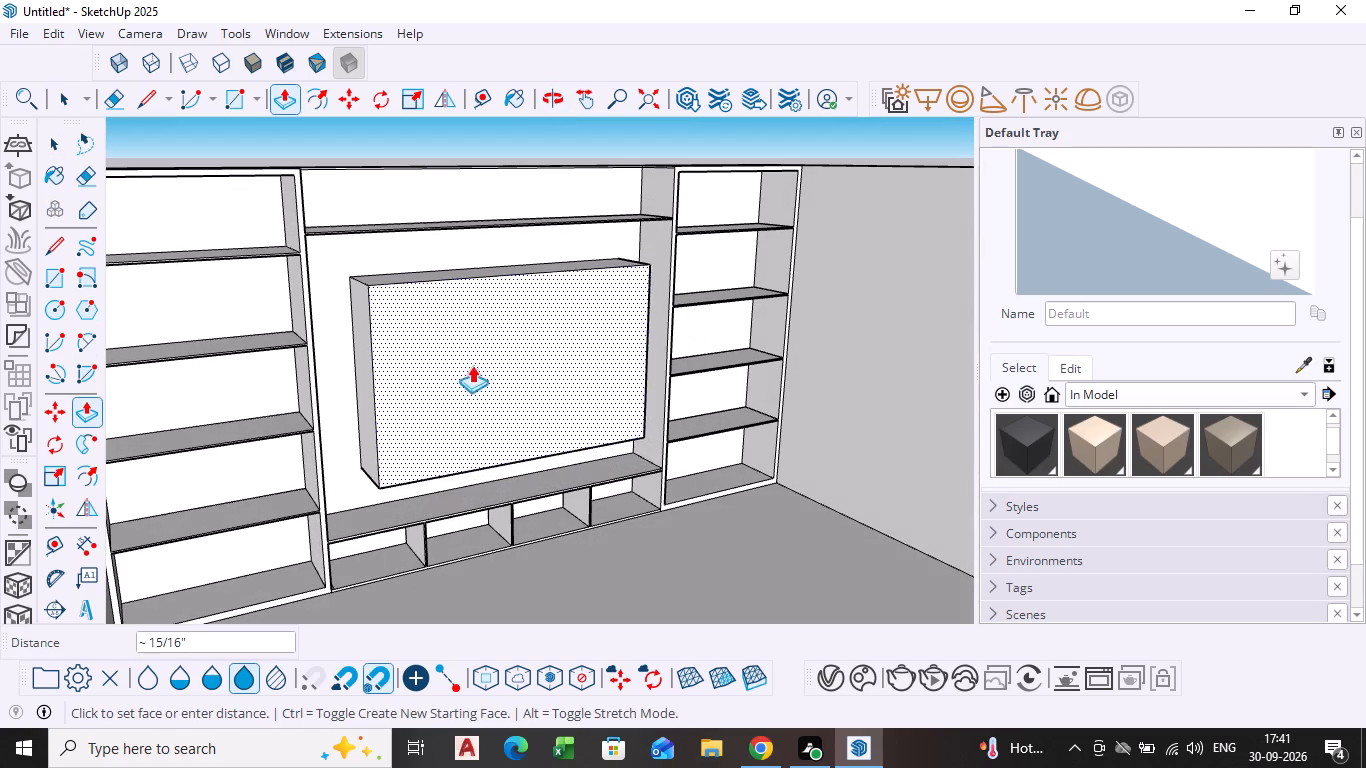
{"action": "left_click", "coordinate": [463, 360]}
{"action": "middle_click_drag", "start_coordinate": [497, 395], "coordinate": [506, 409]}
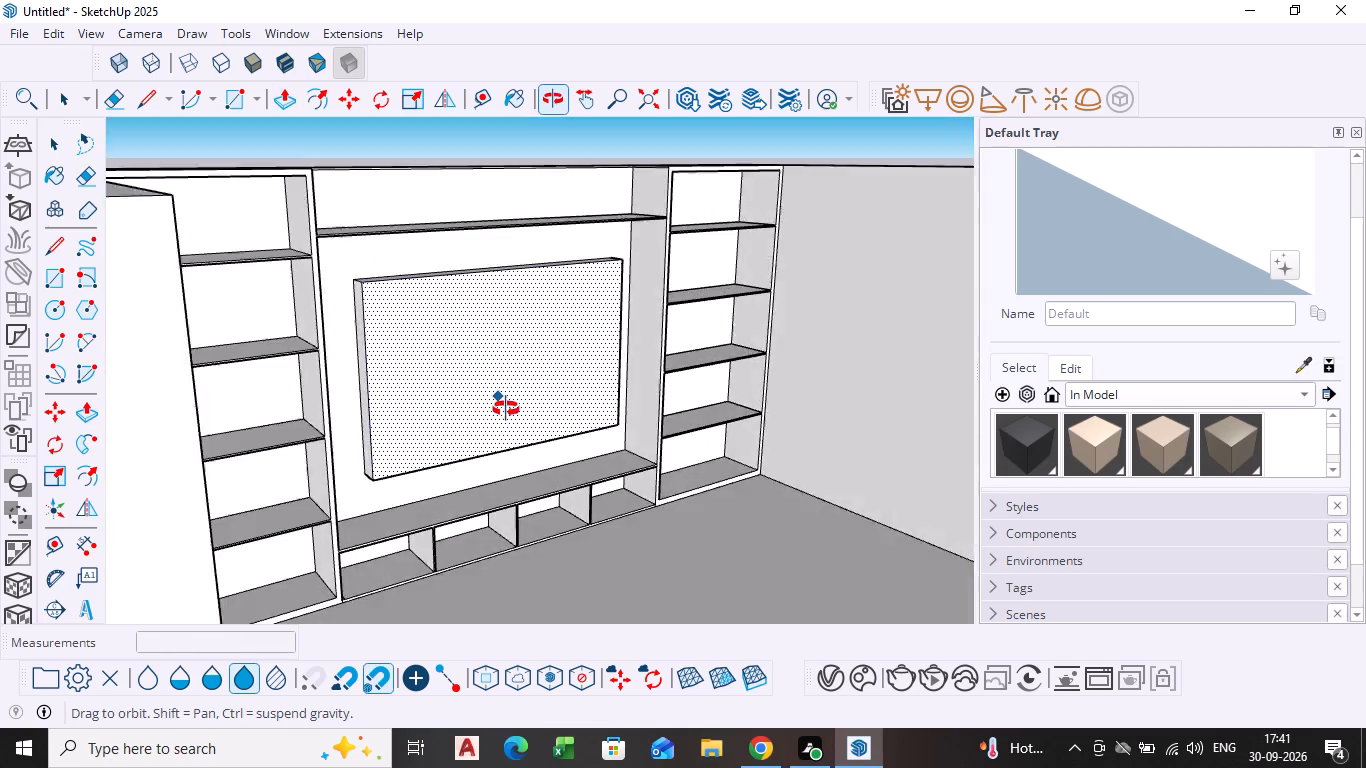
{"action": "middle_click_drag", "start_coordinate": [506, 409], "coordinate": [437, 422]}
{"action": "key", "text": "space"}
Pull the central panel's front face freehand about 1' 1 1/2" out into the room.
{"action": "scroll", "coordinate": [549, 420], "scroll_direction": "down", "scroll_amount": 1}
{"action": "middle_click_drag", "start_coordinate": [554, 462], "coordinate": [509, 373]}
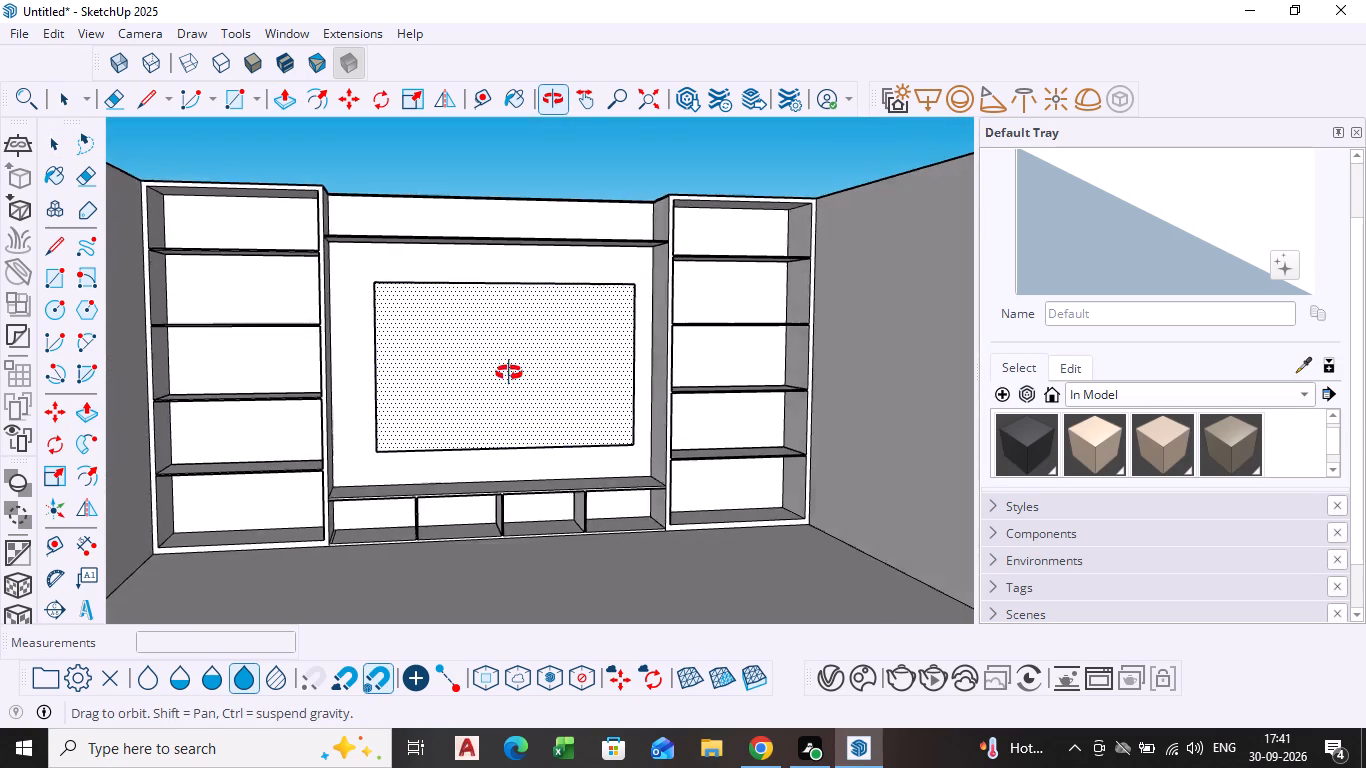
{"action": "middle_click_drag", "start_coordinate": [509, 373], "coordinate": [515, 374]}
{"action": "key", "text": "p"}
{"action": "left_click", "coordinate": [503, 377]}
{"action": "left_click", "coordinate": [510, 377]}
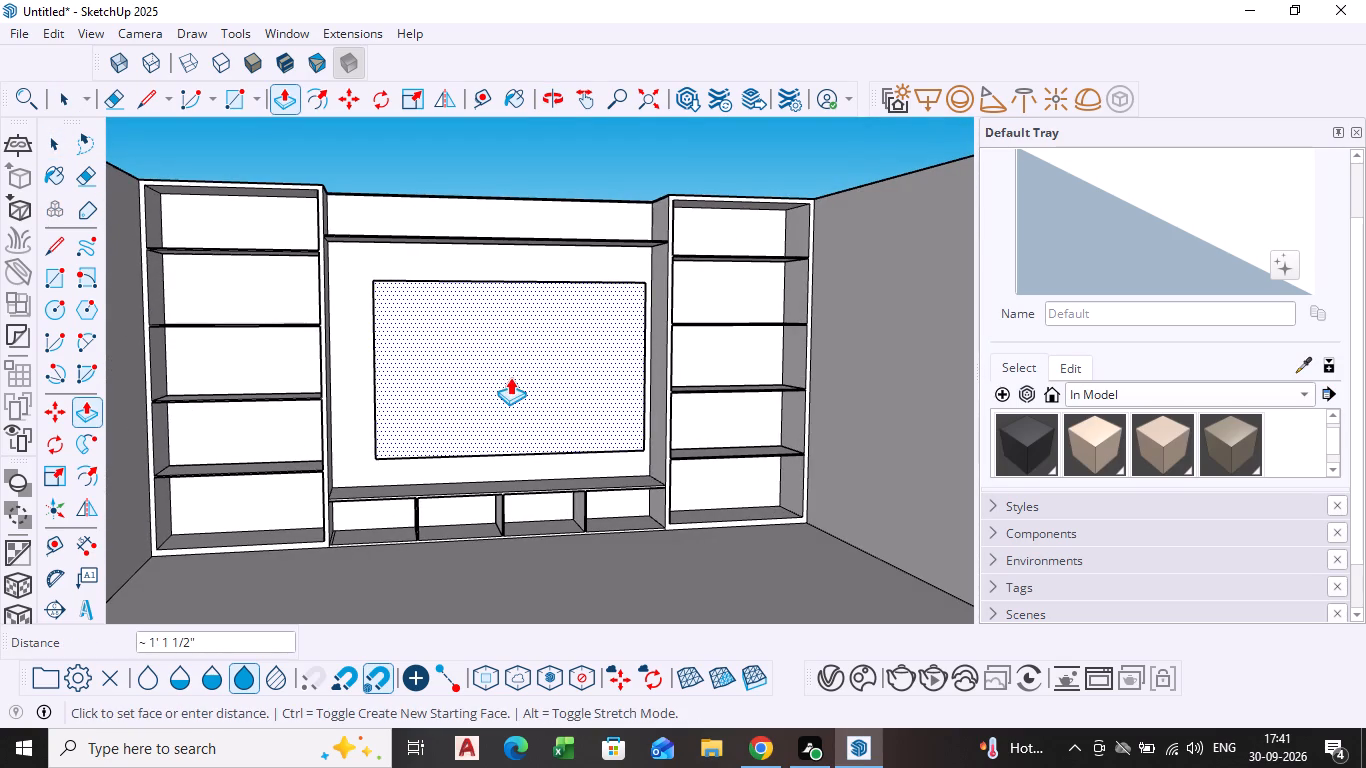
{"action": "key", "text": "space"}
{"action": "scroll", "coordinate": [522, 438], "scroll_direction": "down", "scroll_amount": 1}
{"action": "middle_click_drag", "start_coordinate": [528, 461], "coordinate": [441, 482]}
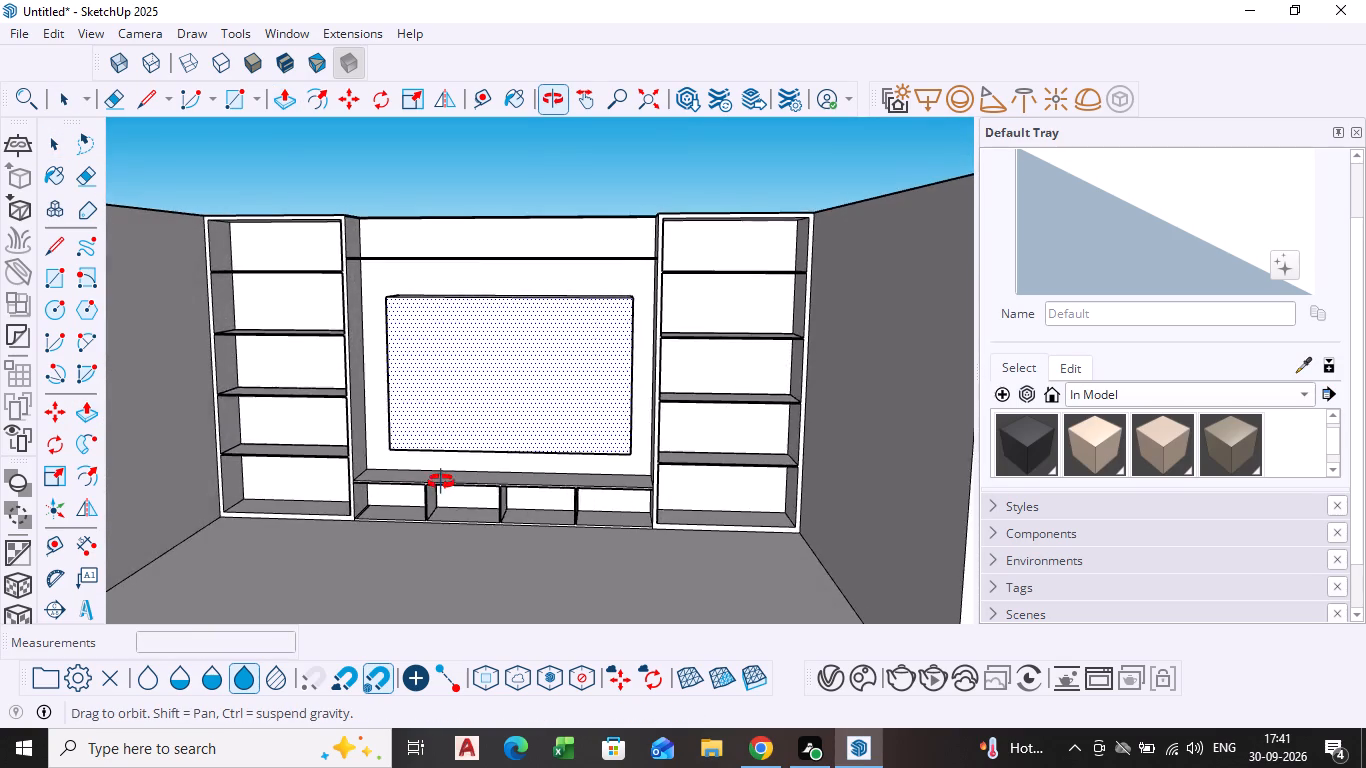
{"action": "middle_click_drag", "start_coordinate": [441, 482], "coordinate": [494, 465]}
Pull the thin strip along the top of the central recess forward into the room by about 1' 2 5/16".
{"action": "key", "text": "space"}
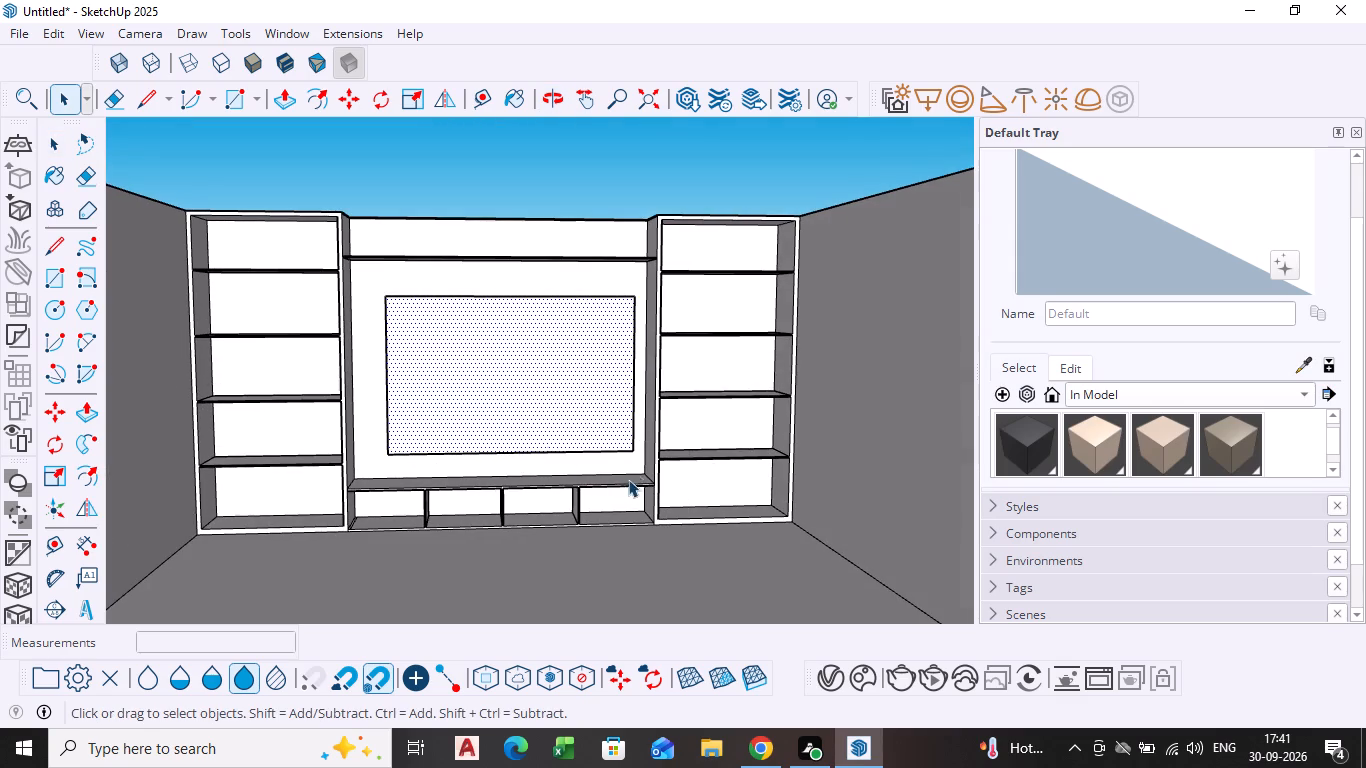
{"action": "scroll", "coordinate": [686, 402], "scroll_direction": "down", "scroll_amount": 3}
{"action": "middle_click_drag", "start_coordinate": [676, 416], "coordinate": [661, 487]}
{"action": "middle_click_drag", "start_coordinate": [534, 386], "coordinate": [534, 409]}
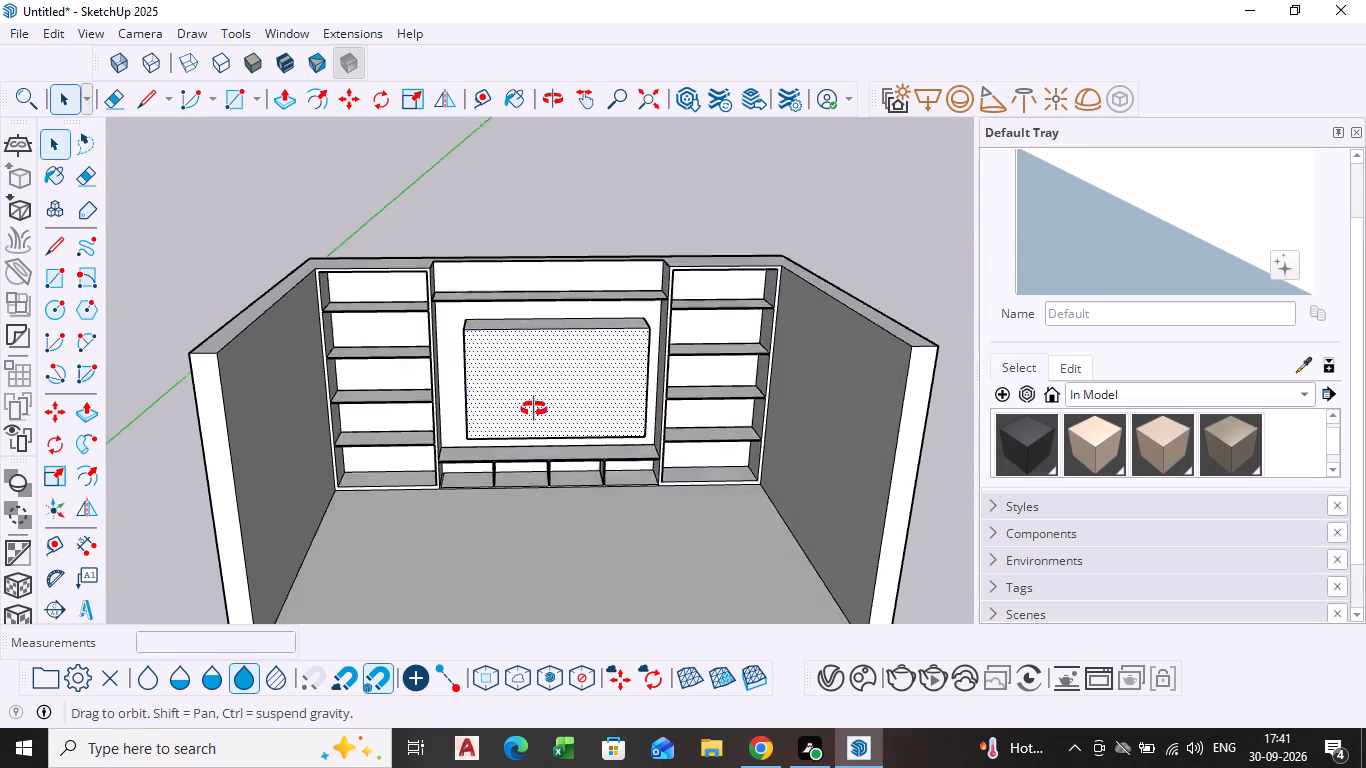
{"action": "middle_click_drag", "start_coordinate": [534, 409], "coordinate": [479, 617]}
{"action": "scroll", "coordinate": [539, 344], "scroll_direction": "up", "scroll_amount": 9}
{"action": "middle_click_drag", "start_coordinate": [492, 332], "coordinate": [510, 308]}
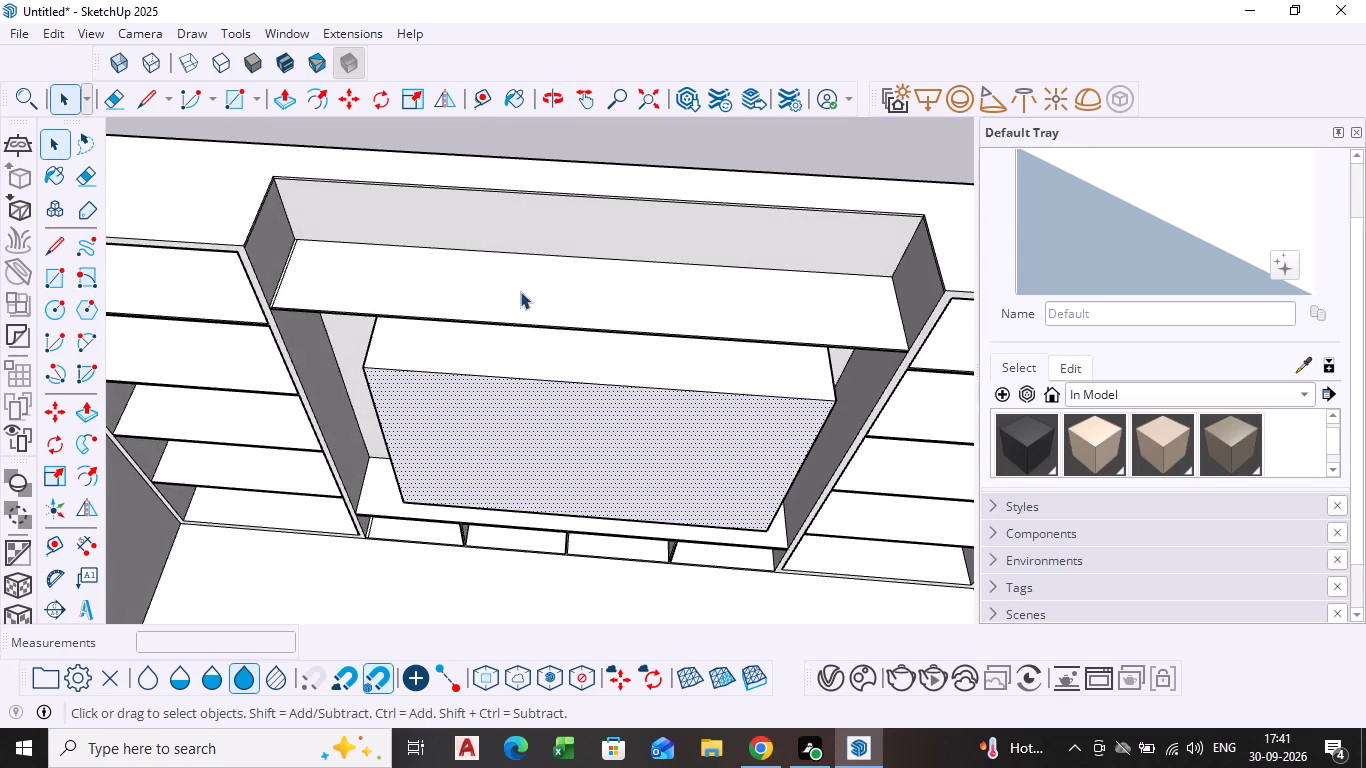
{"action": "scroll", "coordinate": [555, 206], "scroll_direction": "up", "scroll_amount": 3}
{"action": "middle_click_drag", "start_coordinate": [522, 237], "coordinate": [505, 262]}
{"action": "scroll", "coordinate": [513, 238], "scroll_direction": "up", "scroll_amount": 4}
{"action": "middle_click_drag", "start_coordinate": [526, 207], "coordinate": [532, 190]}
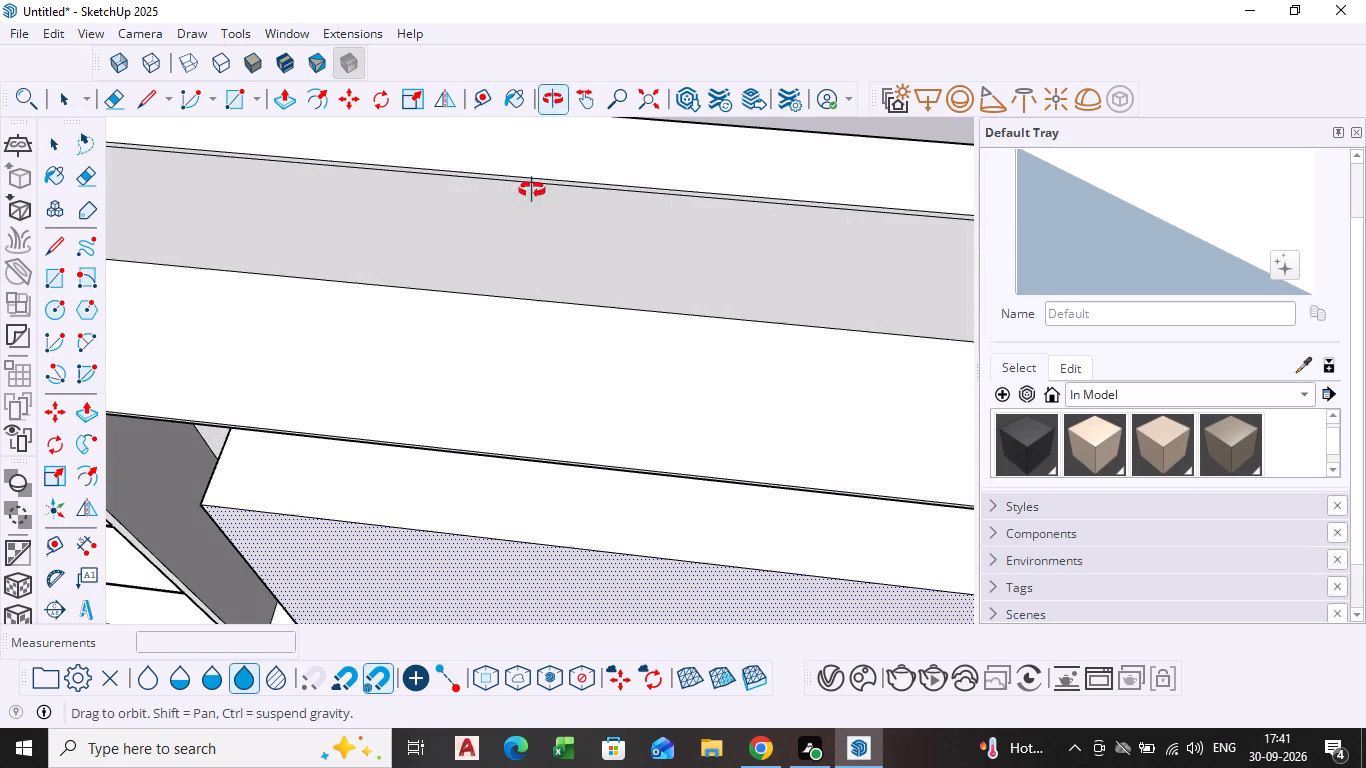
{"action": "middle_click_drag", "start_coordinate": [532, 190], "coordinate": [533, 190]}
{"action": "left_click", "coordinate": [547, 182]}
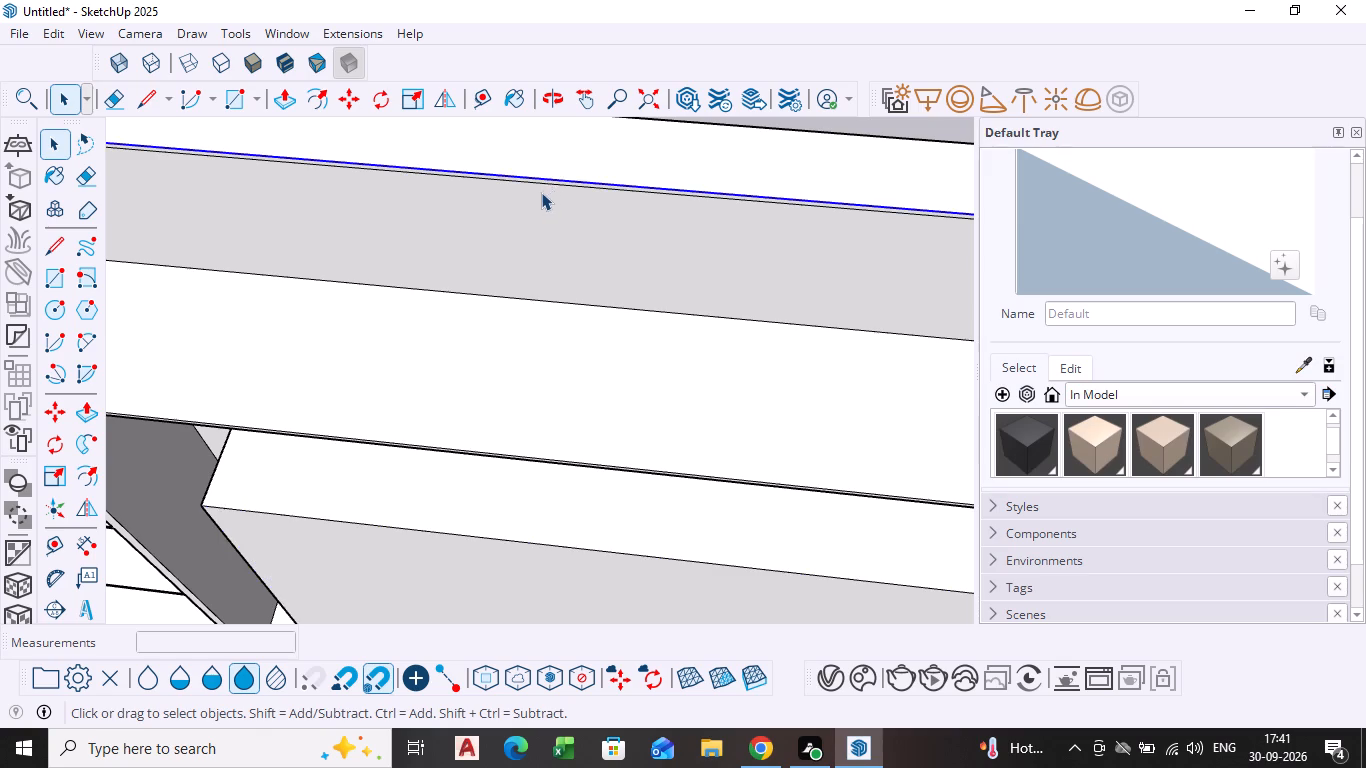
{"action": "scroll", "coordinate": [541, 192], "scroll_direction": "up", "scroll_amount": 4}
{"action": "middle_click_drag", "start_coordinate": [543, 174], "coordinate": [555, 143]}
{"action": "left_click", "coordinate": [564, 139]}
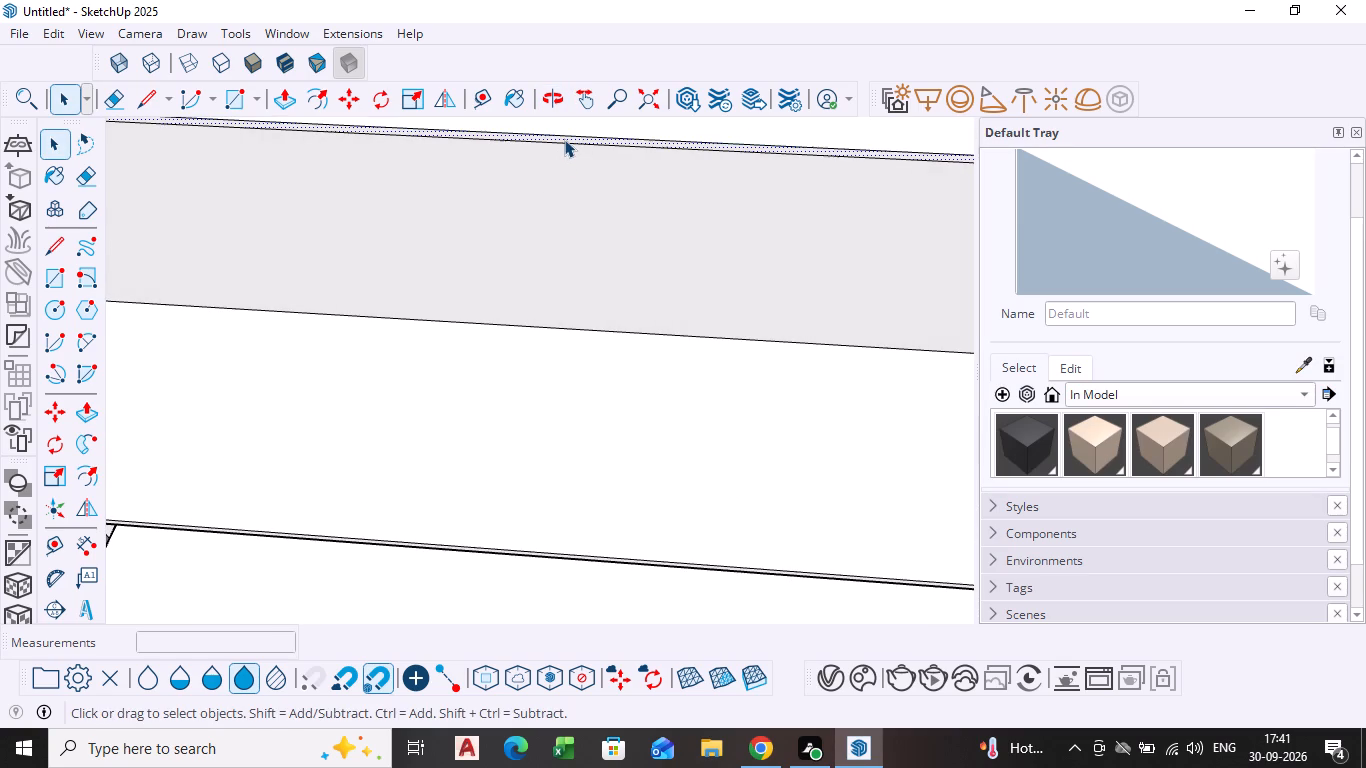
{"action": "key", "text": "p"}
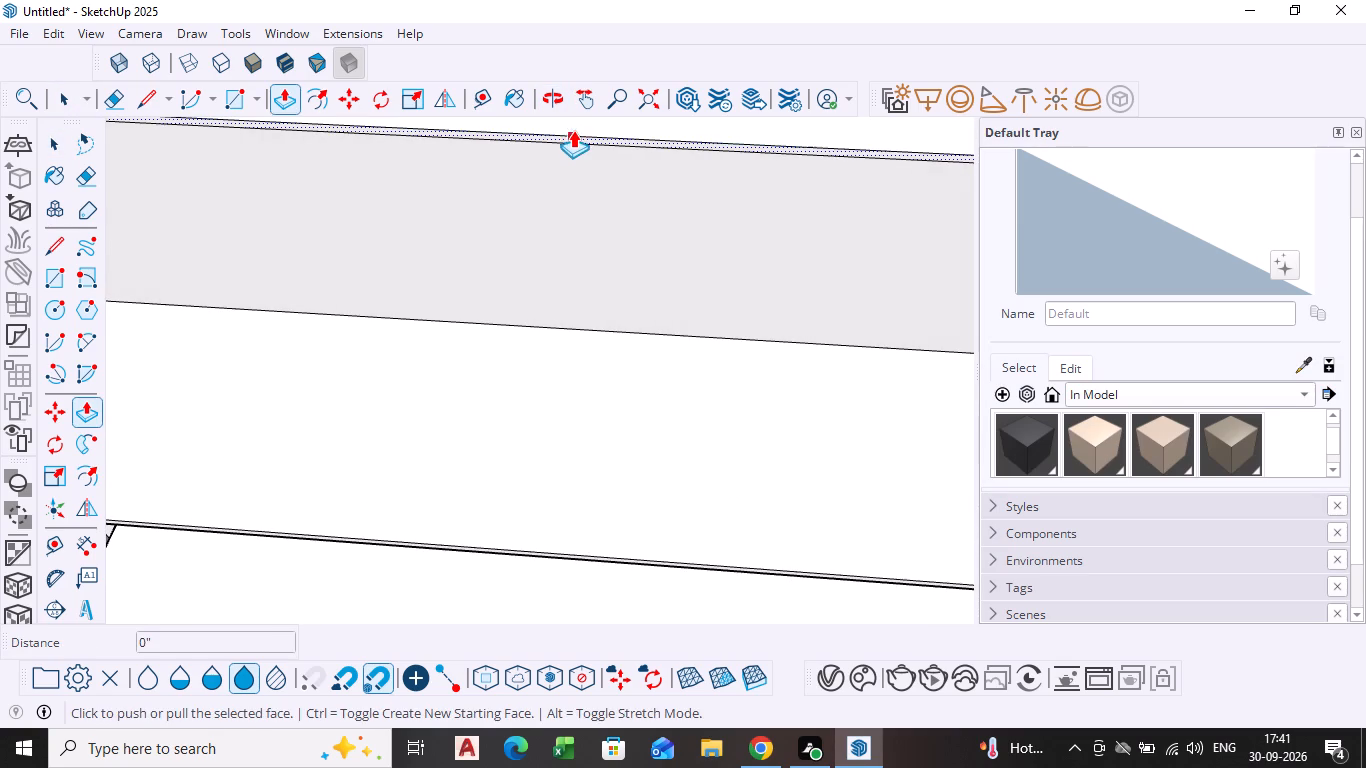
{"action": "left_click", "coordinate": [573, 130]}
{"action": "left_click_drag", "start_coordinate": [580, 131], "coordinate": [528, 309]}
Extend the thin top strip a further 3 13/16" or so, flush with the front of the side shelving.
{"action": "scroll", "coordinate": [528, 308], "scroll_direction": "down", "scroll_amount": 5}
{"action": "middle_click_drag", "start_coordinate": [528, 311], "coordinate": [571, 183]}
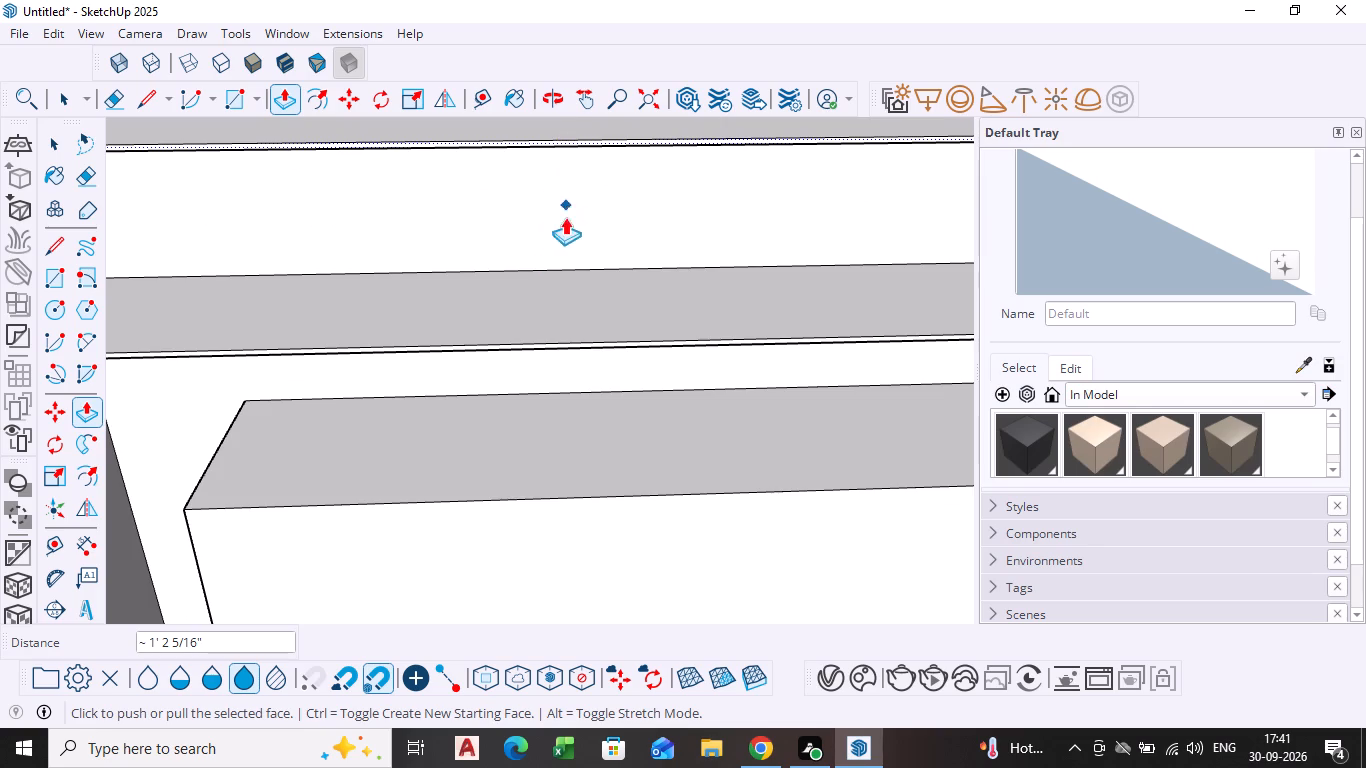
{"action": "scroll", "coordinate": [539, 289], "scroll_direction": "down", "scroll_amount": 8}
{"action": "middle_click_drag", "start_coordinate": [476, 337], "coordinate": [509, 362]}
{"action": "scroll", "coordinate": [312, 290], "scroll_direction": "up", "scroll_amount": 2}
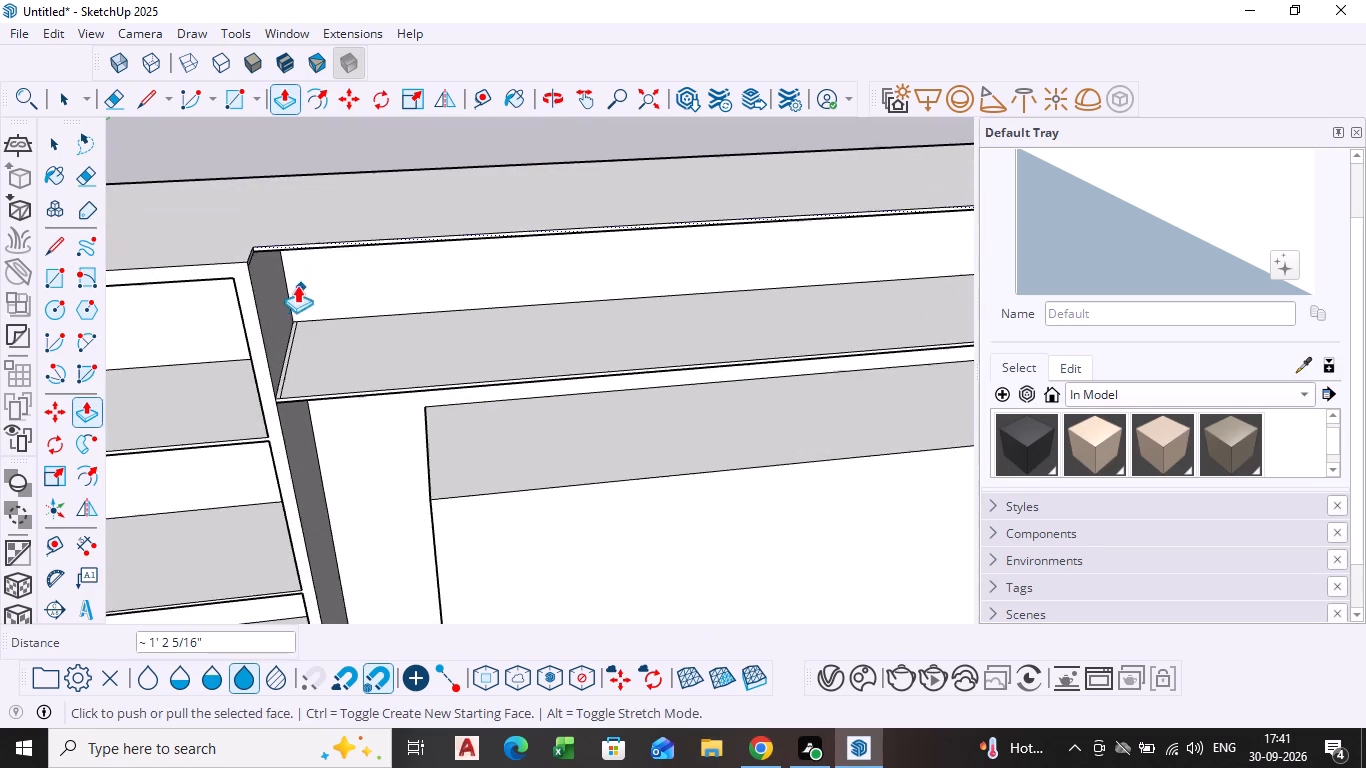
{"action": "scroll", "coordinate": [297, 285], "scroll_direction": "up", "scroll_amount": 4}
{"action": "middle_click_drag", "start_coordinate": [270, 271], "coordinate": [263, 340]}
{"action": "scroll", "coordinate": [265, 290], "scroll_direction": "up", "scroll_amount": 5}
{"action": "left_click", "coordinate": [265, 240]}
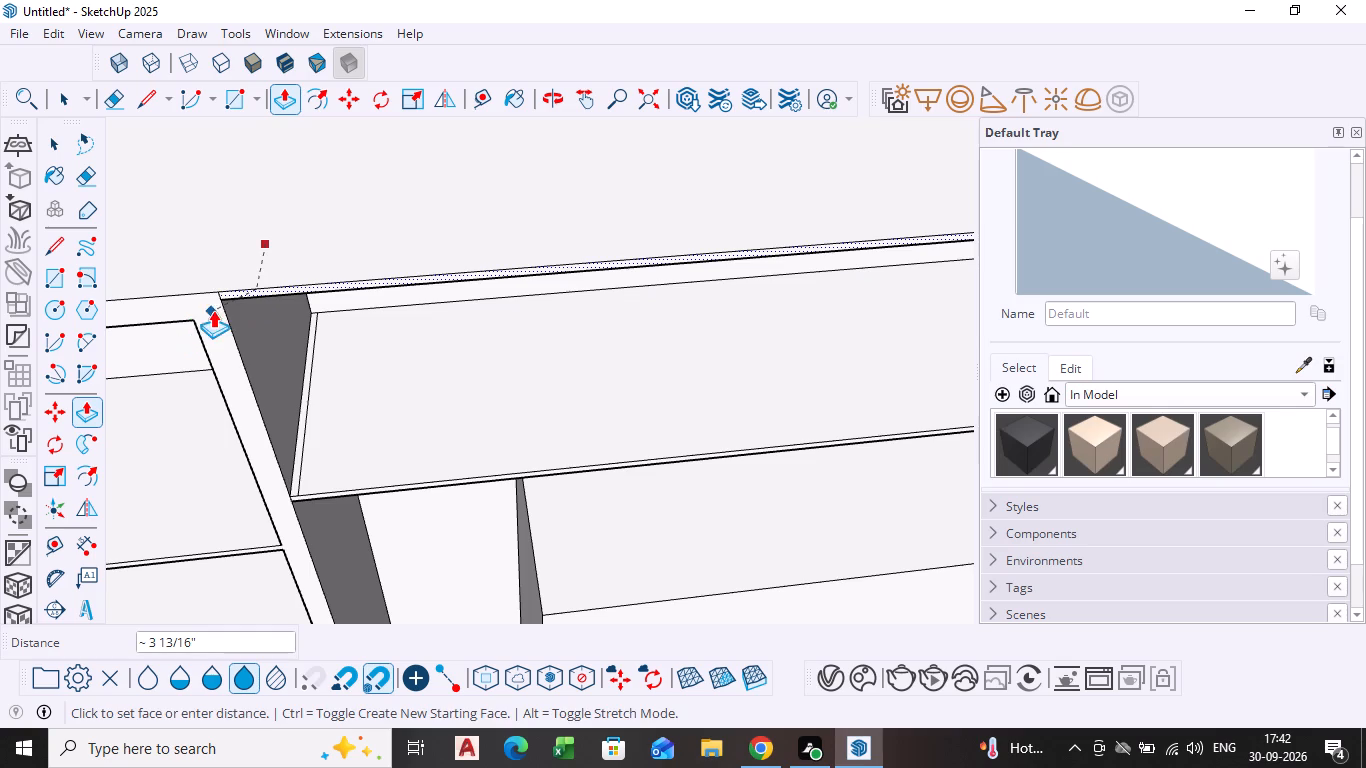
{"action": "left_click_drag", "start_coordinate": [215, 308], "coordinate": [322, 271]}
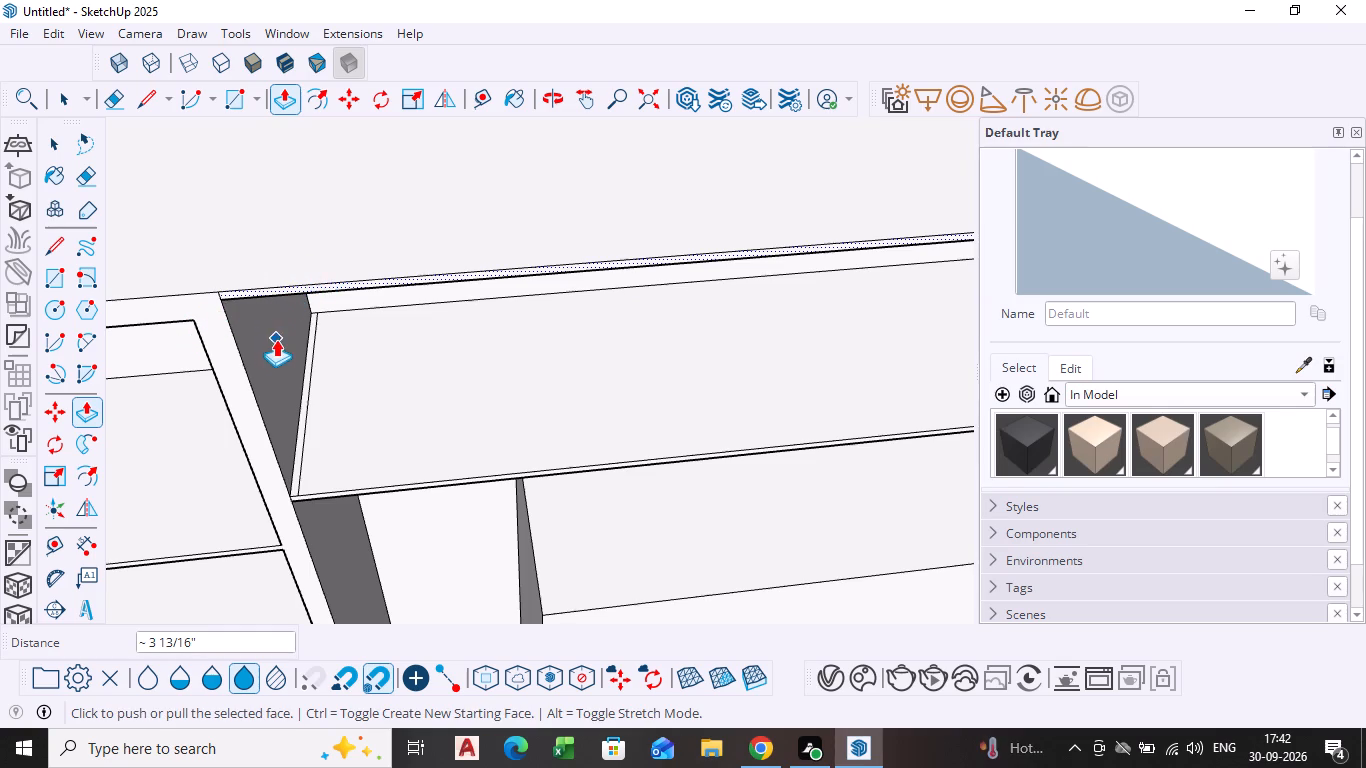
{"action": "key", "text": "space"}
Inspect the whole back-wall unit from above and from the front of the room.
{"action": "scroll", "coordinate": [278, 355], "scroll_direction": "down", "scroll_amount": 4}
{"action": "middle_click_drag", "start_coordinate": [286, 319], "coordinate": [316, 186]}
{"action": "scroll", "coordinate": [291, 364], "scroll_direction": "down", "scroll_amount": 6}
{"action": "scroll", "coordinate": [410, 468], "scroll_direction": "down", "scroll_amount": 3}
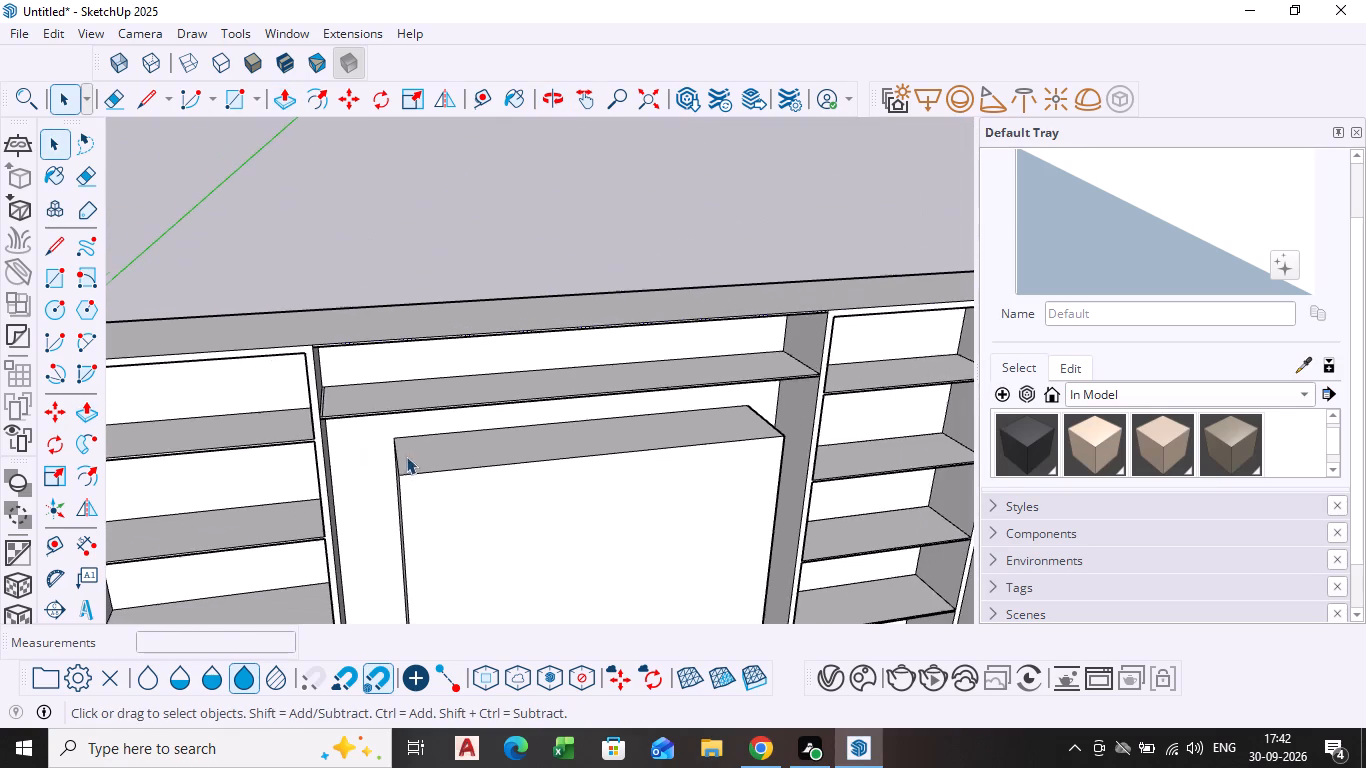
{"action": "middle_click_drag", "start_coordinate": [668, 524], "coordinate": [591, 373]}
{"action": "scroll", "coordinate": [598, 411], "scroll_direction": "down", "scroll_amount": 11}
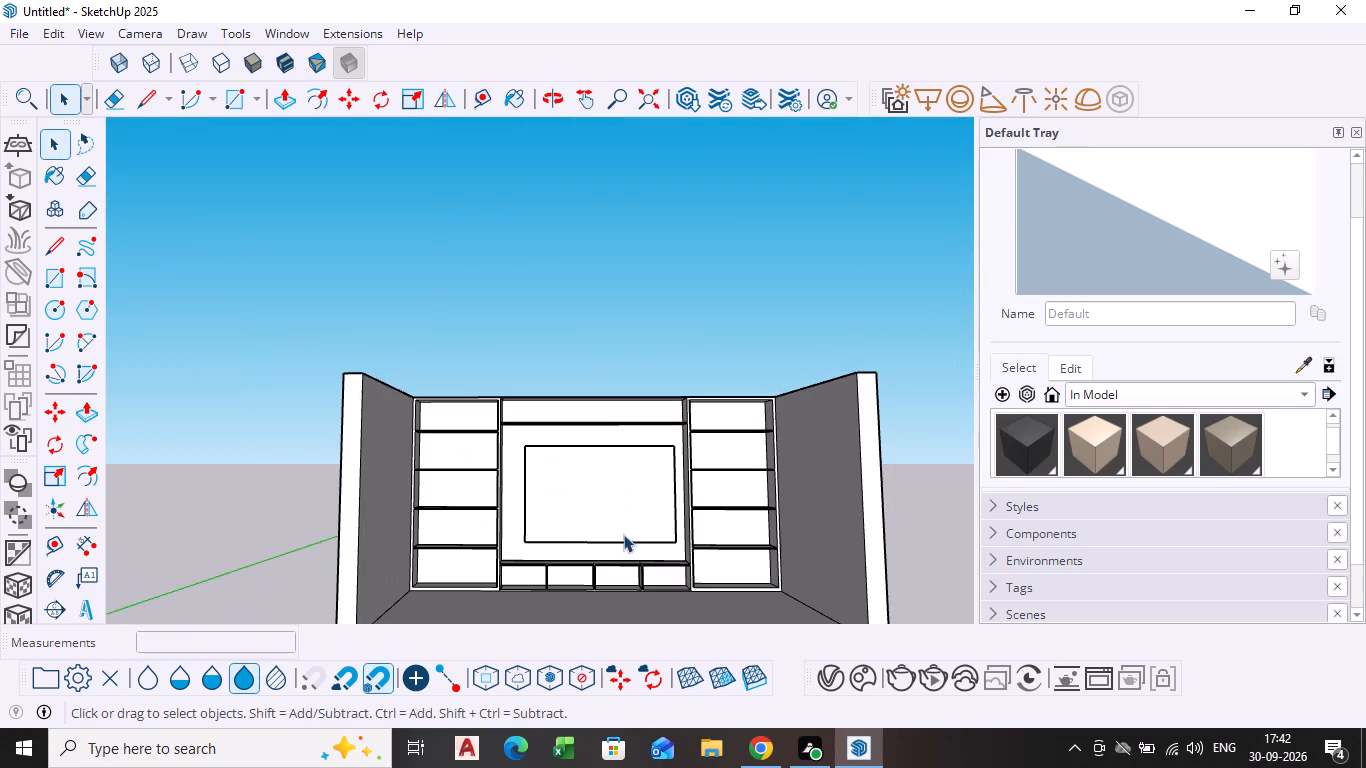
{"action": "middle_click_drag", "start_coordinate": [624, 538], "coordinate": [610, 605]}
{"action": "scroll", "coordinate": [587, 524], "scroll_direction": "up", "scroll_amount": 6}
{"action": "scroll", "coordinate": [594, 500], "scroll_direction": "down", "scroll_amount": 1}
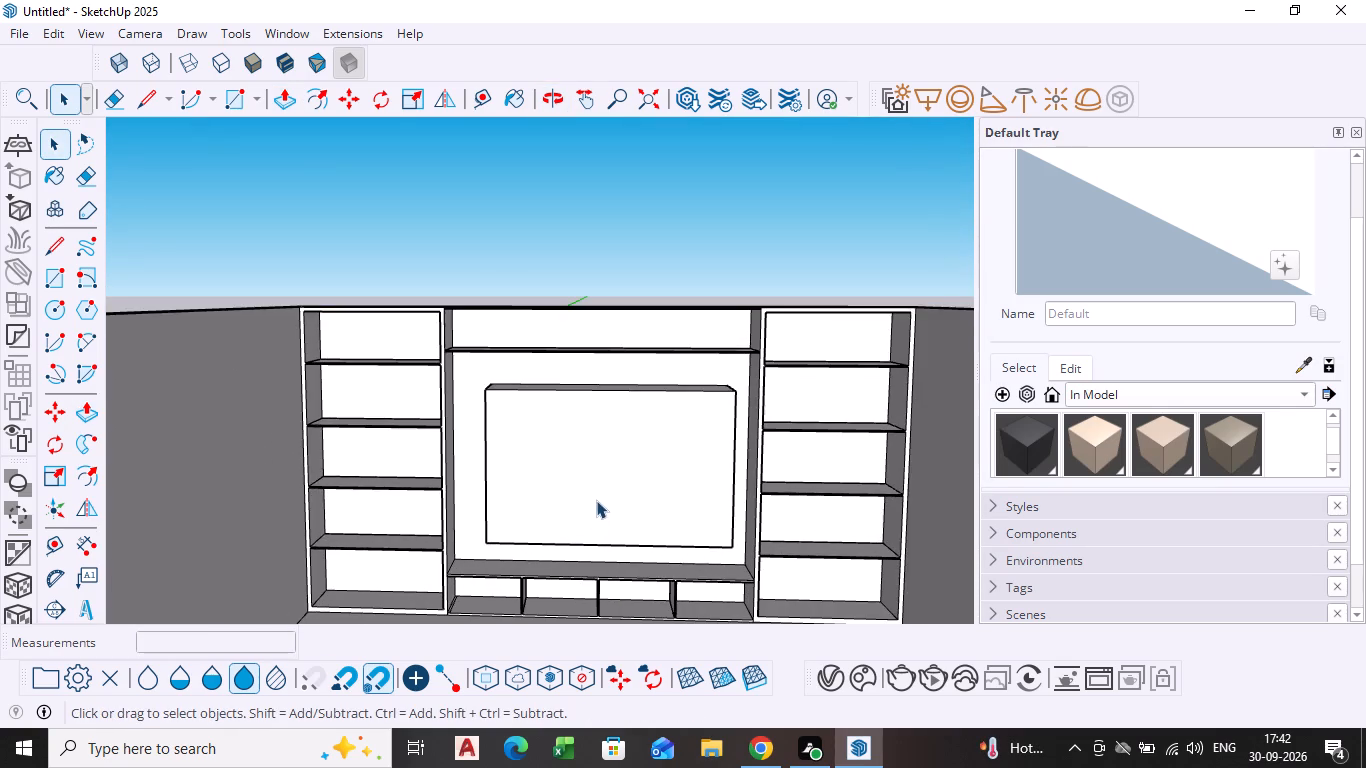
{"action": "scroll", "coordinate": [590, 547], "scroll_direction": "down", "scroll_amount": 2}
{"action": "middle_click_drag", "start_coordinate": [586, 554], "coordinate": [504, 404], "text": "shift"}
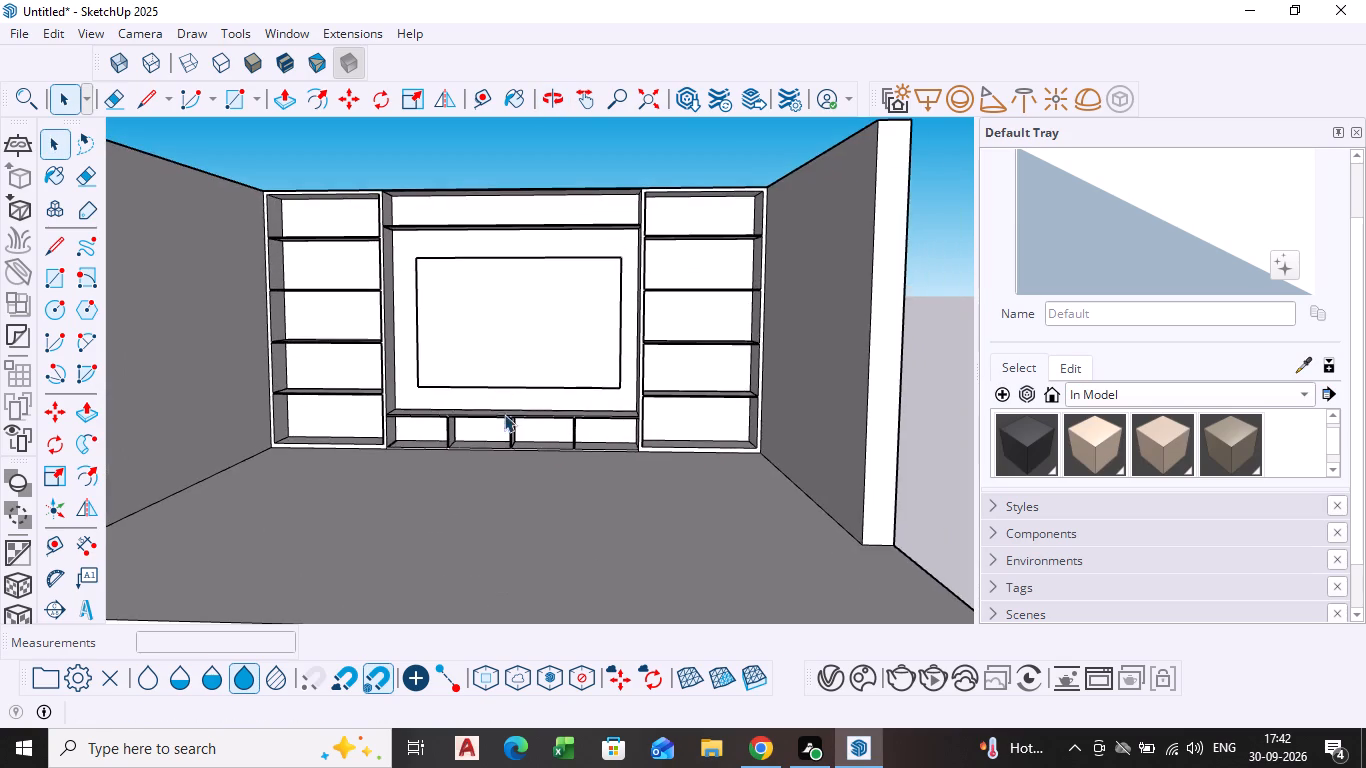
{"action": "scroll", "coordinate": [514, 442], "scroll_direction": "down", "scroll_amount": 1}
{"action": "middle_click_drag", "start_coordinate": [523, 456], "coordinate": [545, 503]}
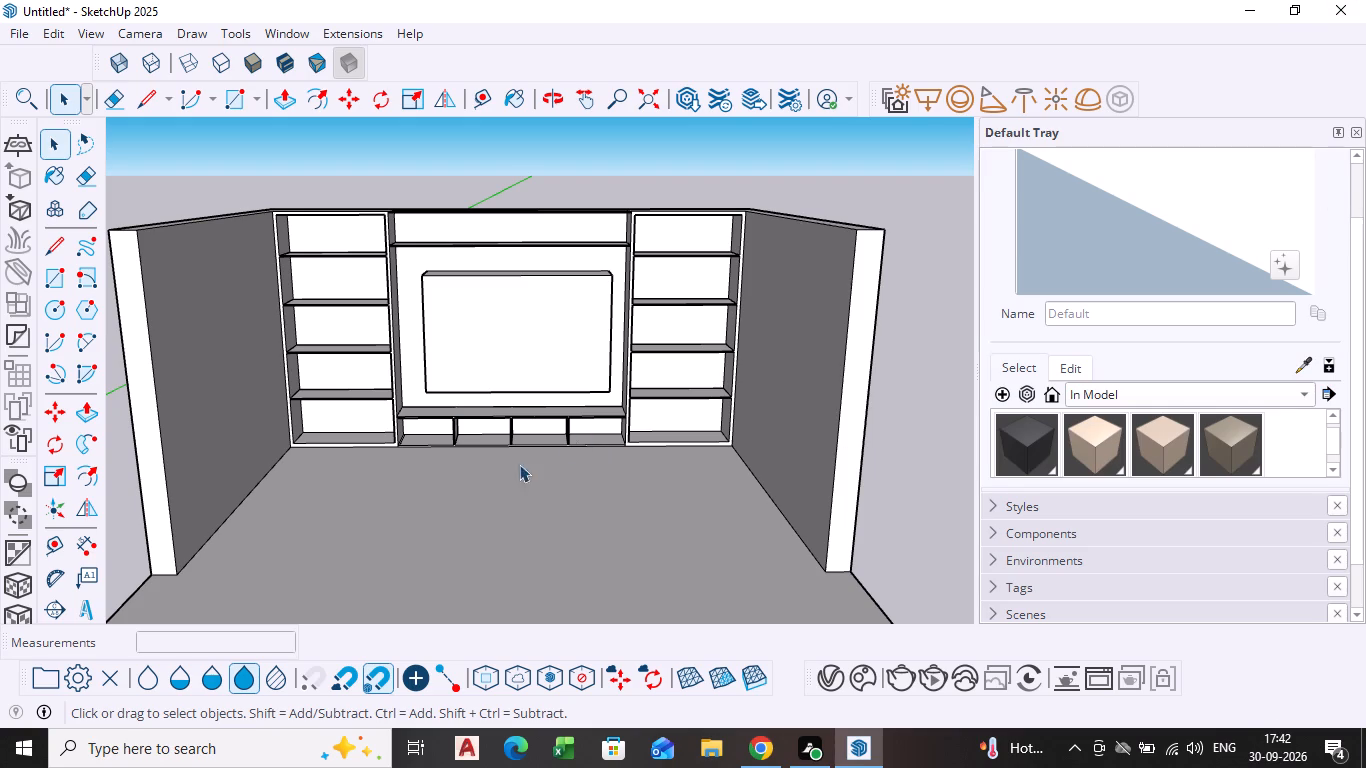
Draw a ceiling rectangle of about 19' 10 3/8" by 13' 8 1/8" across the wall tops, from the back-left outer corner to the right wall's front inner corner.
{"action": "middle_click_drag", "start_coordinate": [260, 407], "coordinate": [260, 435]}
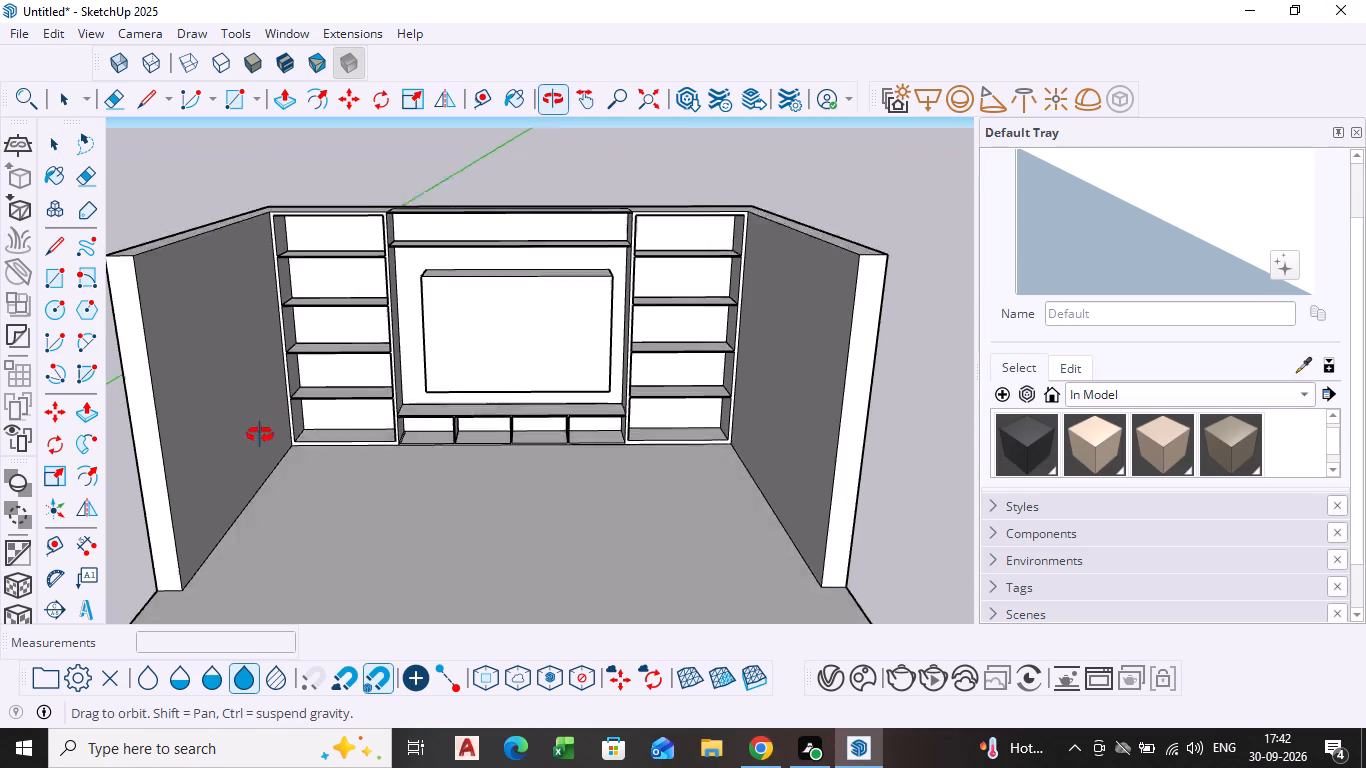
{"action": "middle_click_drag", "start_coordinate": [260, 435], "coordinate": [302, 557]}
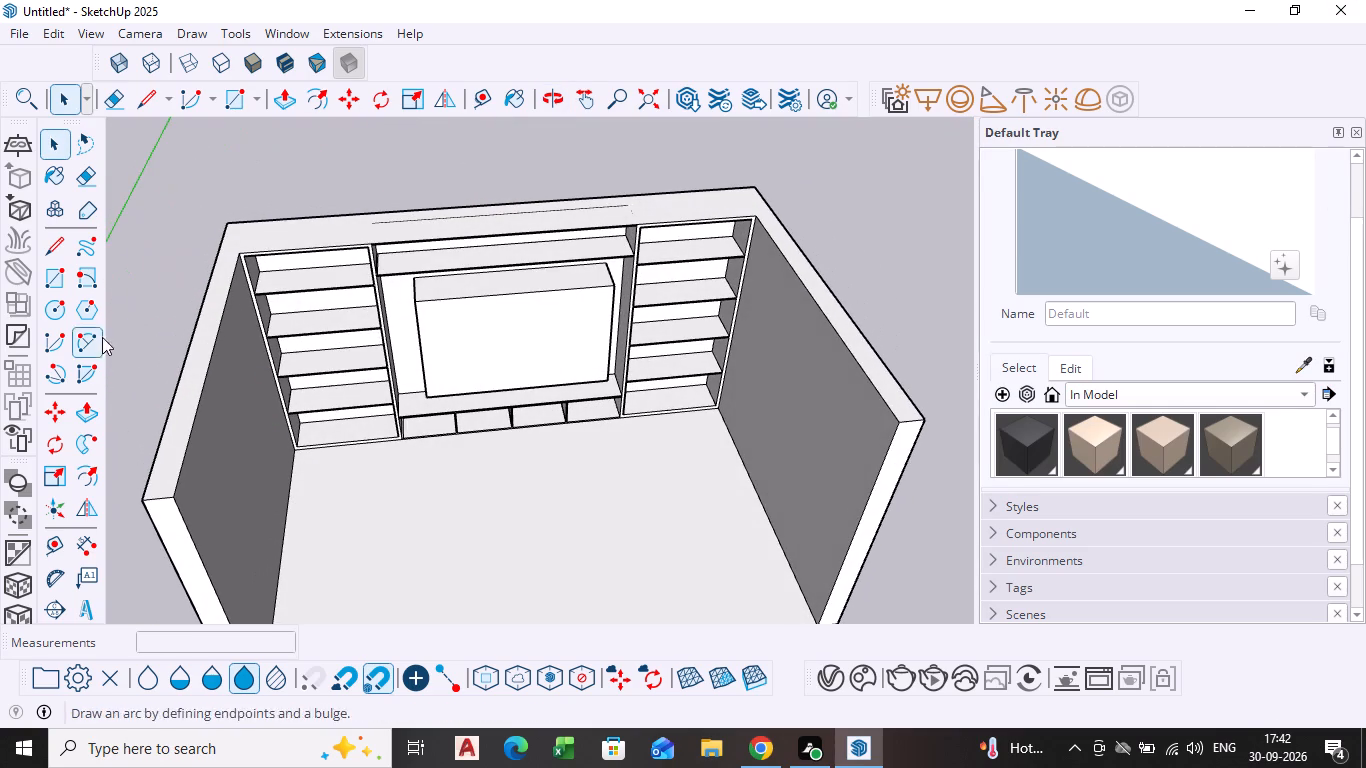
{"action": "left_click_drag", "start_coordinate": [60, 279], "coordinate": [72, 274]}
{"action": "scroll", "coordinate": [544, 200], "scroll_direction": "up", "scroll_amount": 4}
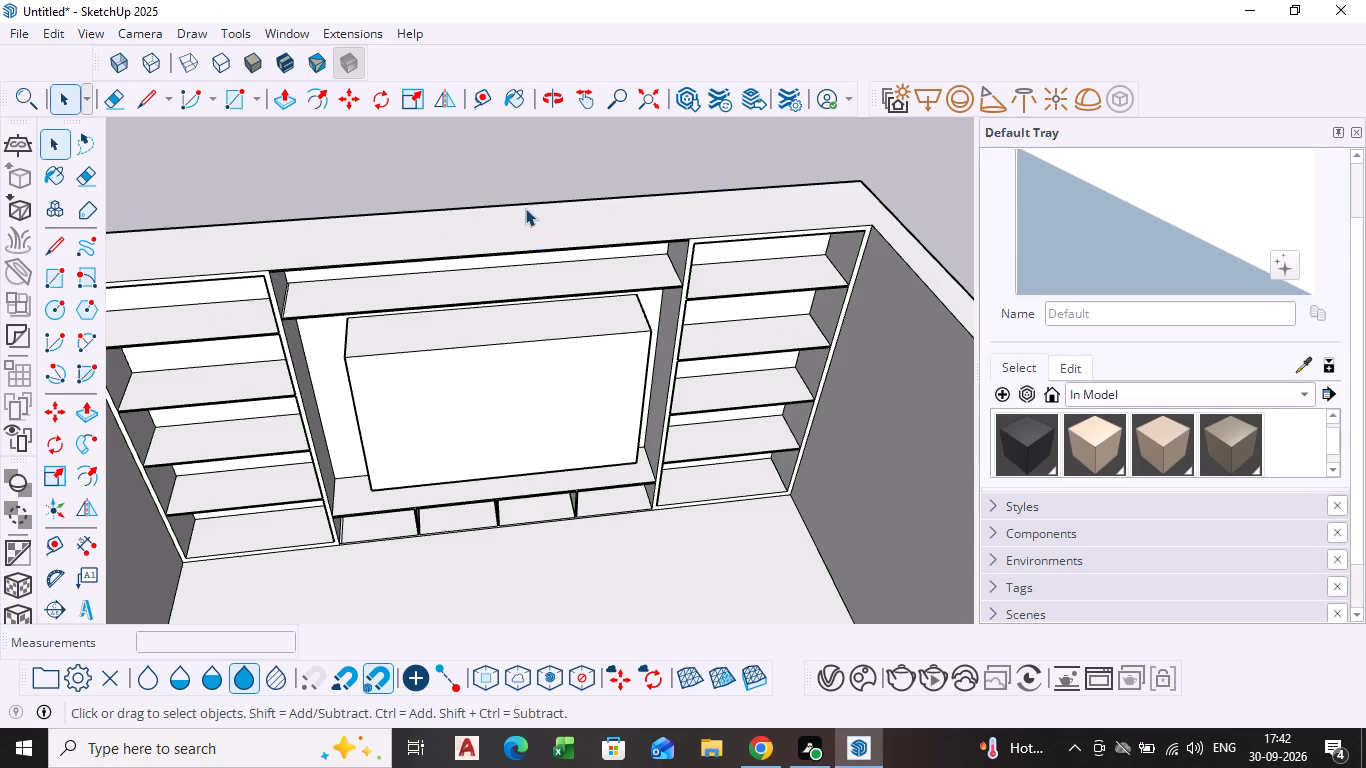
{"action": "middle_click_drag", "start_coordinate": [524, 209], "coordinate": [516, 262]}
{"action": "scroll", "coordinate": [478, 364], "scroll_direction": "down", "scroll_amount": 10}
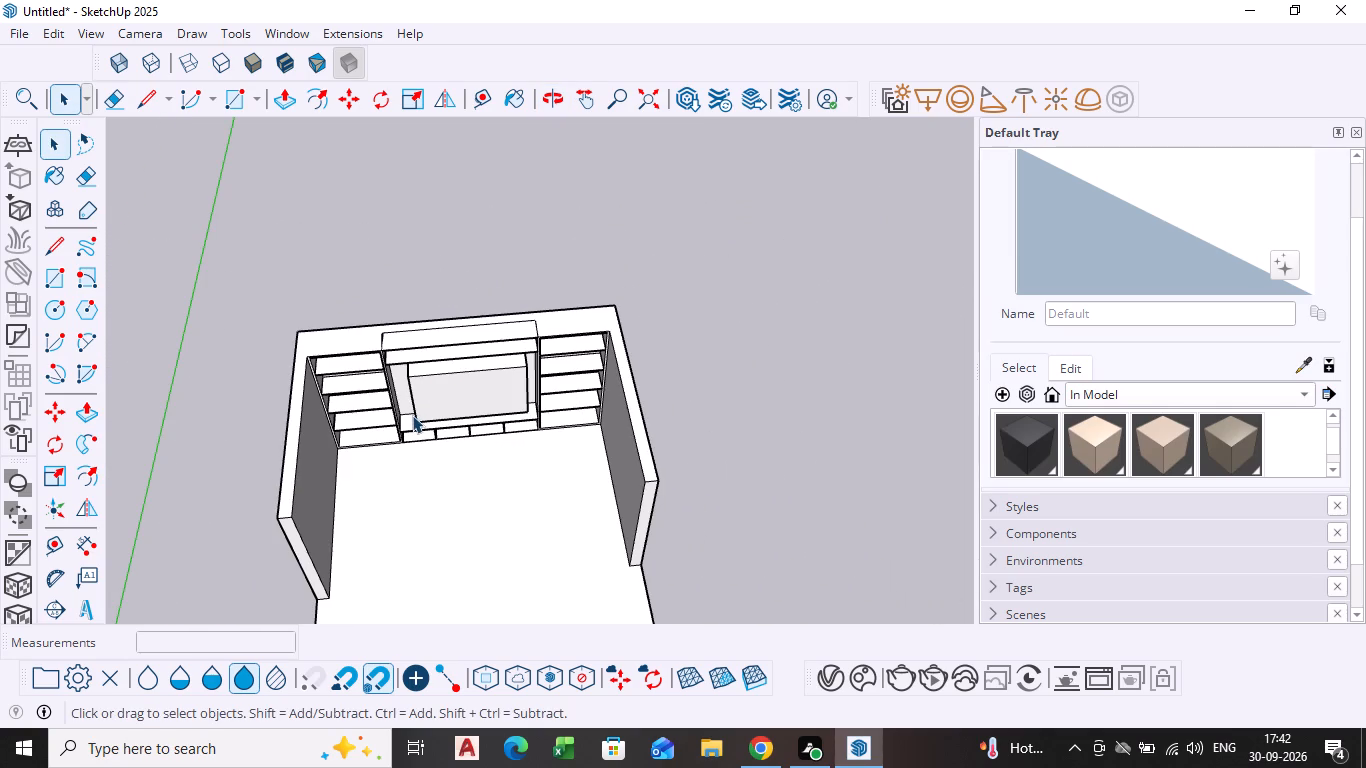
{"action": "middle_click_drag", "start_coordinate": [422, 404], "coordinate": [405, 386]}
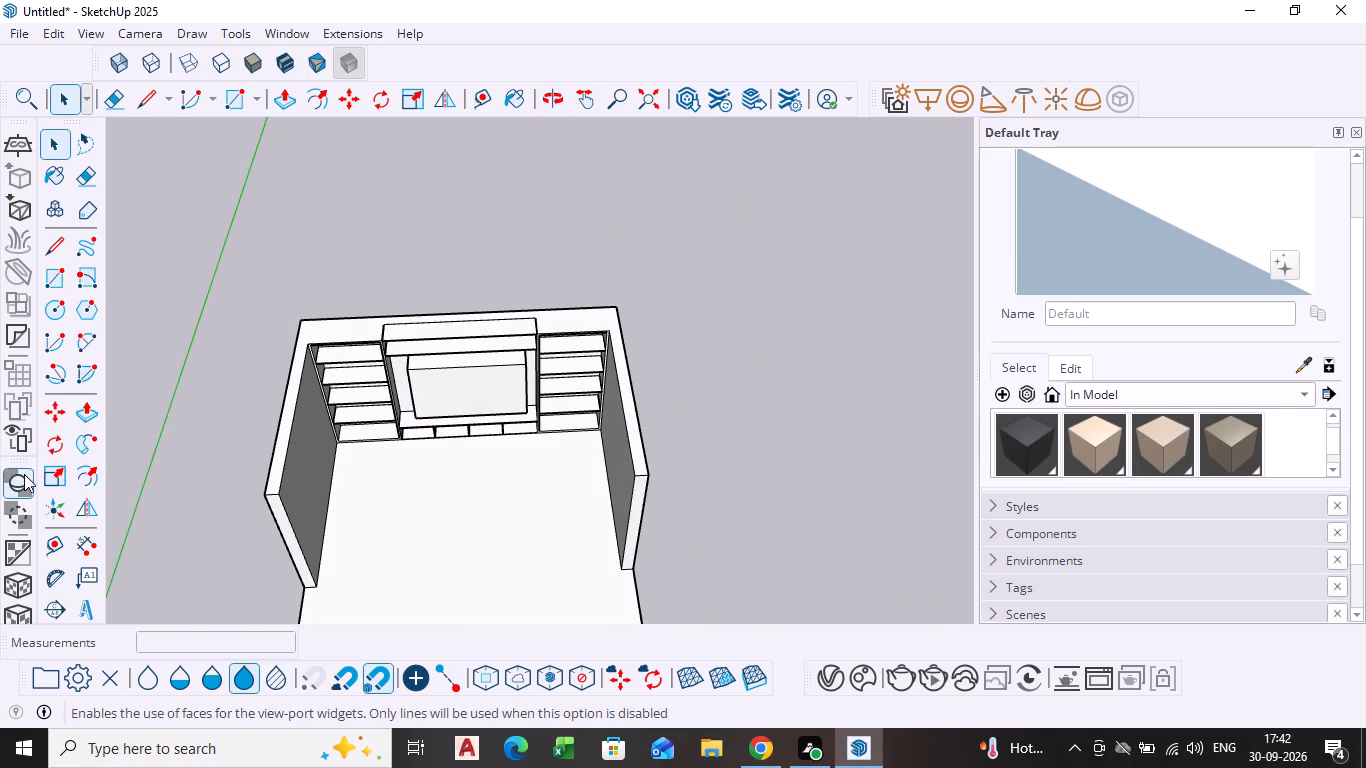
{"action": "left_click", "coordinate": [59, 288]}
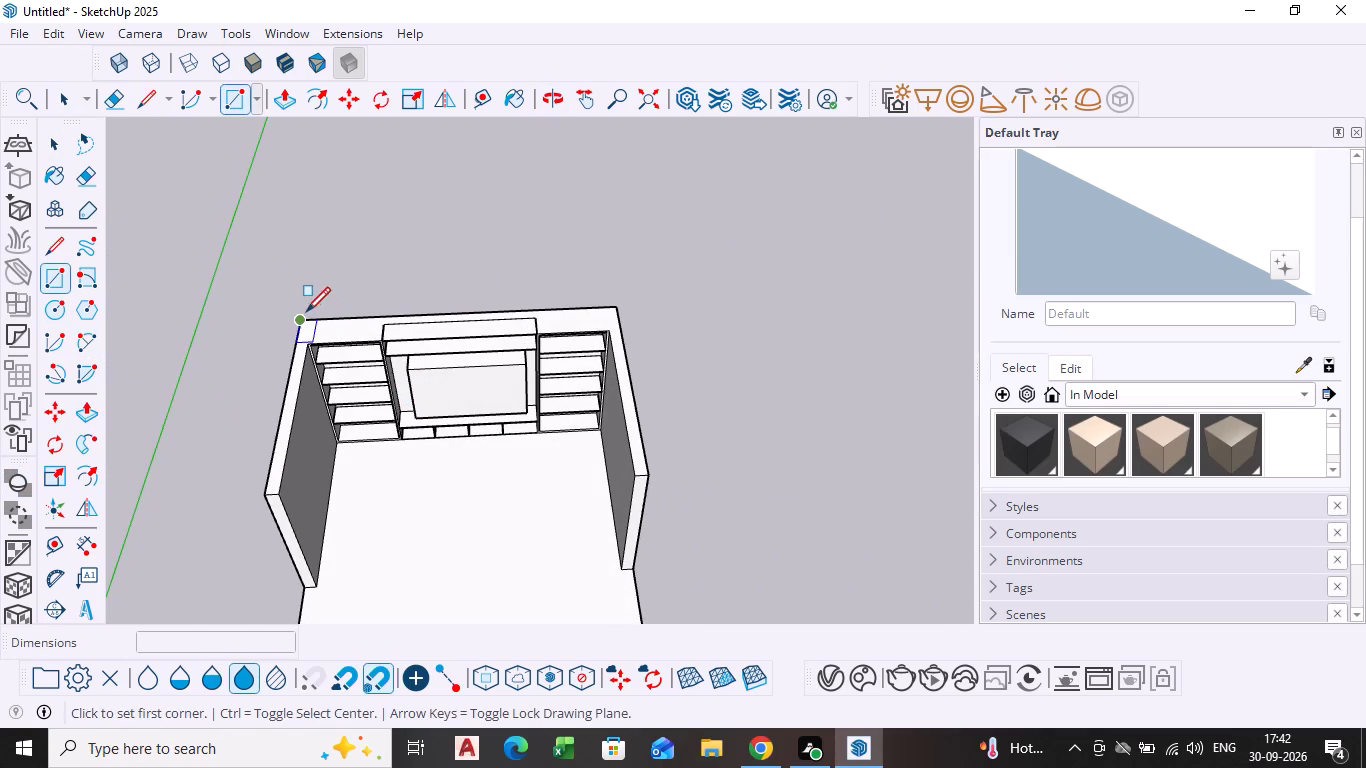
{"action": "left_click_drag", "start_coordinate": [305, 314], "coordinate": [309, 340]}
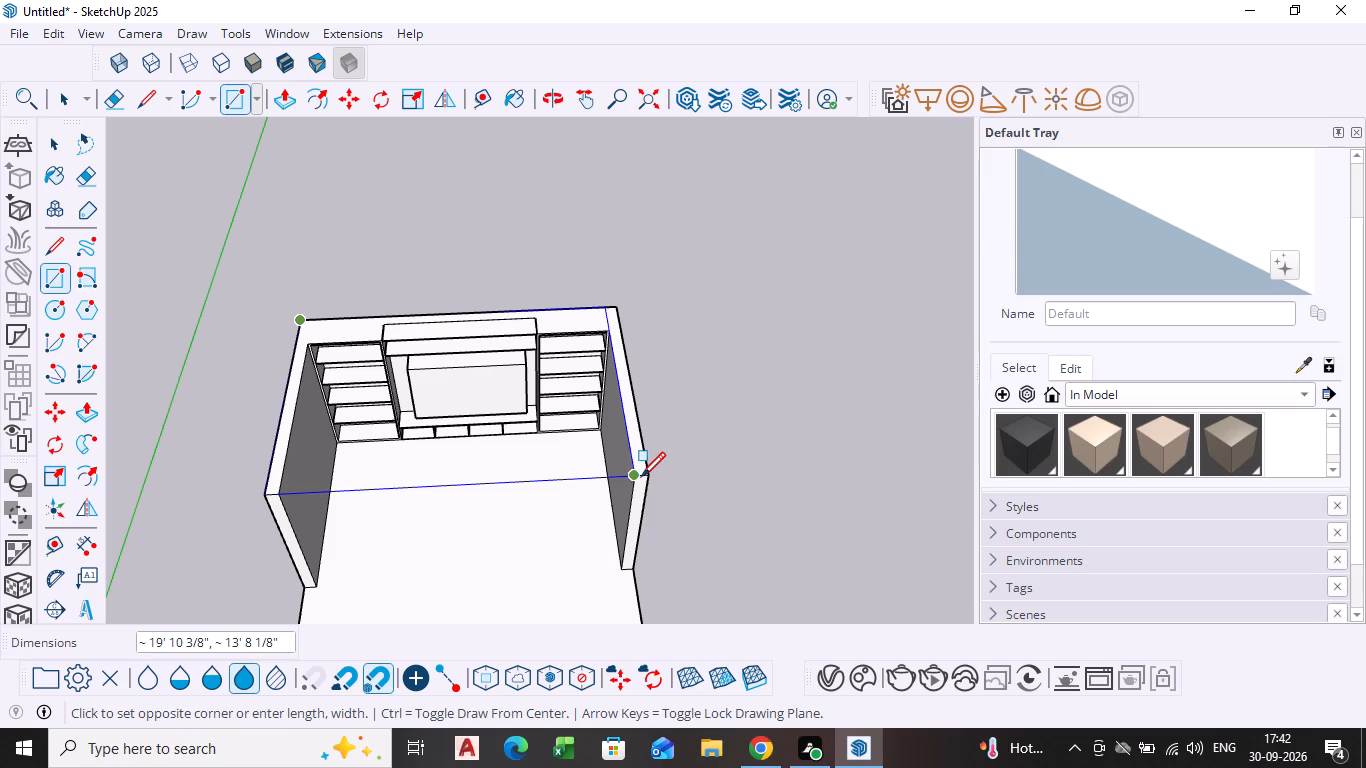
{"action": "left_click", "coordinate": [642, 480]}
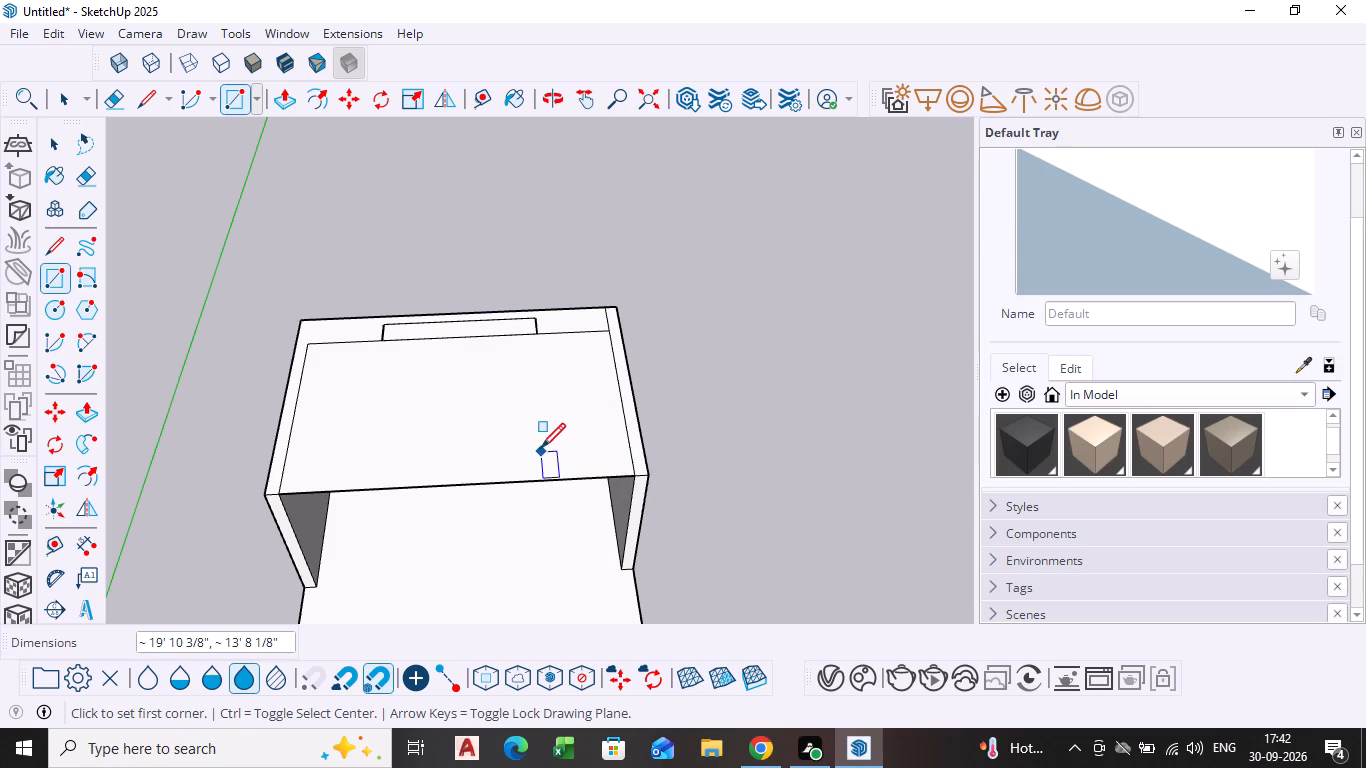
{"action": "key", "text": "space"}
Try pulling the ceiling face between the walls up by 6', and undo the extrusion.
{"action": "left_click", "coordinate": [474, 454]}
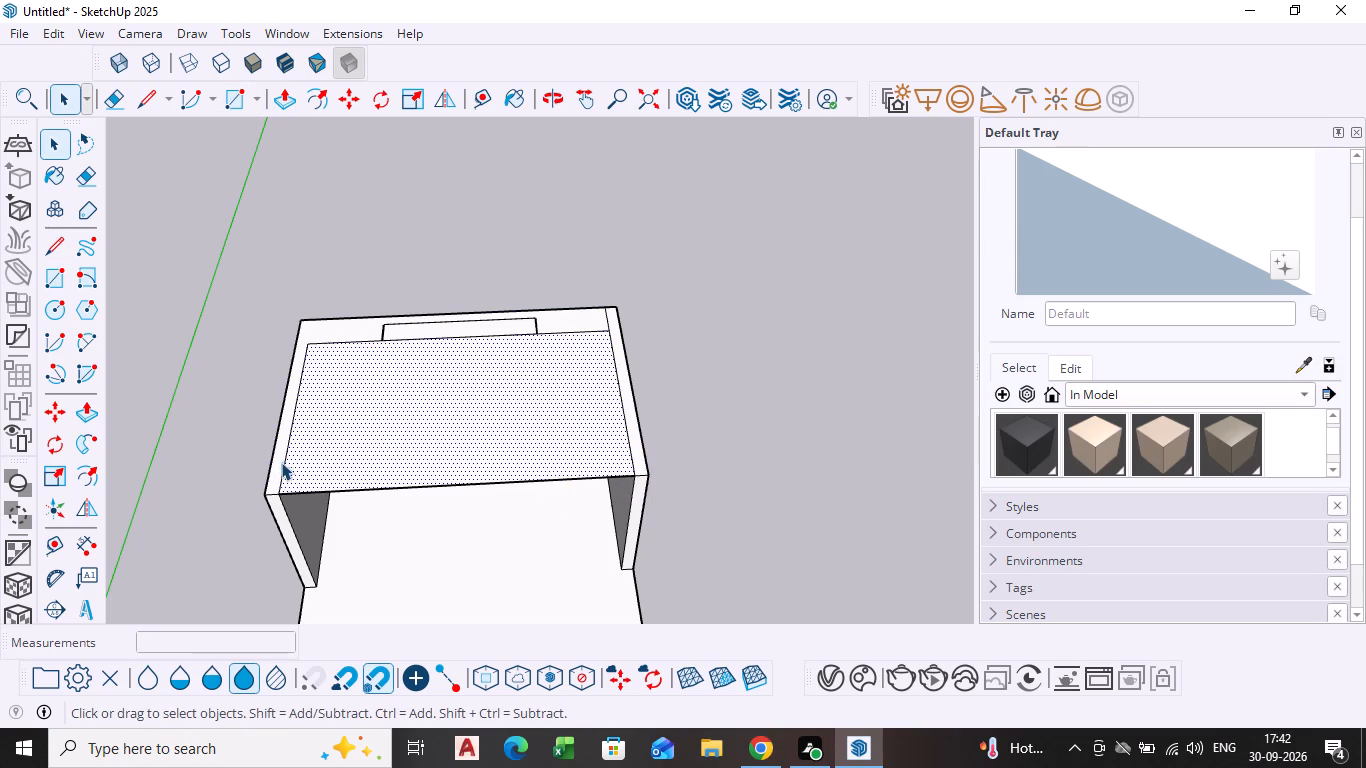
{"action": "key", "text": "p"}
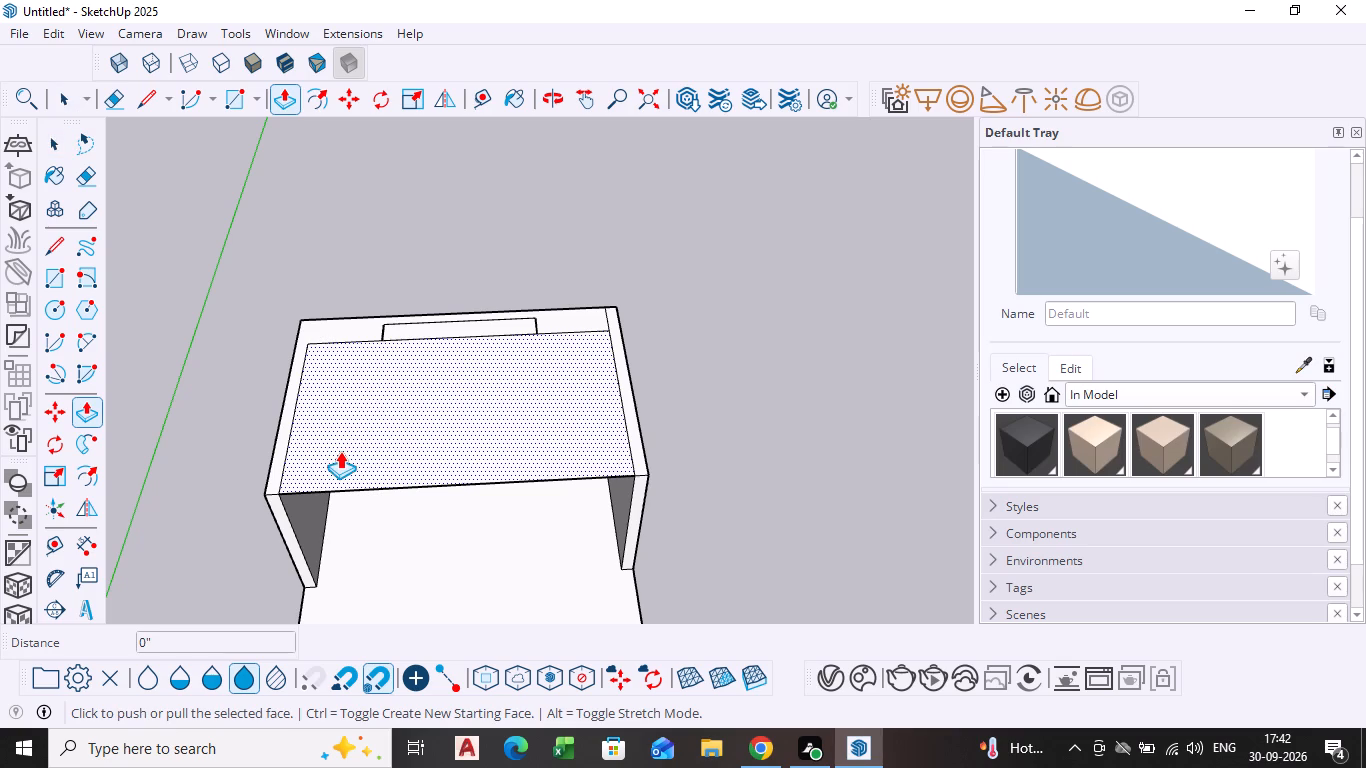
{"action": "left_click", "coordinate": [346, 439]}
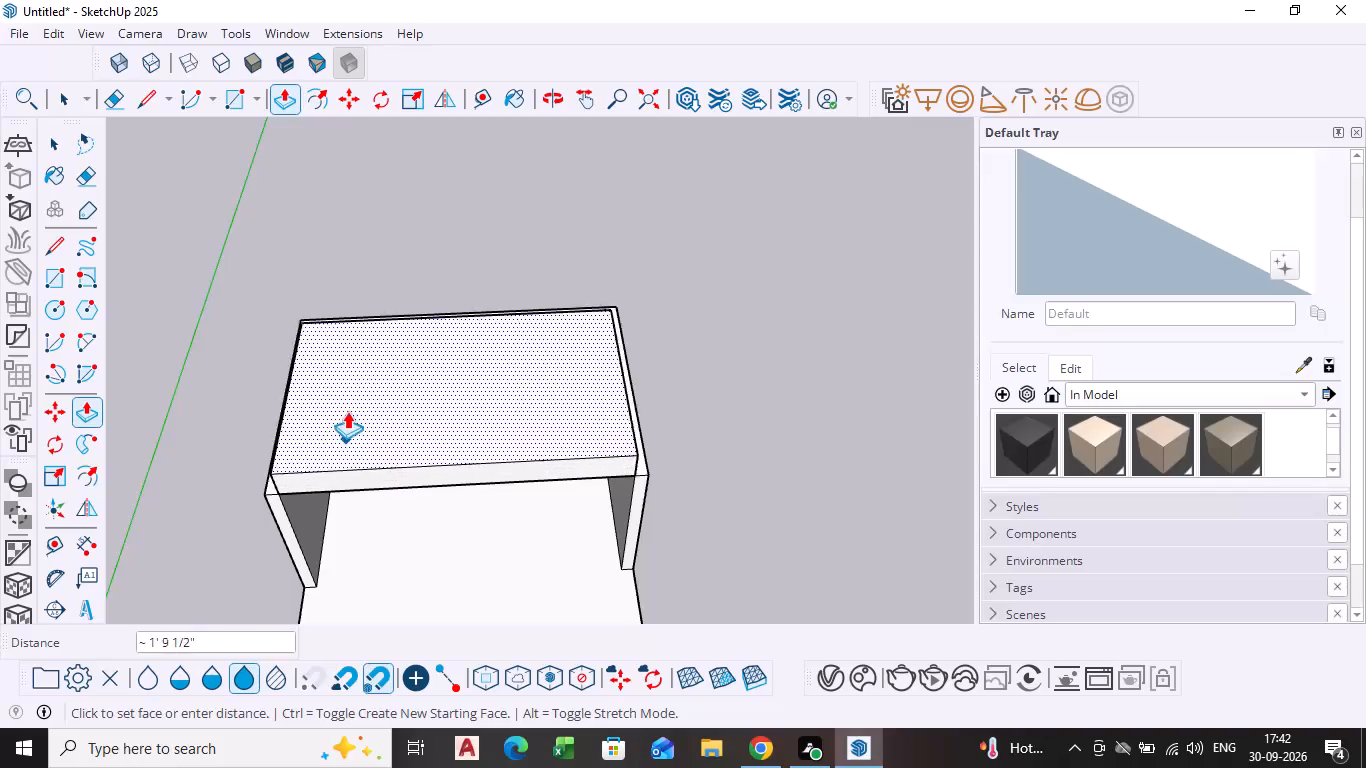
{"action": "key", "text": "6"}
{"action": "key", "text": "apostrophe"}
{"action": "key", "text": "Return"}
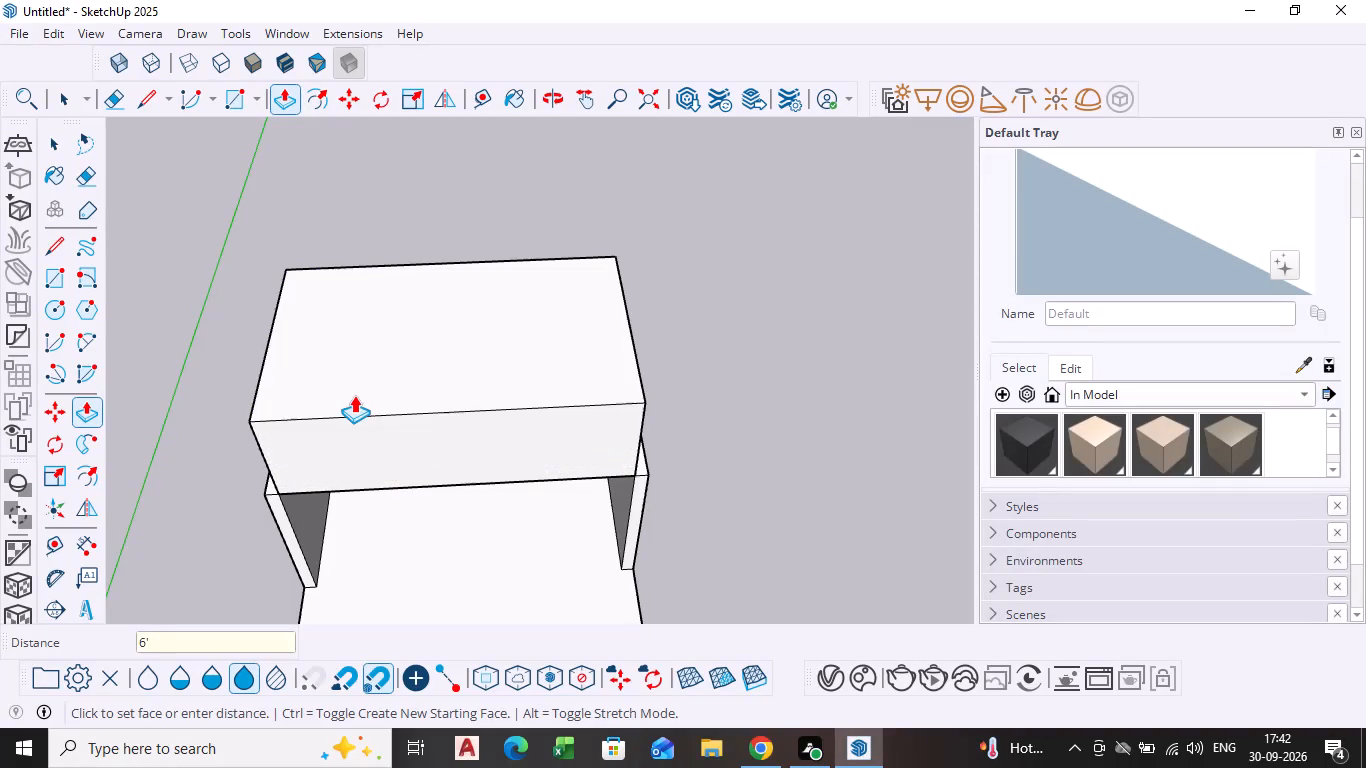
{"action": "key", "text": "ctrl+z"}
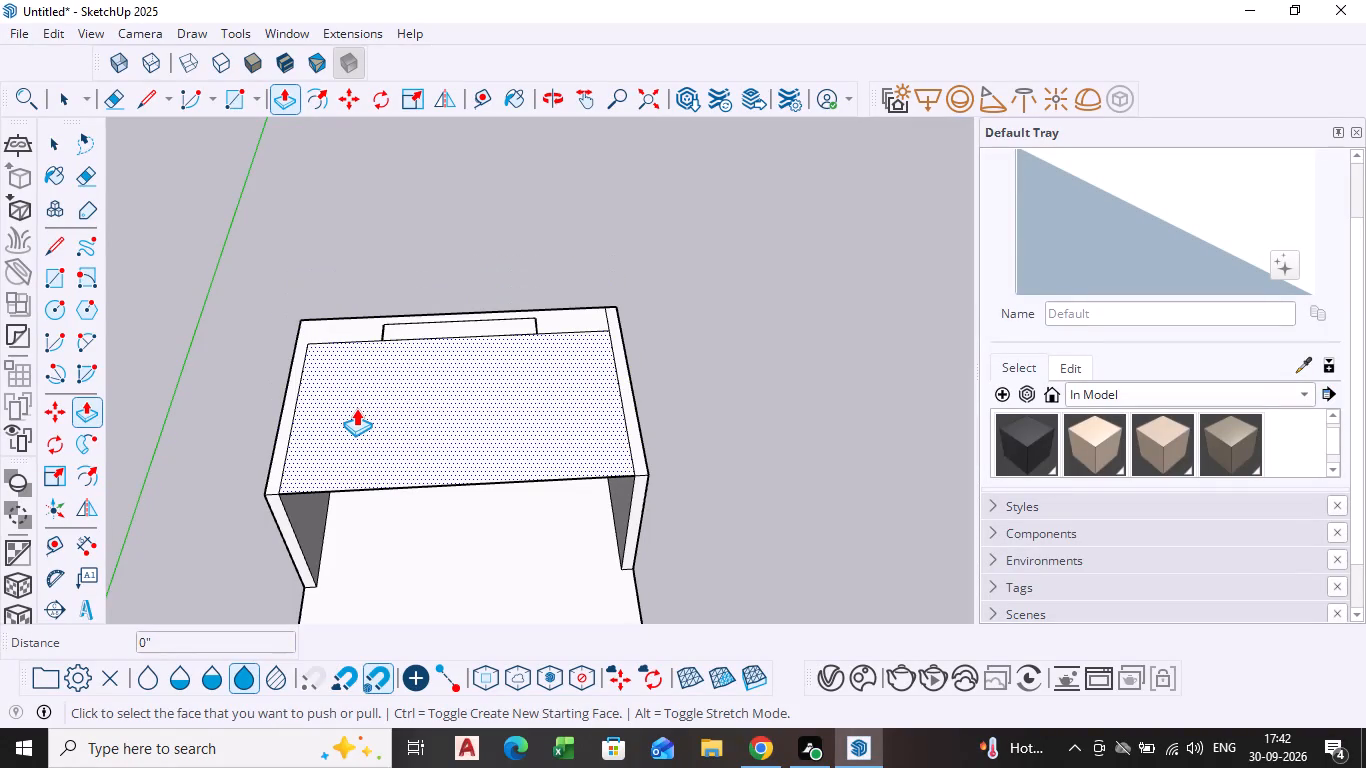
Pull the ceiling face between the walls up by 6" to form a slab.
{"action": "left_click", "coordinate": [356, 408]}
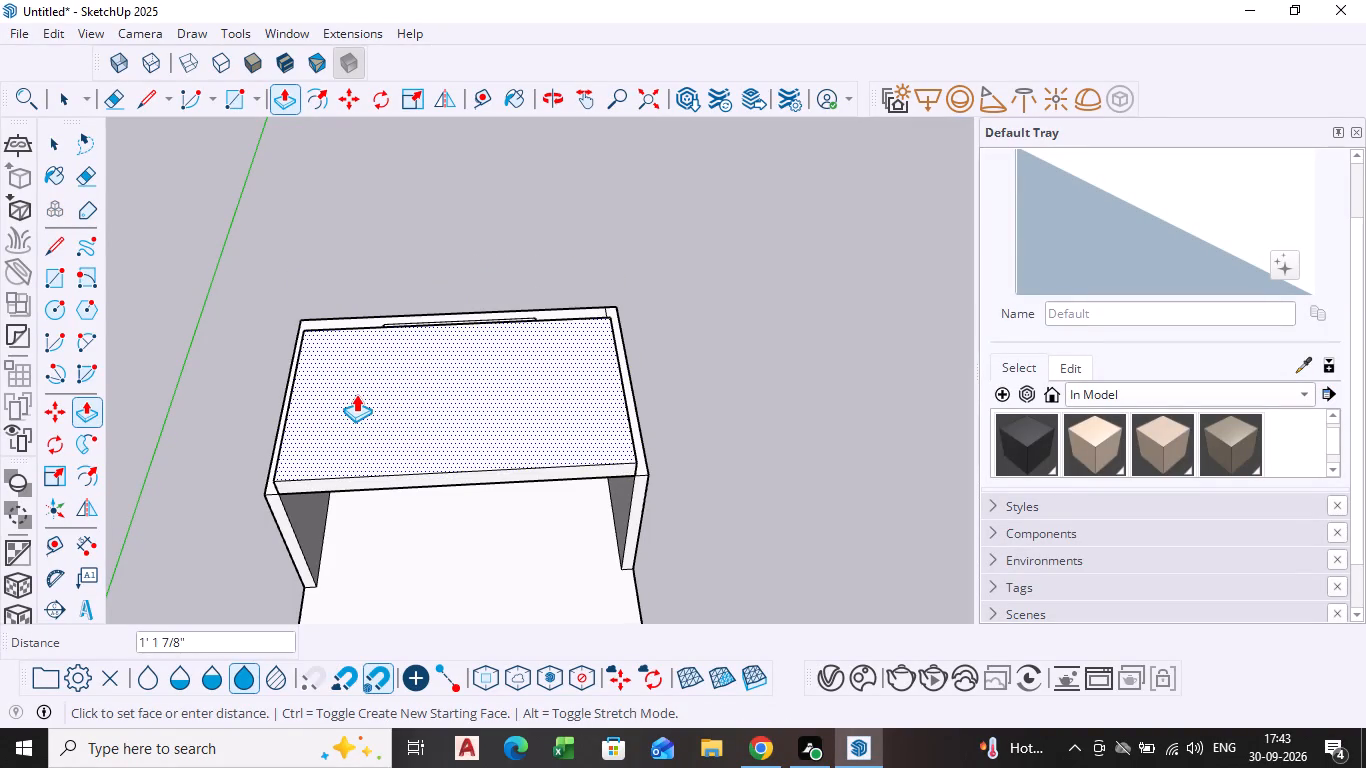
{"action": "key", "text": "6"}
{"action": "key", "text": "Return"}
Raise the joined top face of the back and left walls level with the ceiling slab's upper face.
{"action": "middle_click_drag", "start_coordinate": [356, 390], "coordinate": [499, 324]}
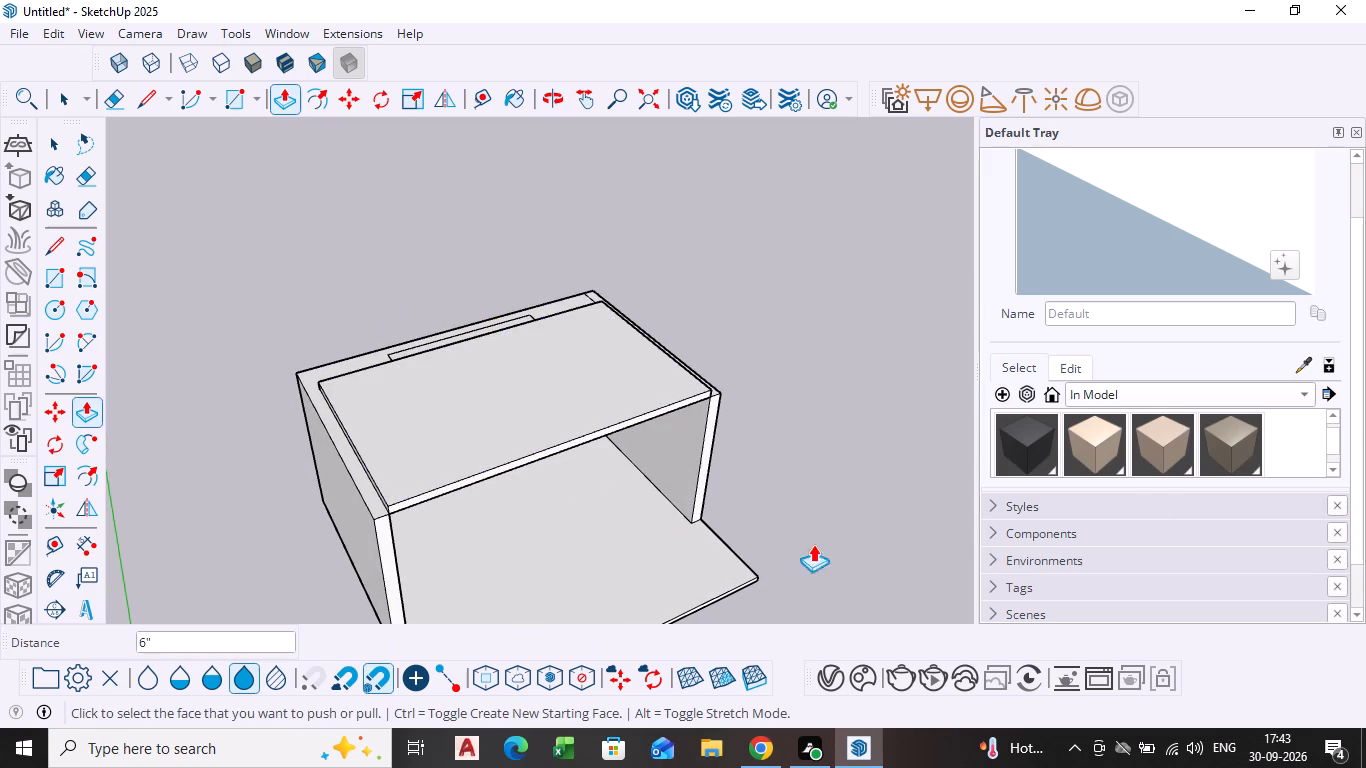
{"action": "scroll", "coordinate": [350, 444], "scroll_direction": "up", "scroll_amount": 4}
{"action": "left_click", "coordinate": [350, 479]}
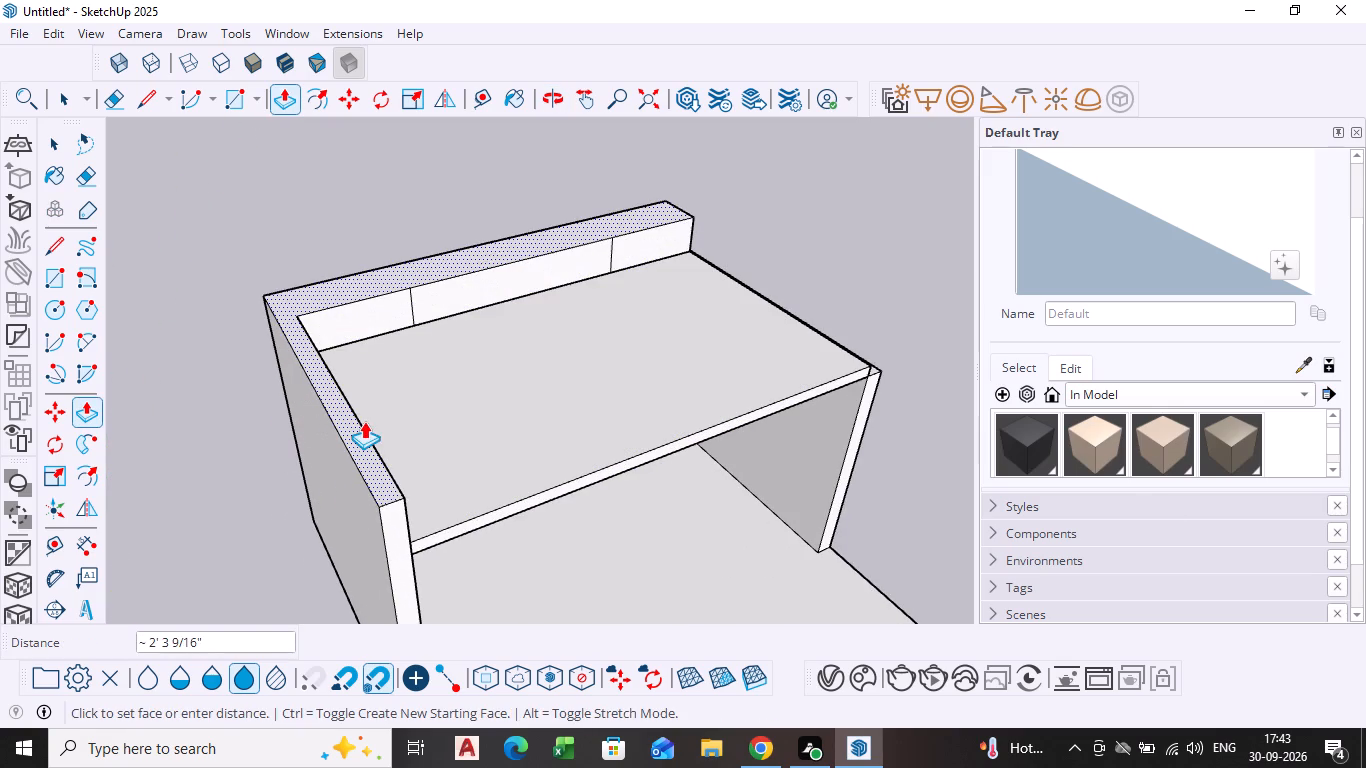
{"action": "left_click", "coordinate": [456, 460]}
{"action": "middle_click_drag", "start_coordinate": [509, 502], "coordinate": [503, 501]}
{"action": "scroll", "coordinate": [504, 502], "scroll_direction": "down", "scroll_amount": 1}
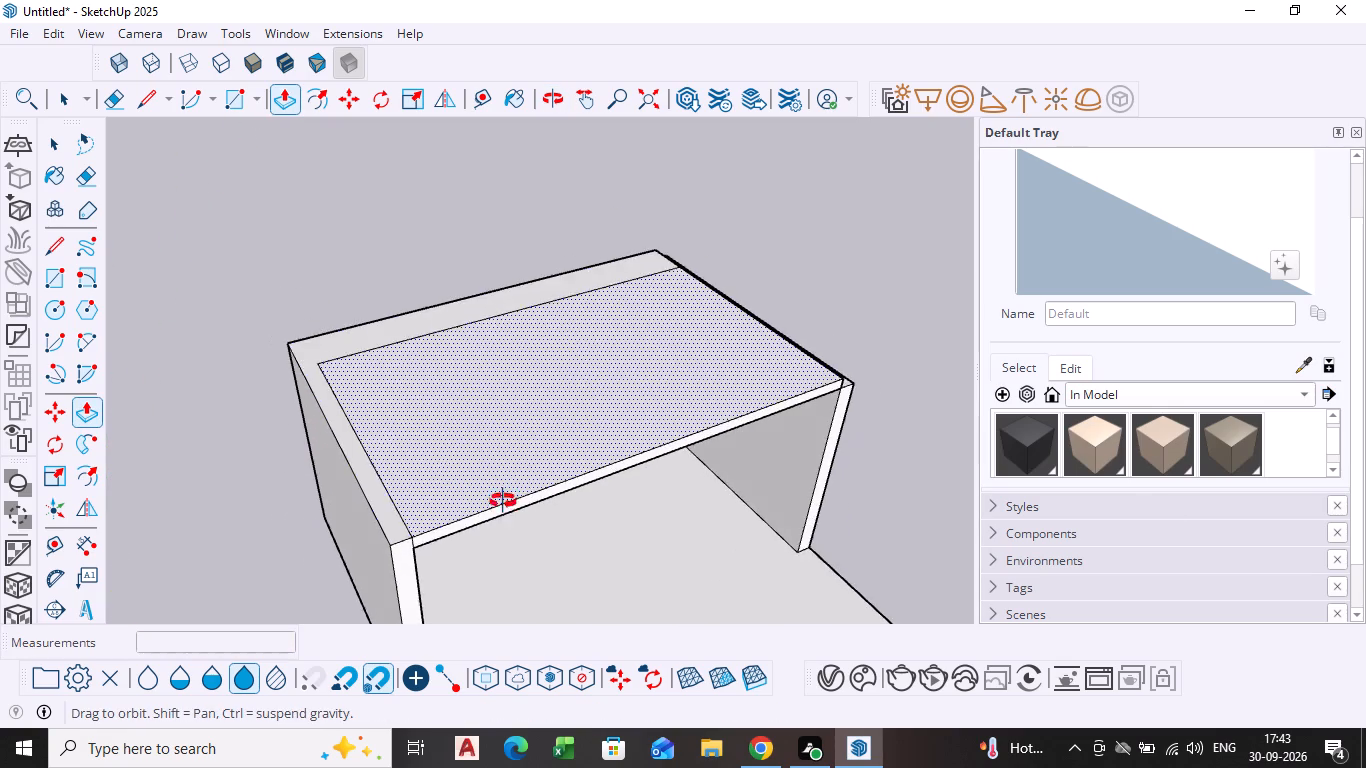
{"action": "middle_click_drag", "start_coordinate": [503, 501], "coordinate": [410, 380]}
{"action": "scroll", "coordinate": [408, 360], "scroll_direction": "up", "scroll_amount": 4}
{"action": "key", "text": "space"}
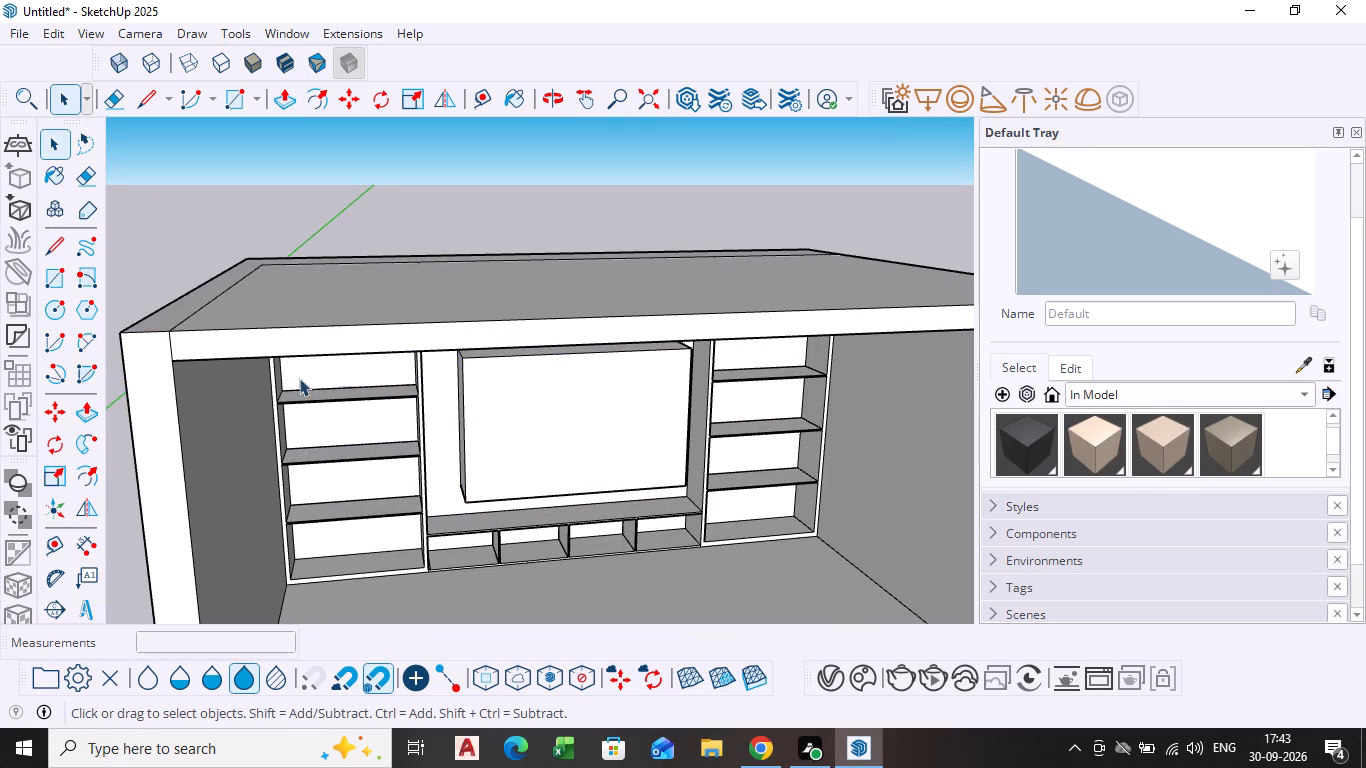
Delete the short vertical seam between the ceiling slab's front face and the left wall's front end.
{"action": "left_click", "coordinate": [169, 349]}
{"action": "key", "text": "Delete"}
Raise the right wall's top face with Push/Pull until it is level with the ceiling slab's upper face.
{"action": "scroll", "coordinate": [462, 413], "scroll_direction": "down", "scroll_amount": 5}
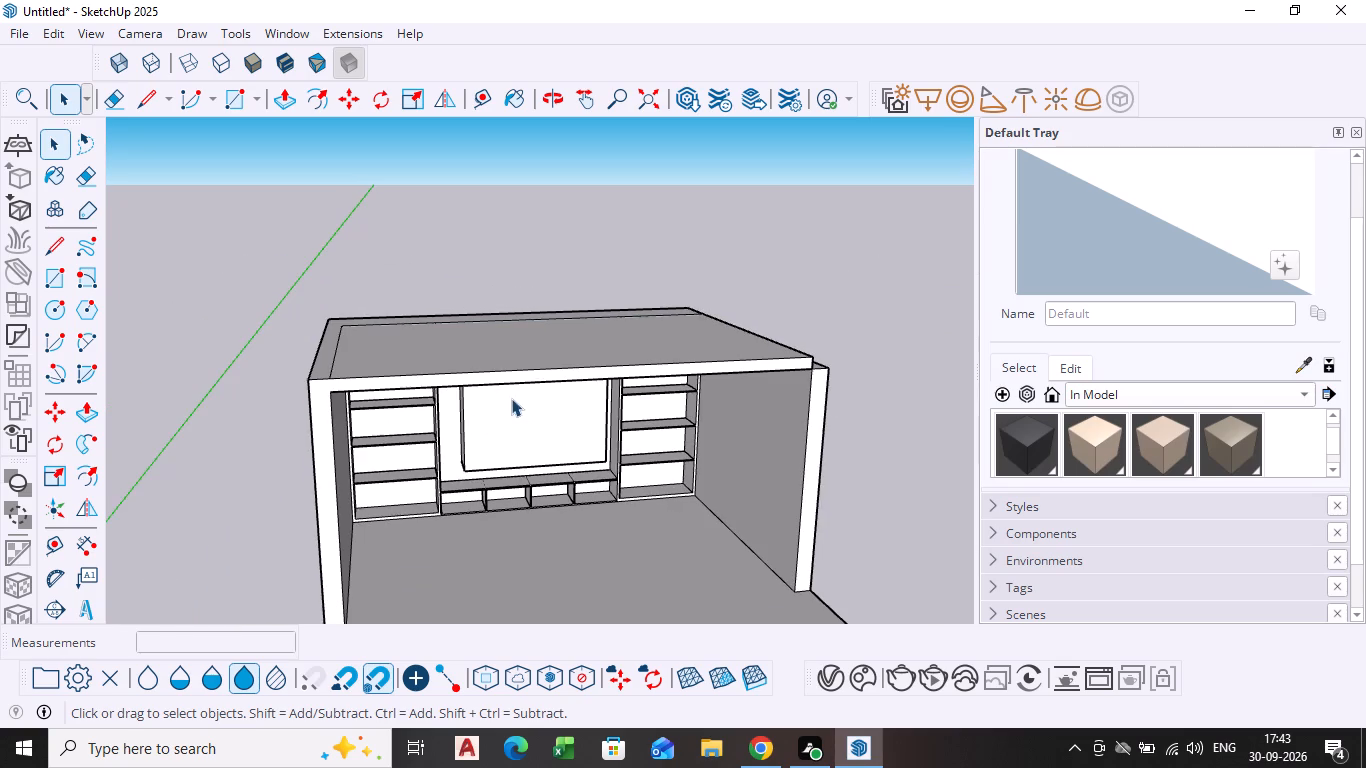
{"action": "middle_click_drag", "start_coordinate": [529, 387], "coordinate": [343, 429]}
{"action": "scroll", "coordinate": [646, 404], "scroll_direction": "up", "scroll_amount": 4}
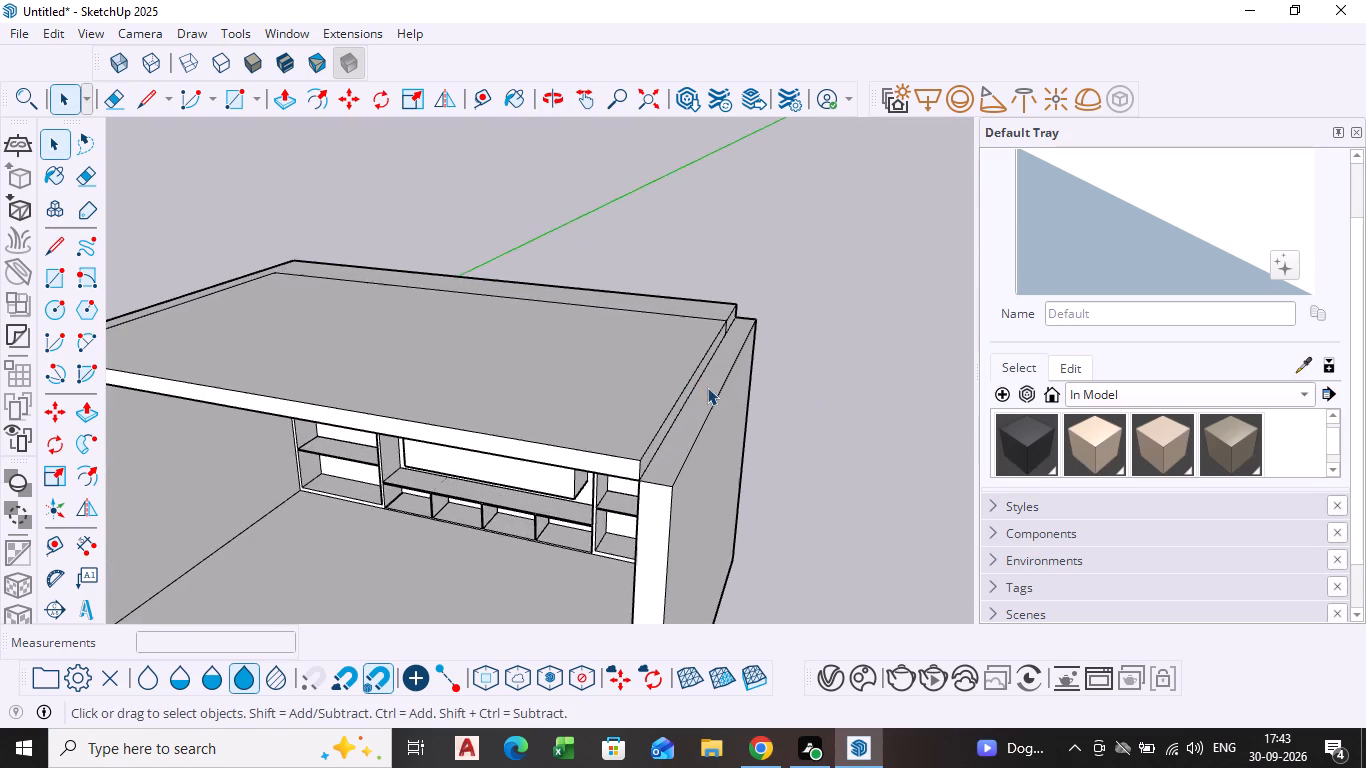
{"action": "middle_click_drag", "start_coordinate": [707, 388], "coordinate": [607, 446]}
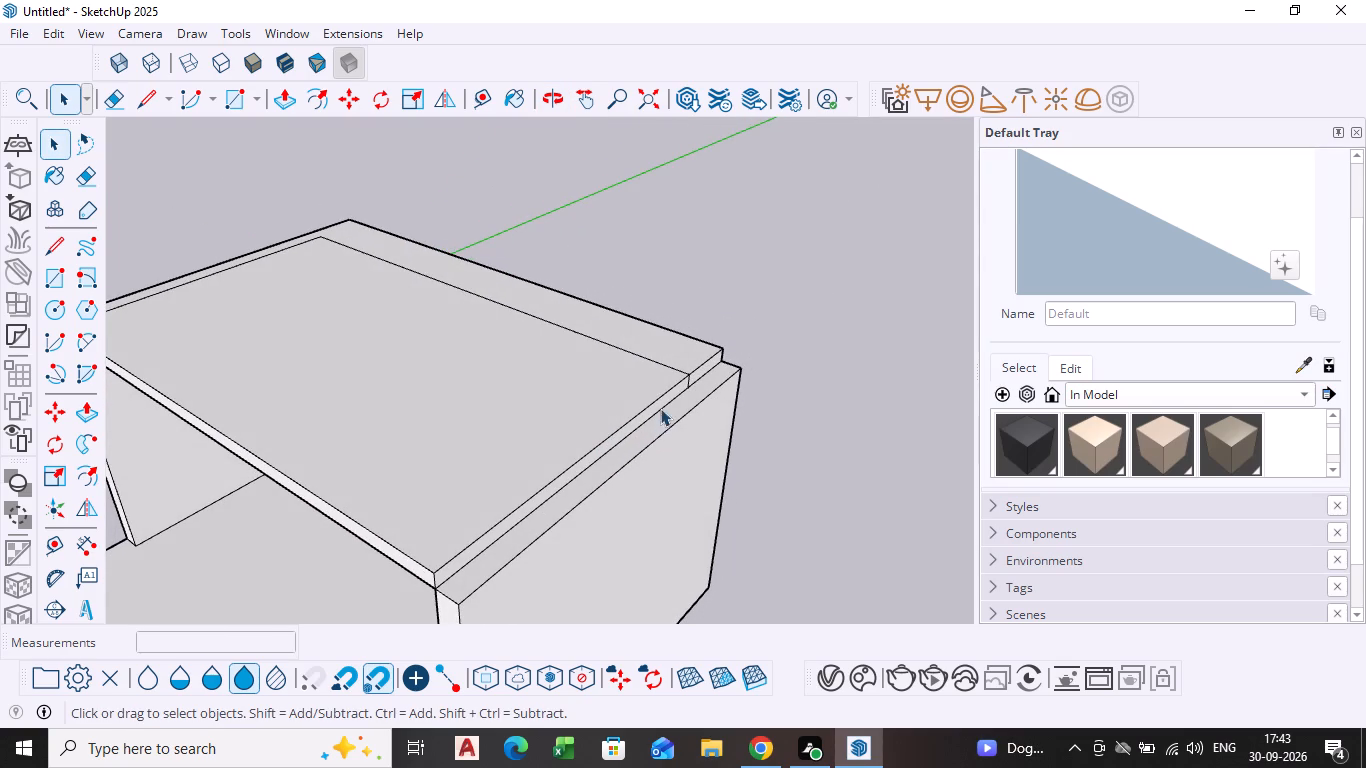
{"action": "scroll", "coordinate": [652, 395], "scroll_direction": "up", "scroll_amount": 2}
{"action": "left_click", "coordinate": [628, 464]}
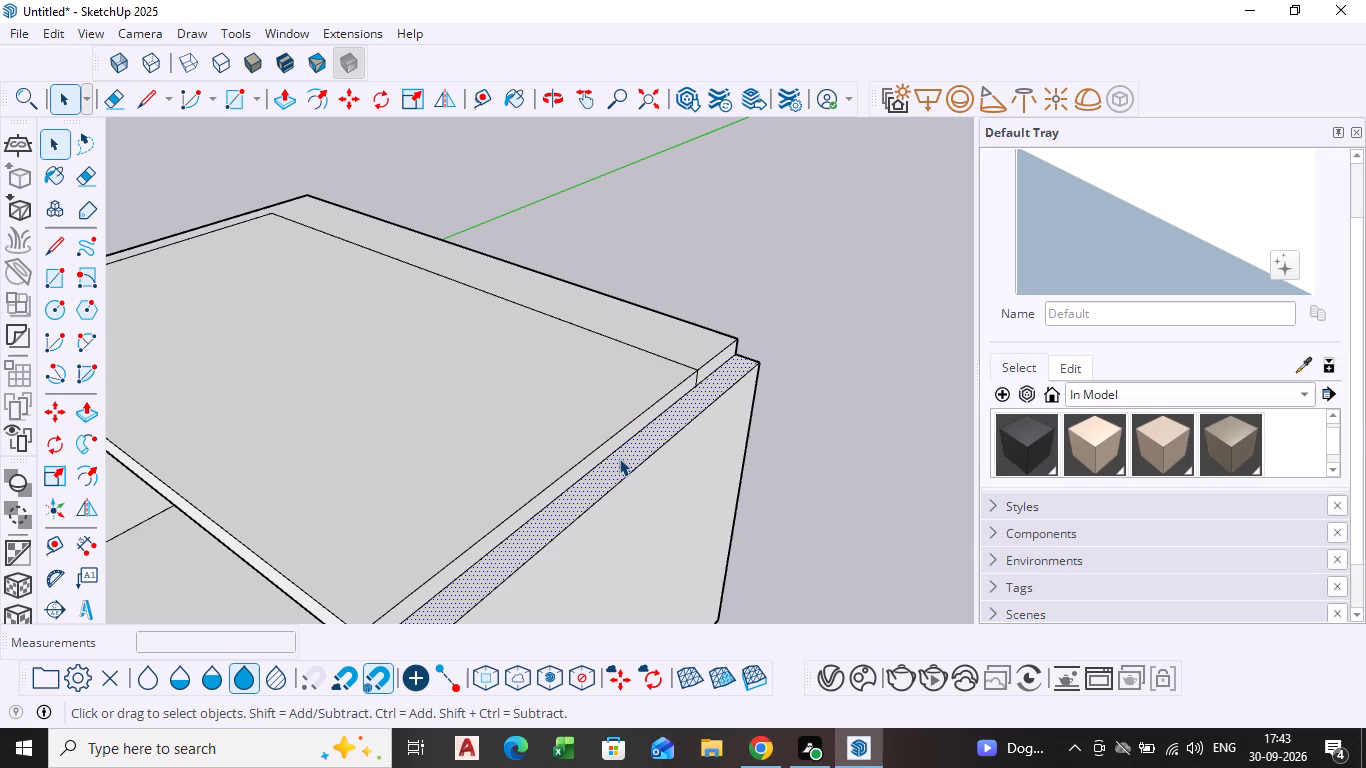
{"action": "key", "text": "p"}
{"action": "left_click", "coordinate": [619, 451]}
{"action": "left_click_drag", "start_coordinate": [598, 469], "coordinate": [599, 467]}
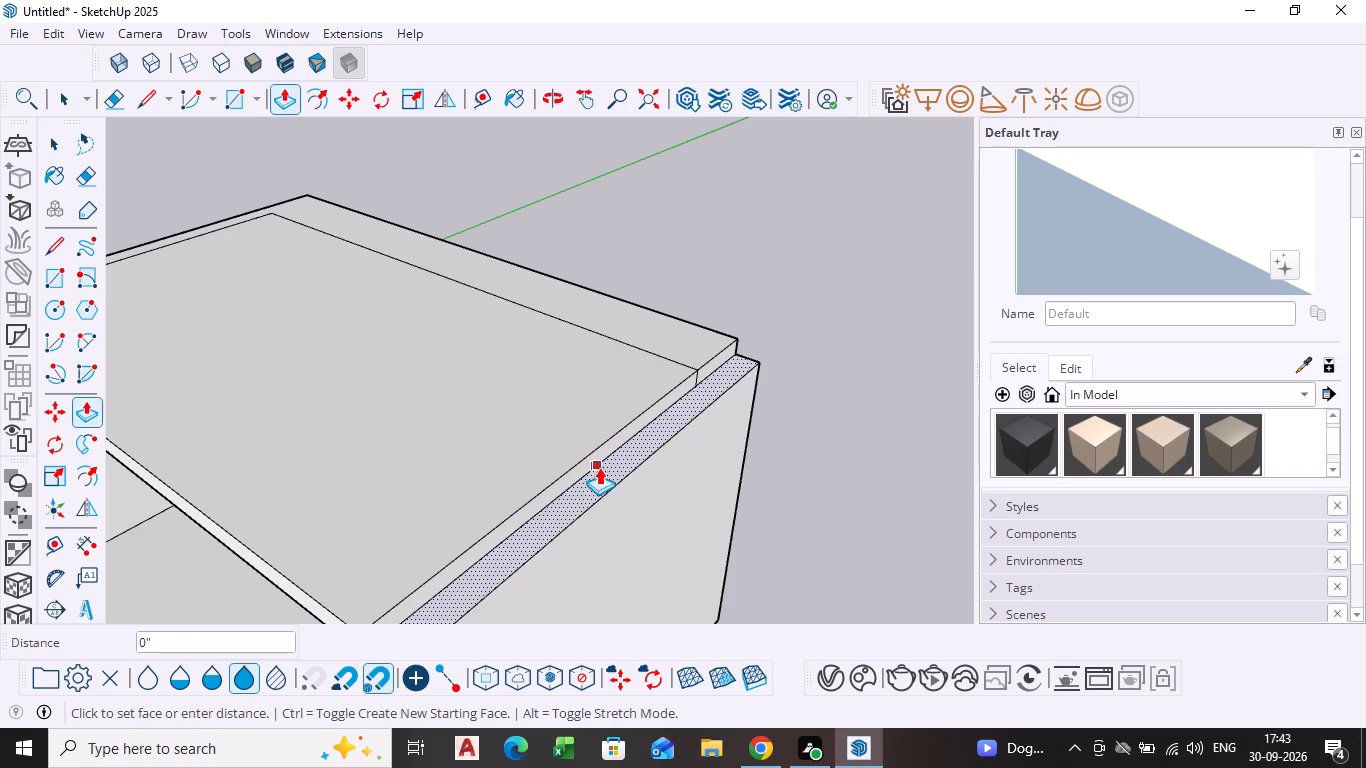
{"action": "left_click_drag", "start_coordinate": [599, 467], "coordinate": [589, 447]}
{"action": "left_click", "coordinate": [583, 441]}
{"action": "key", "text": "space"}
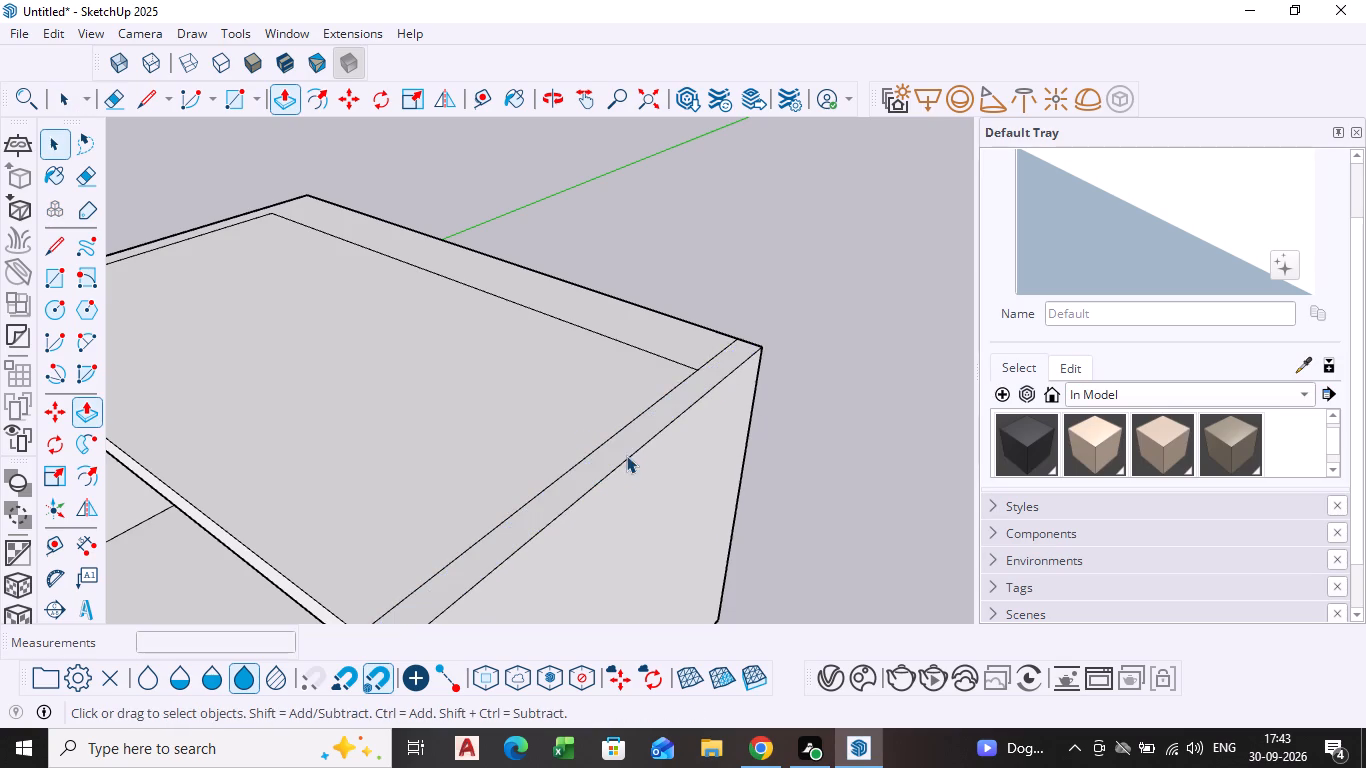
Examine the room's interior, shelving and ceiling from the front, below and above.
{"action": "scroll", "coordinate": [549, 493], "scroll_direction": "down", "scroll_amount": 2}
{"action": "middle_click_drag", "start_coordinate": [546, 491], "coordinate": [730, 351]}
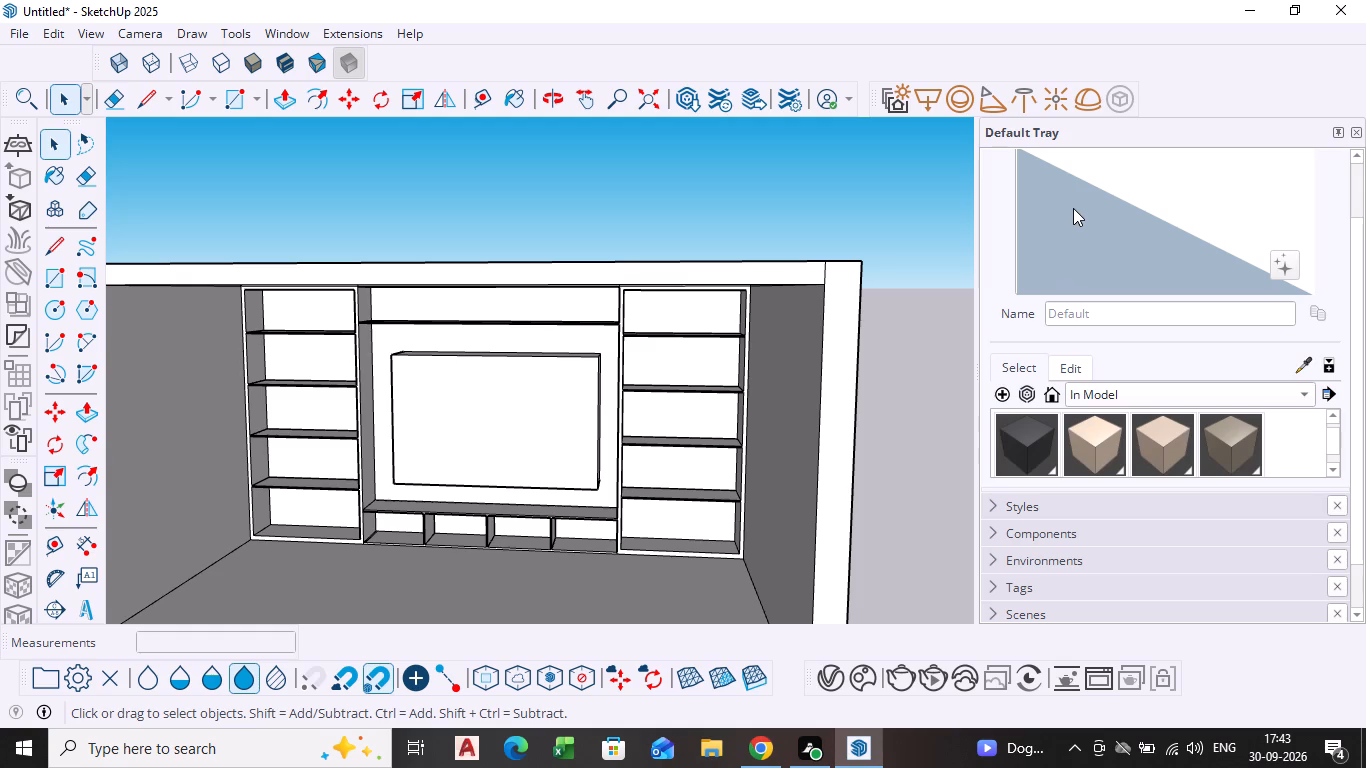
{"action": "scroll", "coordinate": [604, 383], "scroll_direction": "down", "scroll_amount": 4}
{"action": "middle_click_drag", "start_coordinate": [542, 414], "coordinate": [606, 378]}
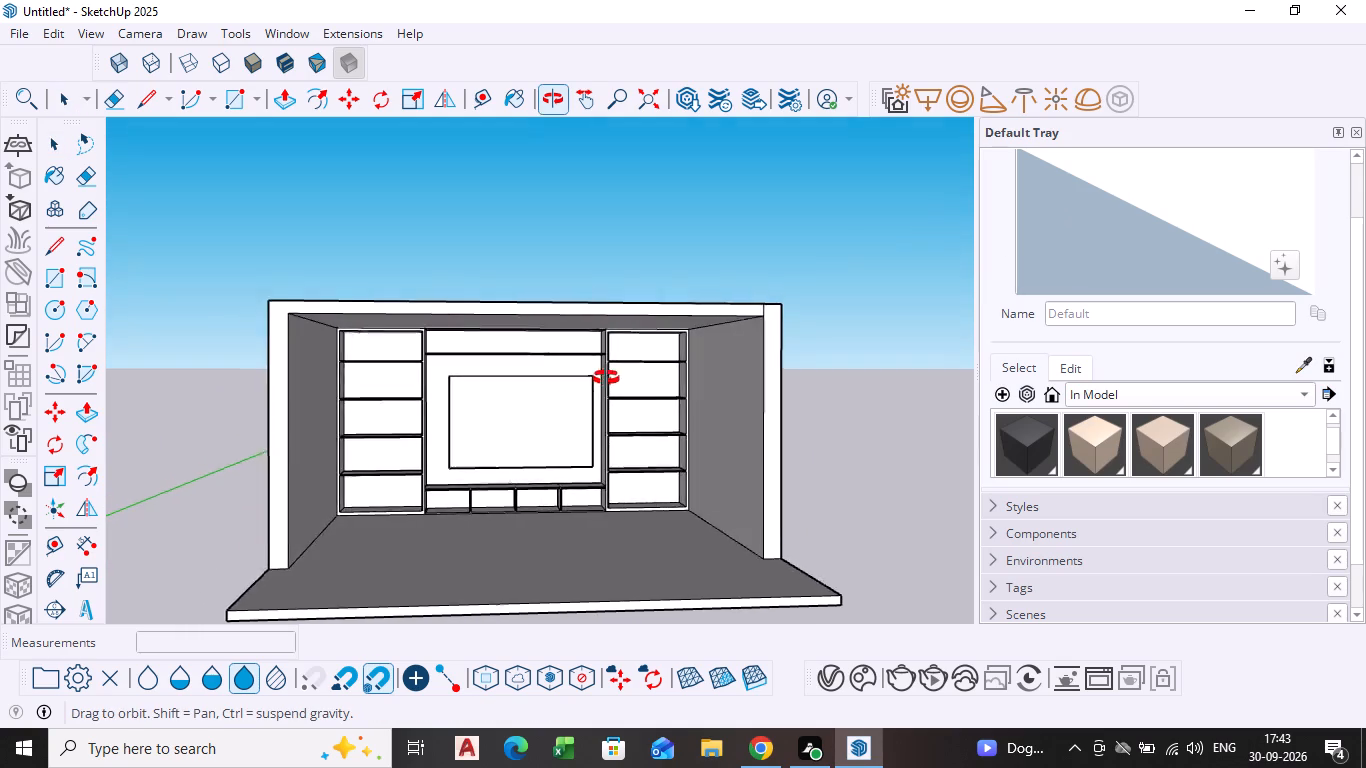
{"action": "middle_click_drag", "start_coordinate": [606, 378], "coordinate": [596, 397]}
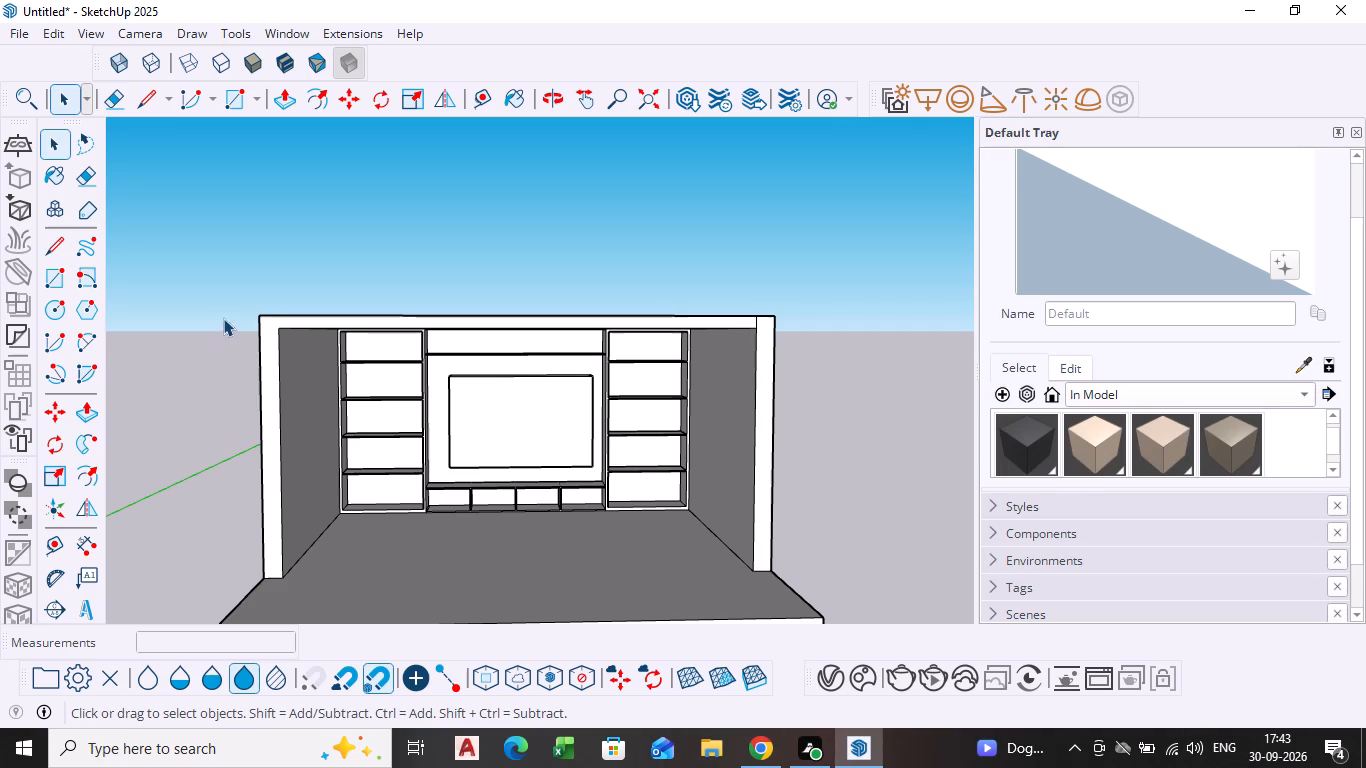
{"action": "middle_click_drag", "start_coordinate": [386, 428], "coordinate": [383, 350]}
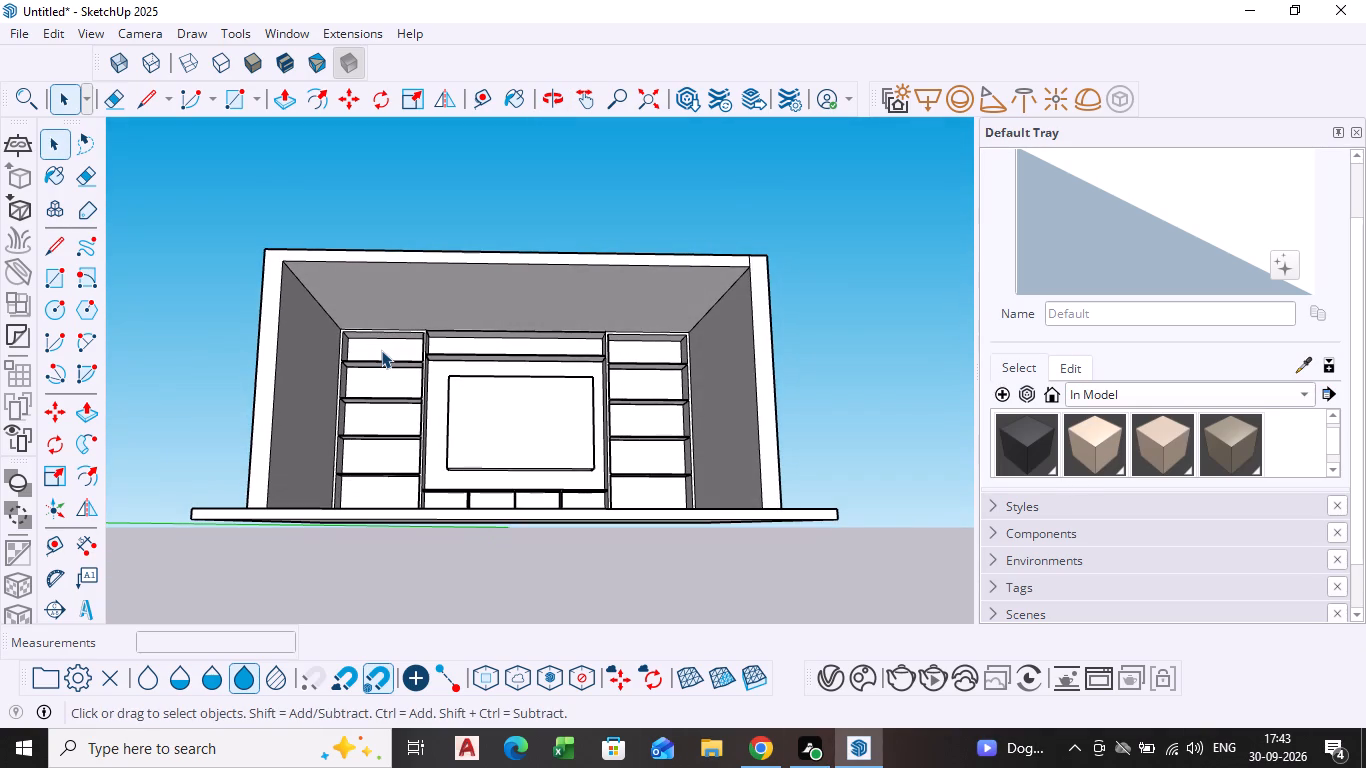
{"action": "middle_click_drag", "start_coordinate": [386, 339], "coordinate": [359, 510]}
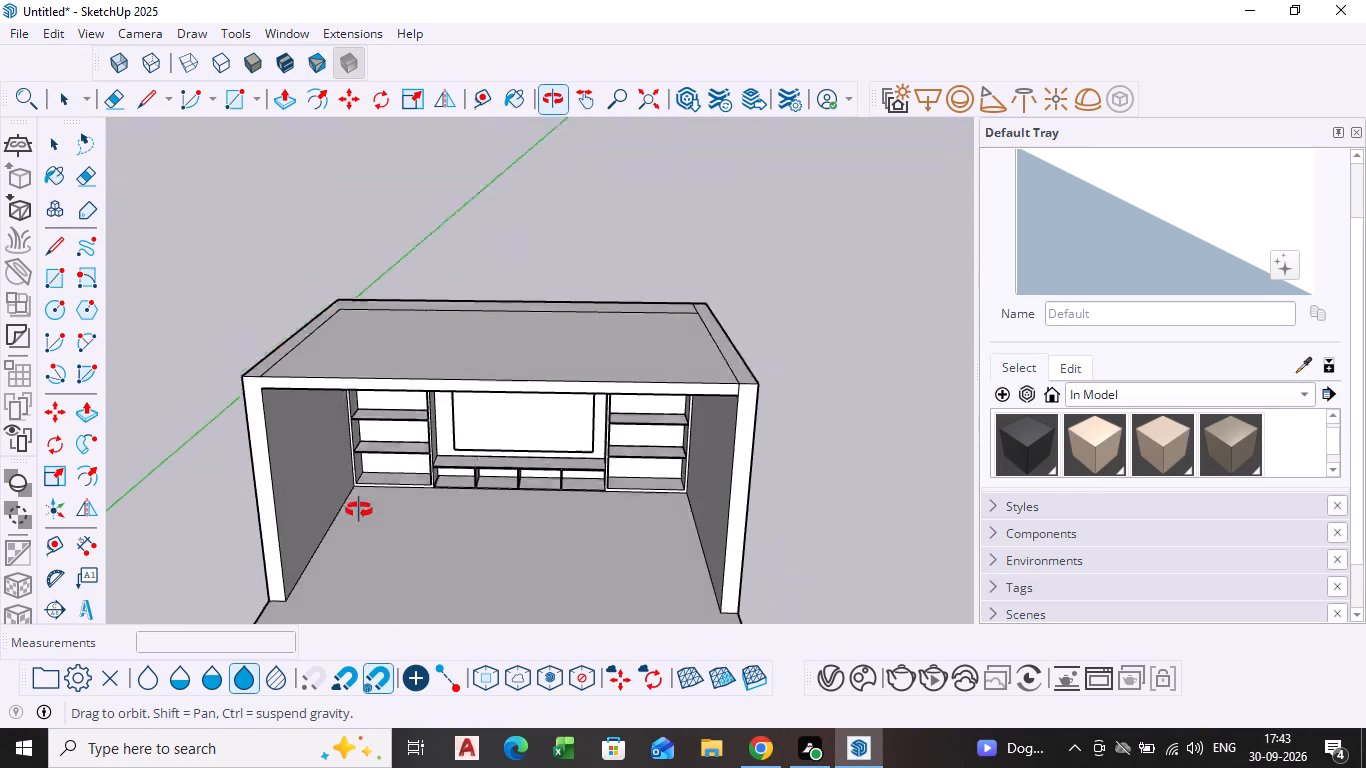
{"action": "middle_click_drag", "start_coordinate": [359, 510], "coordinate": [358, 536]}
Delete the seam line between the left wall's top and the ceiling slab on the upper face.
{"action": "left_click", "coordinate": [388, 352]}
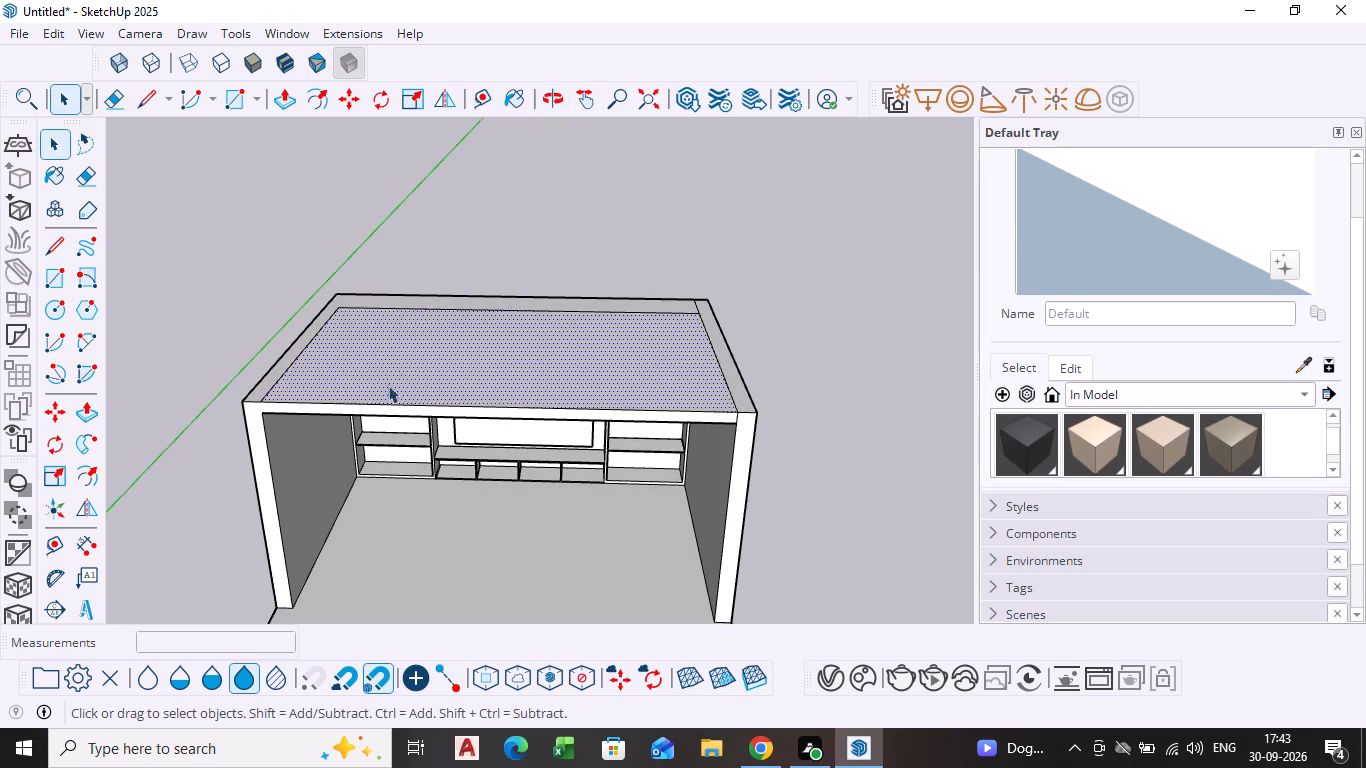
{"action": "middle_click_drag", "start_coordinate": [388, 398], "coordinate": [388, 525]}
{"action": "scroll", "coordinate": [388, 432], "scroll_direction": "down", "scroll_amount": 1}
{"action": "scroll", "coordinate": [388, 490], "scroll_direction": "up", "scroll_amount": 1}
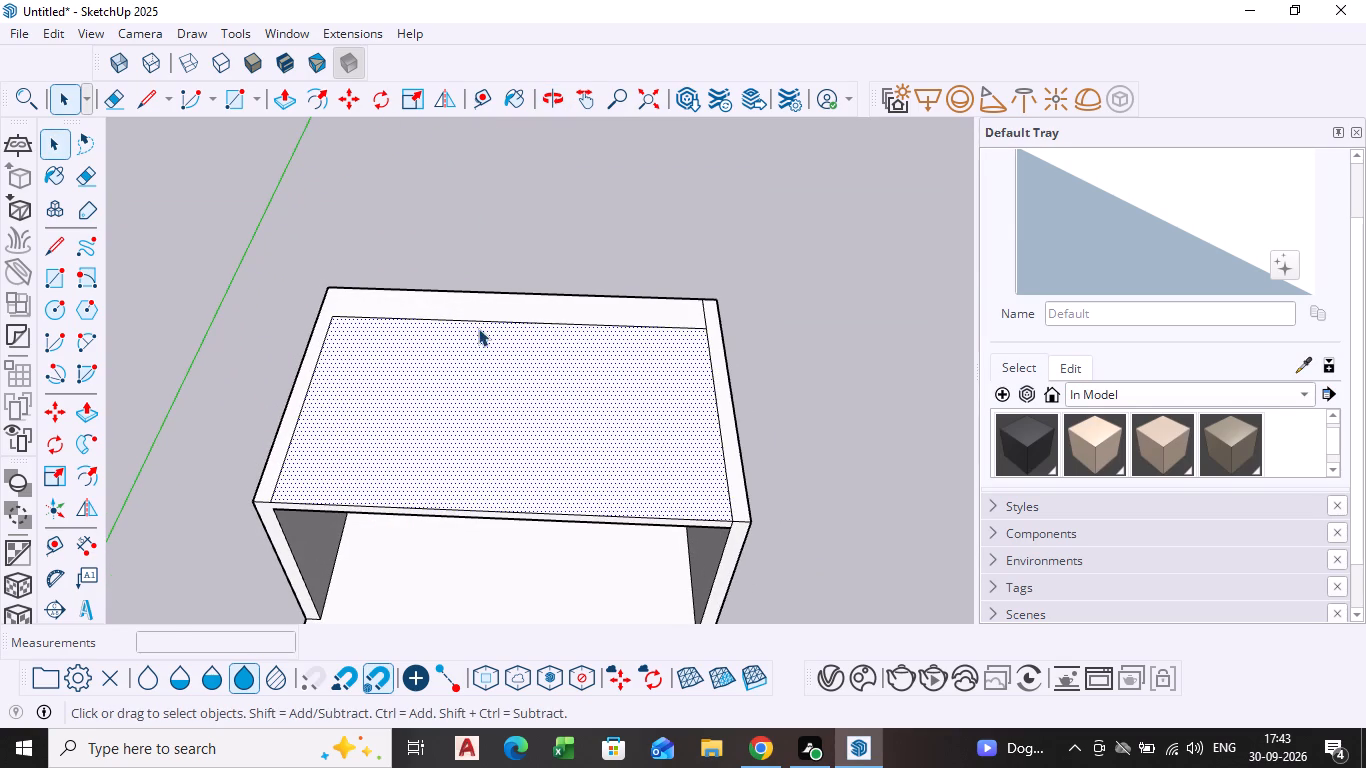
{"action": "left_click", "coordinate": [478, 318]}
{"action": "left_click", "coordinate": [475, 318]}
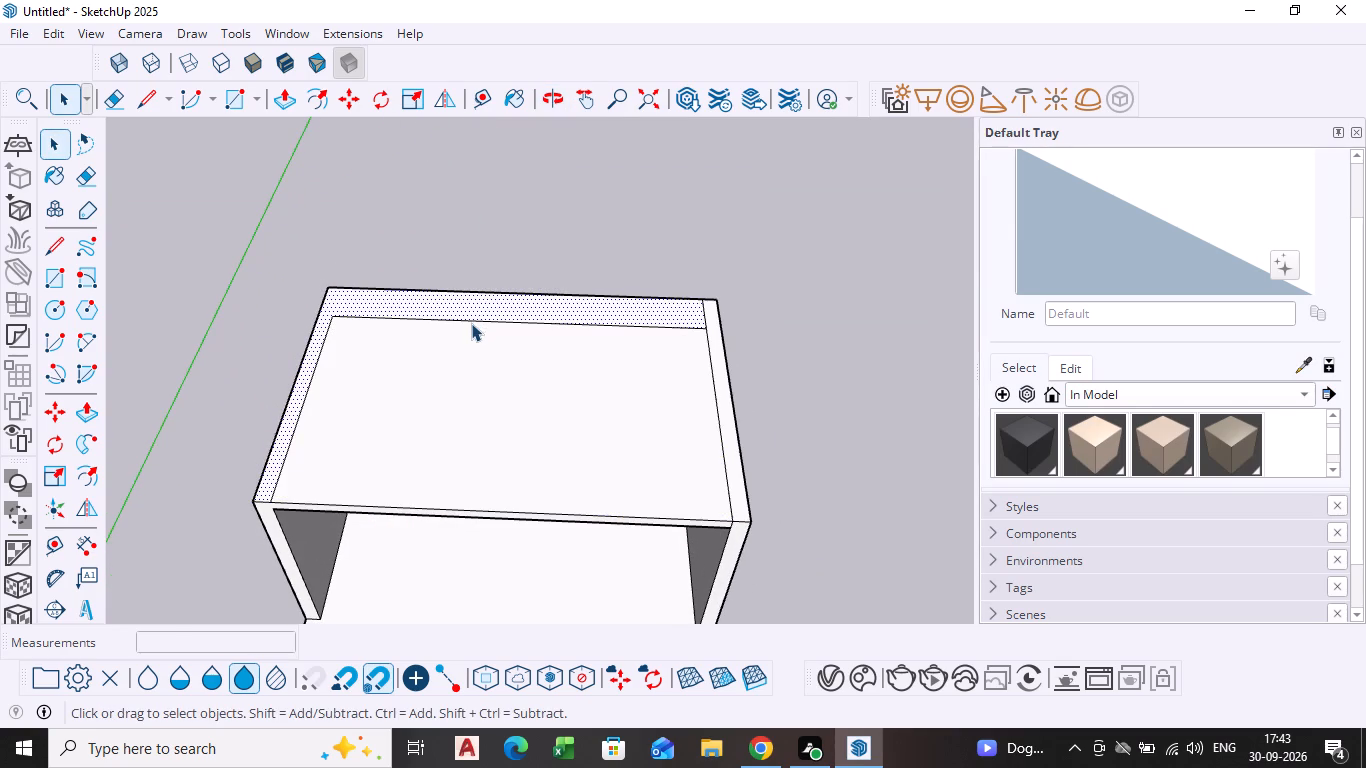
{"action": "double_click", "coordinate": [471, 318]}
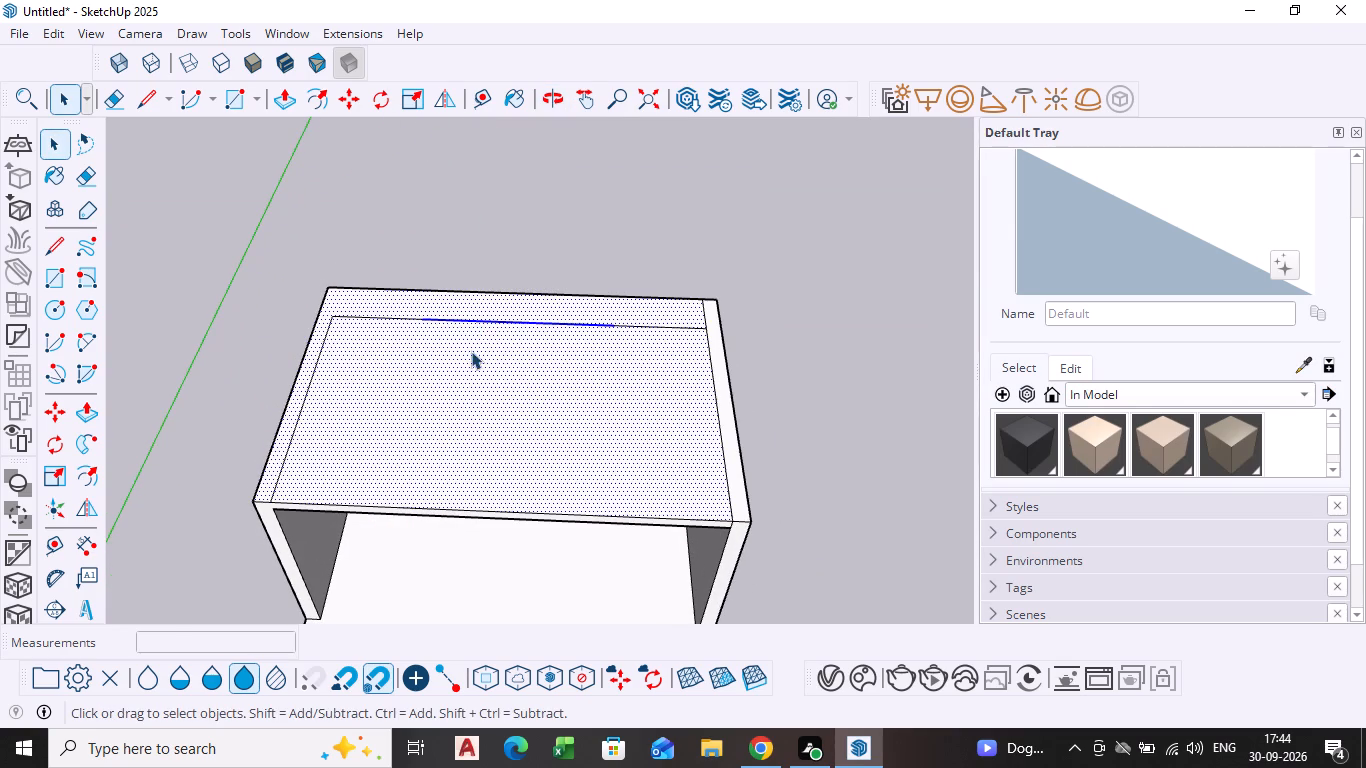
{"action": "left_click", "coordinate": [284, 451]}
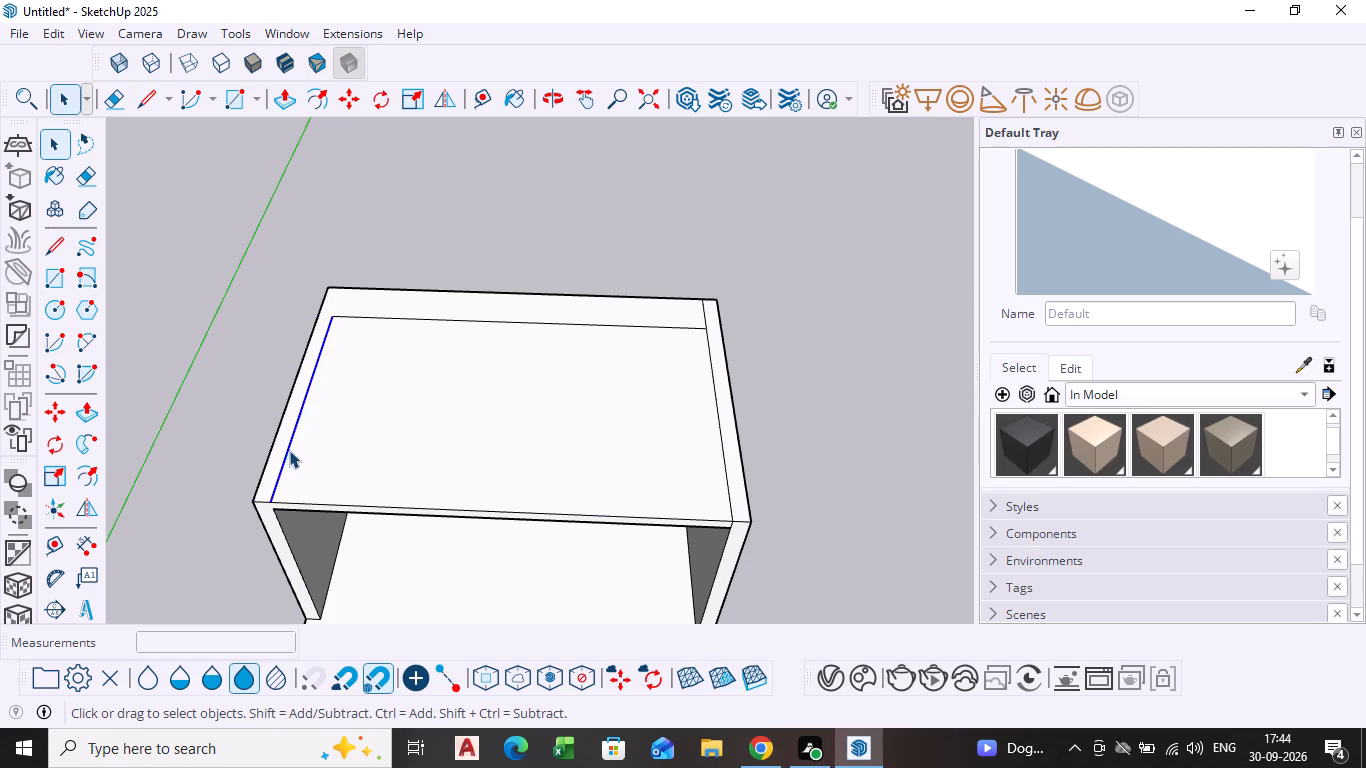
{"action": "key", "text": "Delete"}
Delete the middle segment of the seam line between the back wall's top and the ceiling slab.
{"action": "middle_click_drag", "start_coordinate": [312, 474], "coordinate": [328, 317]}
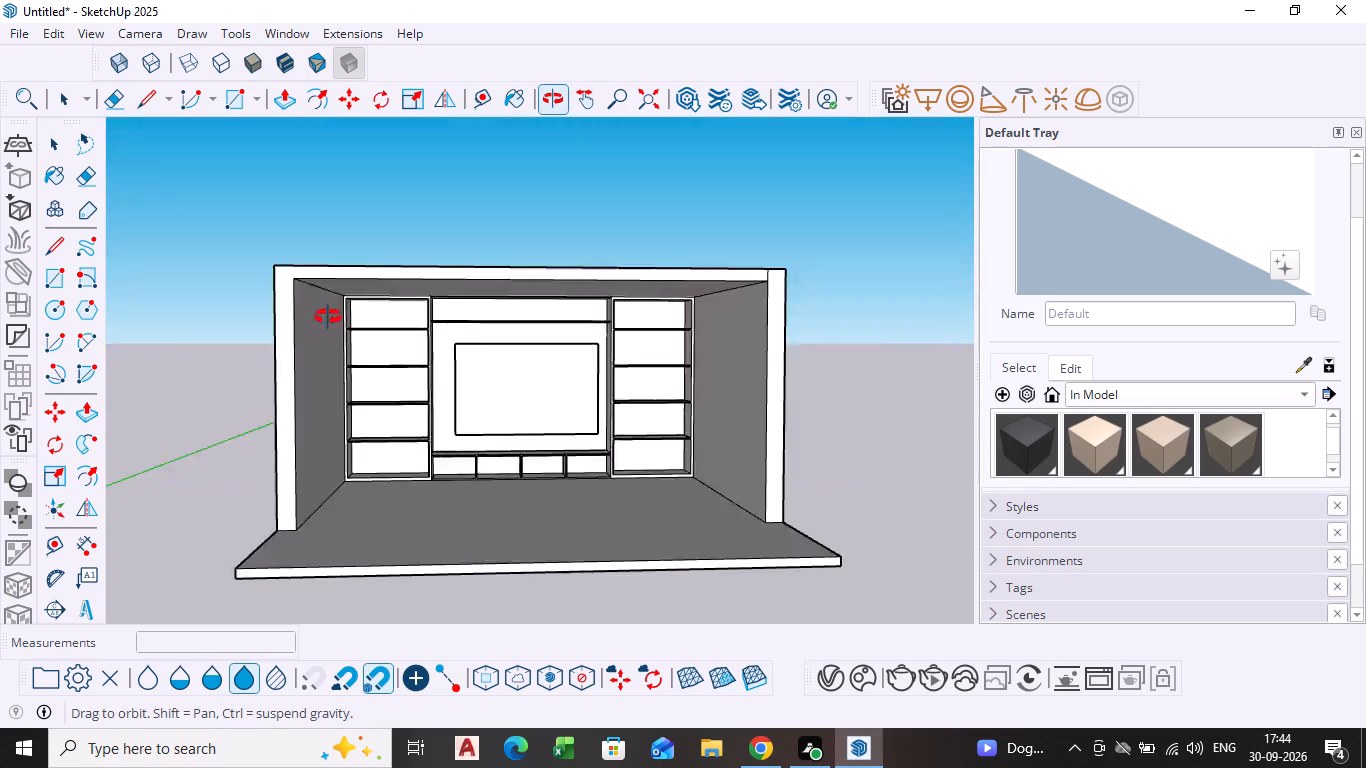
{"action": "middle_click_drag", "start_coordinate": [328, 317], "coordinate": [306, 486]}
{"action": "scroll", "coordinate": [305, 430], "scroll_direction": "down", "scroll_amount": 1}
{"action": "scroll", "coordinate": [460, 299], "scroll_direction": "up", "scroll_amount": 4}
{"action": "left_click_drag", "start_coordinate": [457, 336], "coordinate": [450, 347]}
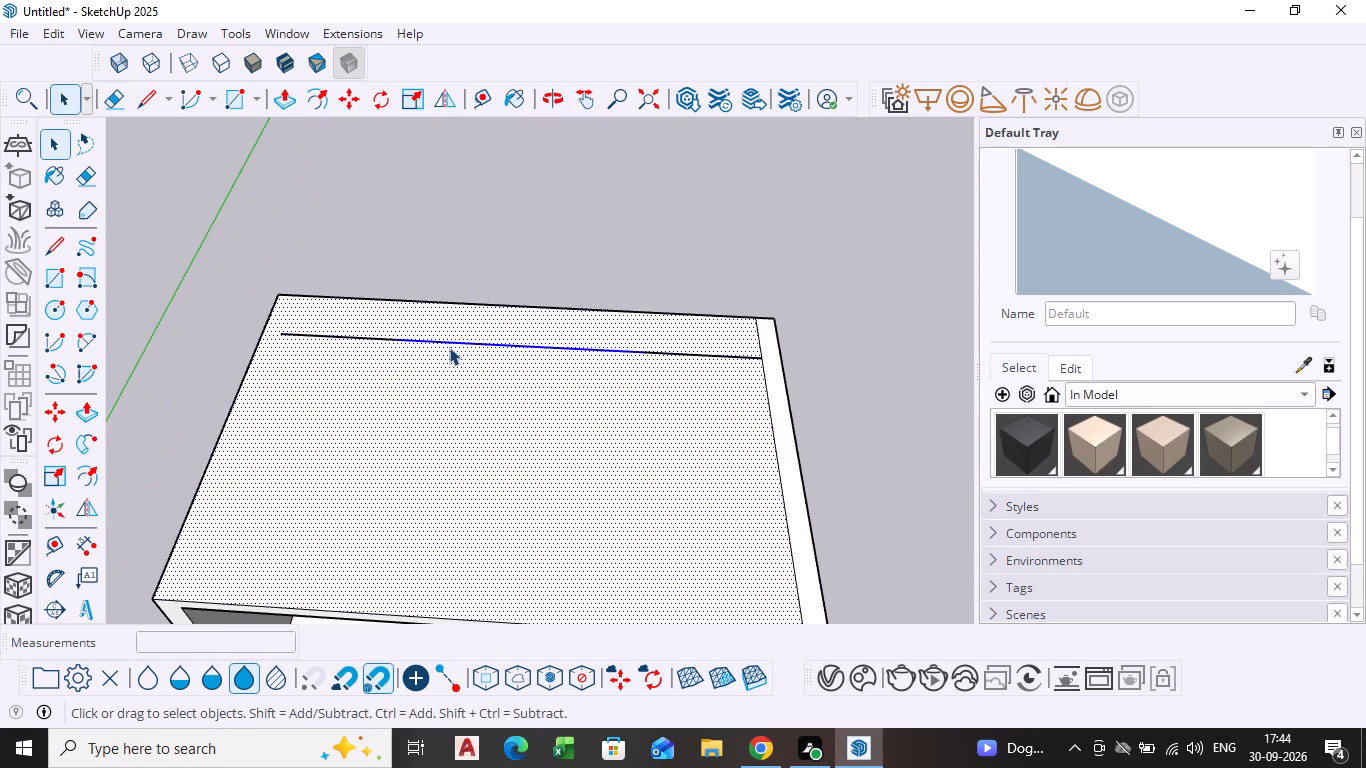
{"action": "left_click", "coordinate": [449, 342]}
{"action": "key", "text": "Delete"}
Examine the underside of the ceiling where it meets the top of the shelving and central unit.
{"action": "middle_click_drag", "start_coordinate": [419, 465], "coordinate": [414, 461]}
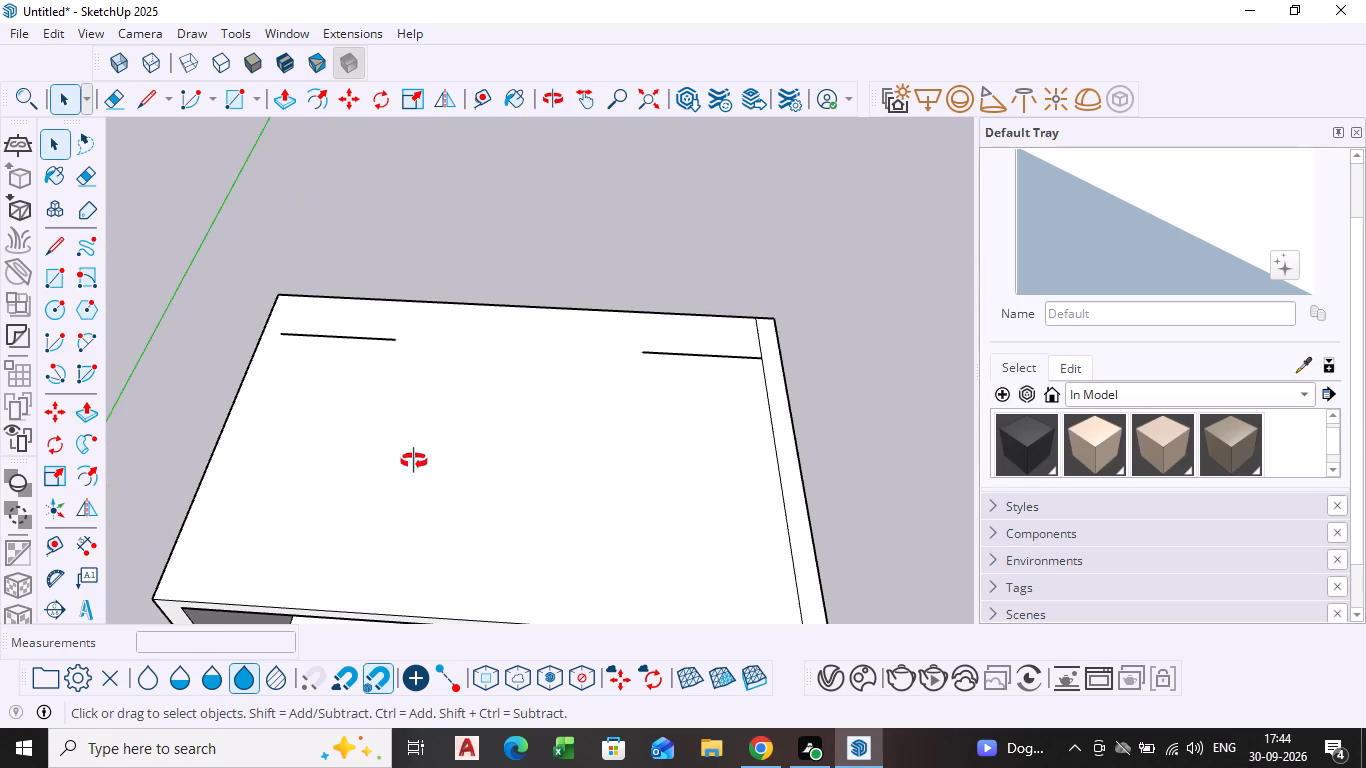
{"action": "middle_click_drag", "start_coordinate": [414, 461], "coordinate": [428, 168]}
{"action": "scroll", "coordinate": [405, 445], "scroll_direction": "down", "scroll_amount": 1}
{"action": "scroll", "coordinate": [424, 288], "scroll_direction": "up", "scroll_amount": 5}
{"action": "middle_click_drag", "start_coordinate": [443, 320], "coordinate": [460, 281]}
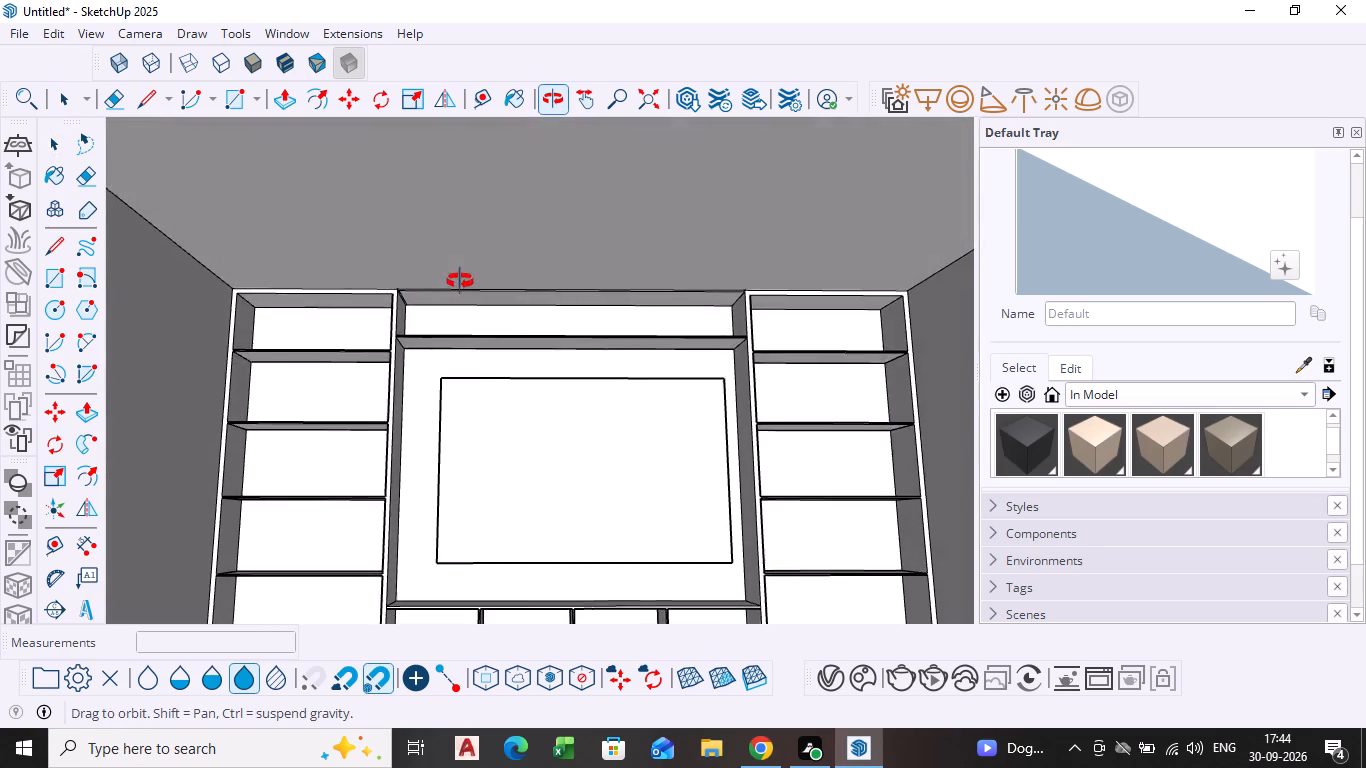
{"action": "middle_click_drag", "start_coordinate": [460, 281], "coordinate": [486, 240]}
{"action": "scroll", "coordinate": [464, 299], "scroll_direction": "up", "scroll_amount": 9}
{"action": "middle_click_drag", "start_coordinate": [467, 308], "coordinate": [459, 374]}
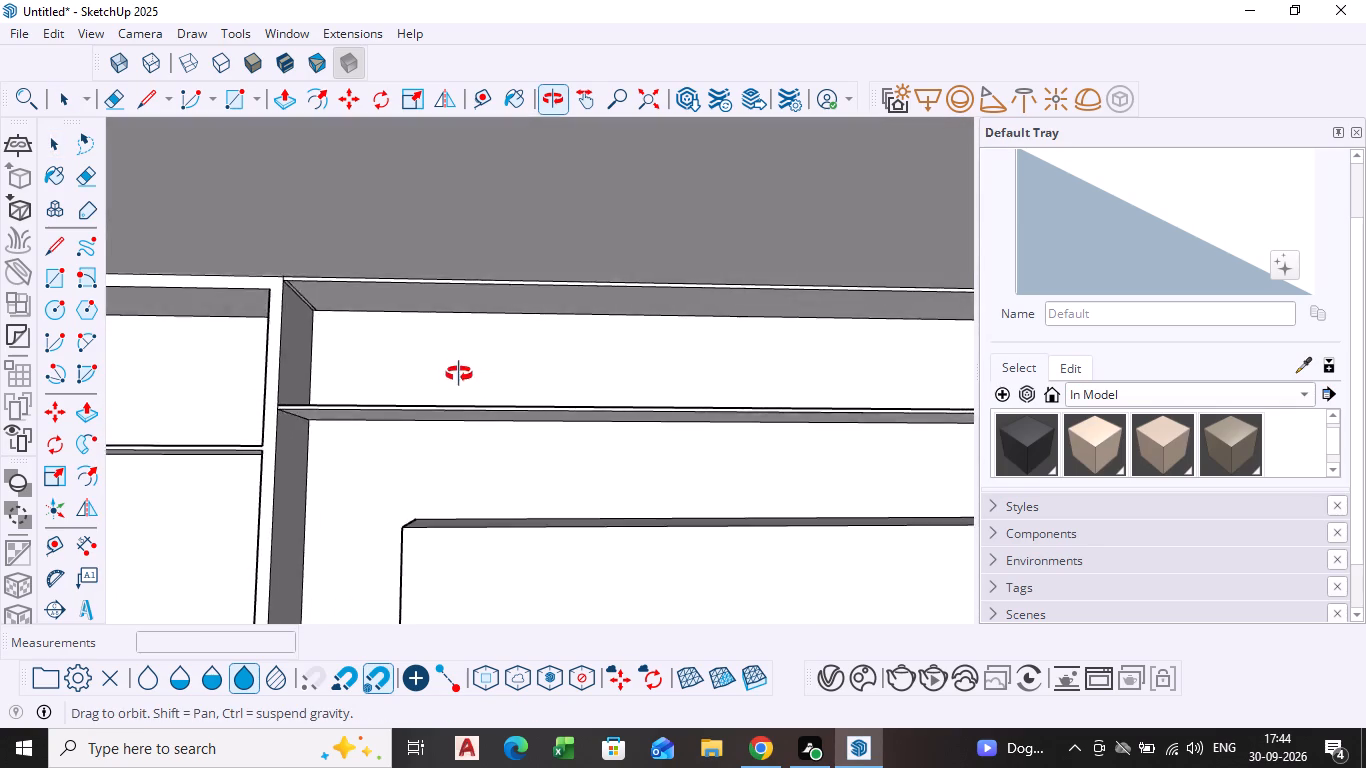
{"action": "middle_click_drag", "start_coordinate": [459, 374], "coordinate": [457, 408]}
{"action": "scroll", "coordinate": [453, 427], "scroll_direction": "up", "scroll_amount": 1}
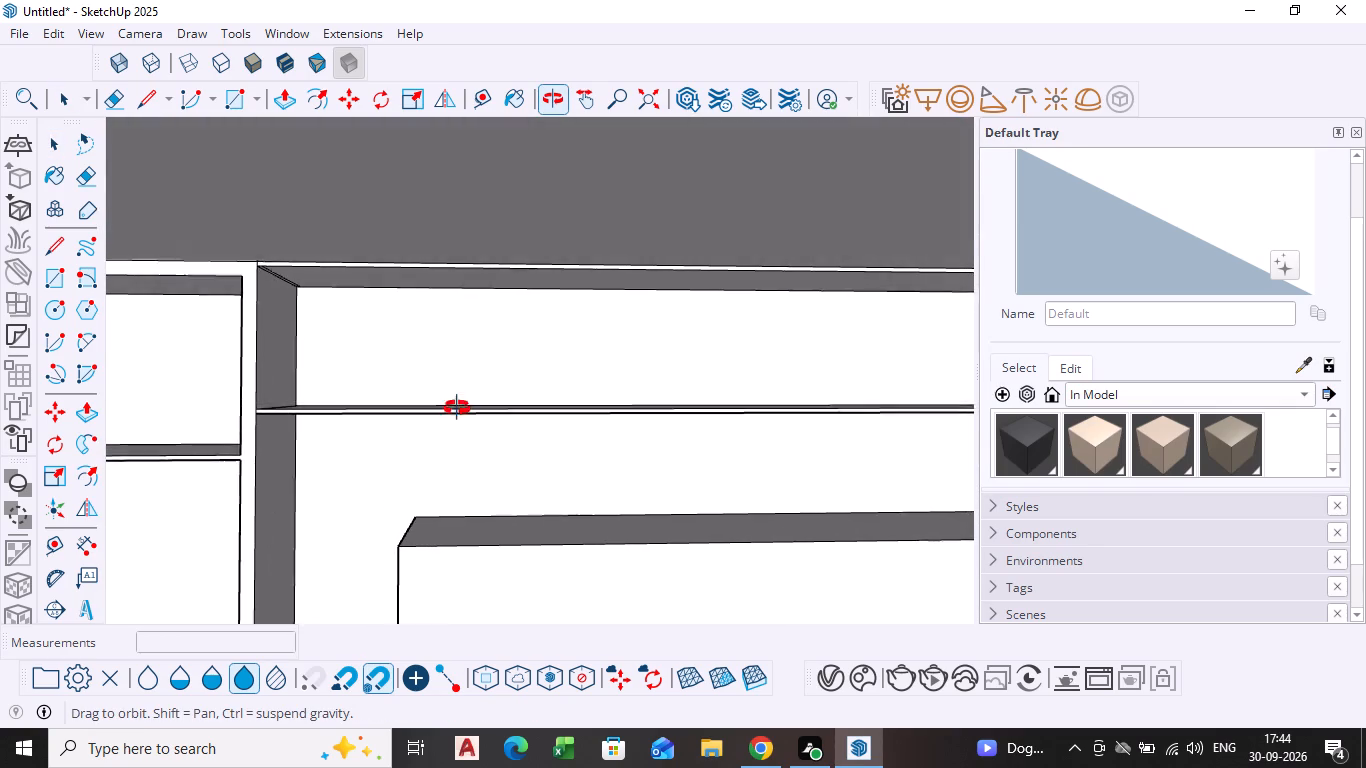
{"action": "middle_click_drag", "start_coordinate": [457, 408], "coordinate": [455, 423]}
{"action": "scroll", "coordinate": [455, 416], "scroll_direction": "down", "scroll_amount": 15}
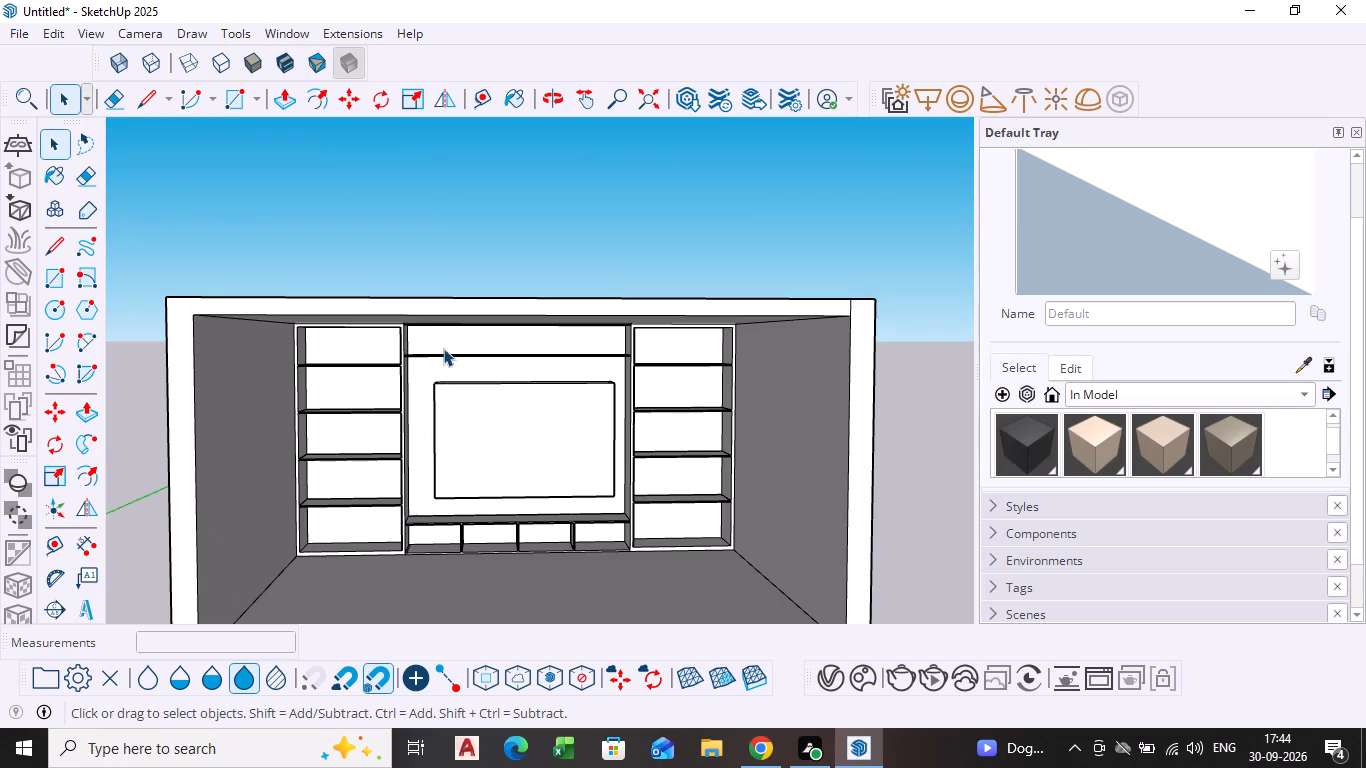
Delete the two remaining end segments of the back wall's seam line on the ceiling's upper face.
{"action": "middle_click_drag", "start_coordinate": [443, 348], "coordinate": [407, 684]}
{"action": "scroll", "coordinate": [407, 695], "scroll_direction": "down", "scroll_amount": 1}
{"action": "scroll", "coordinate": [368, 390], "scroll_direction": "up", "scroll_amount": 4}
{"action": "left_click", "coordinate": [361, 320]}
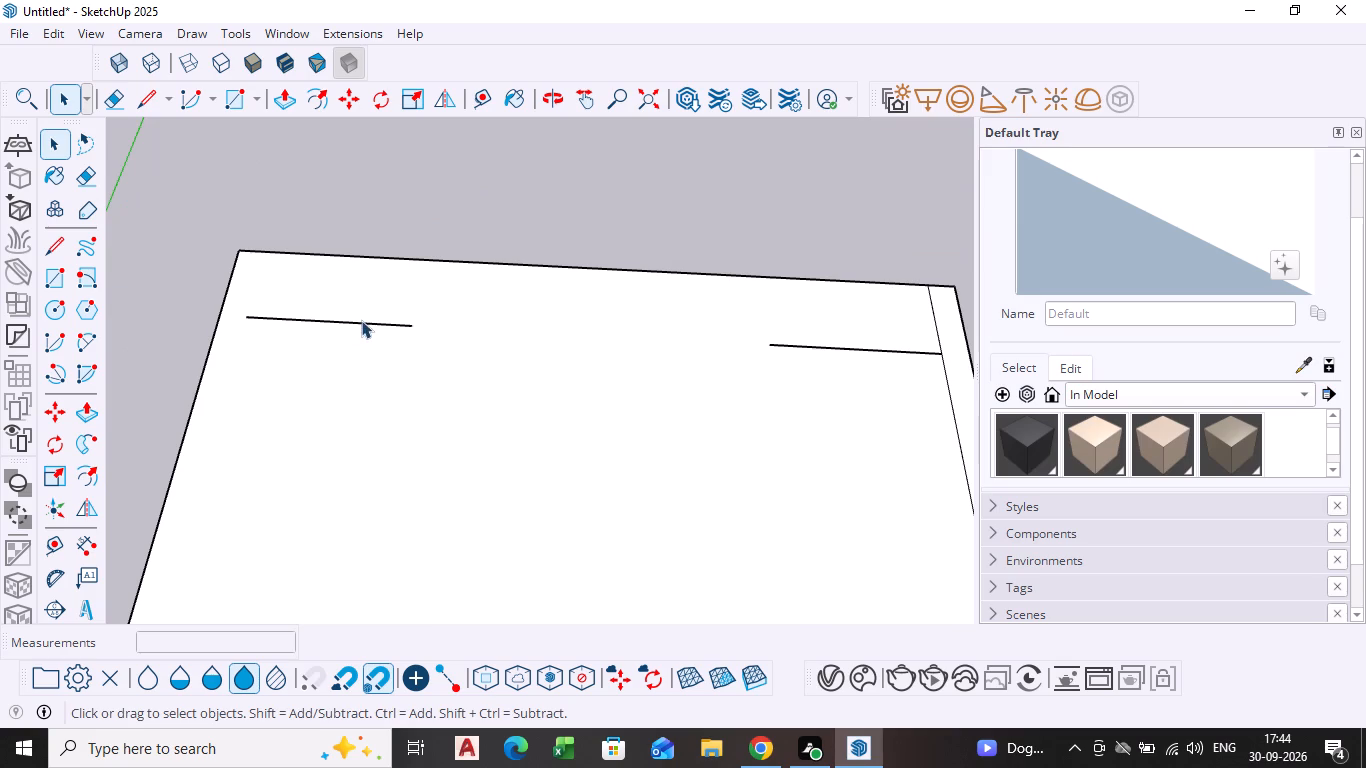
{"action": "left_click", "coordinate": [358, 321]}
{"action": "key", "text": "Delete"}
{"action": "left_click", "coordinate": [800, 351]}
{"action": "left_click", "coordinate": [798, 347]}
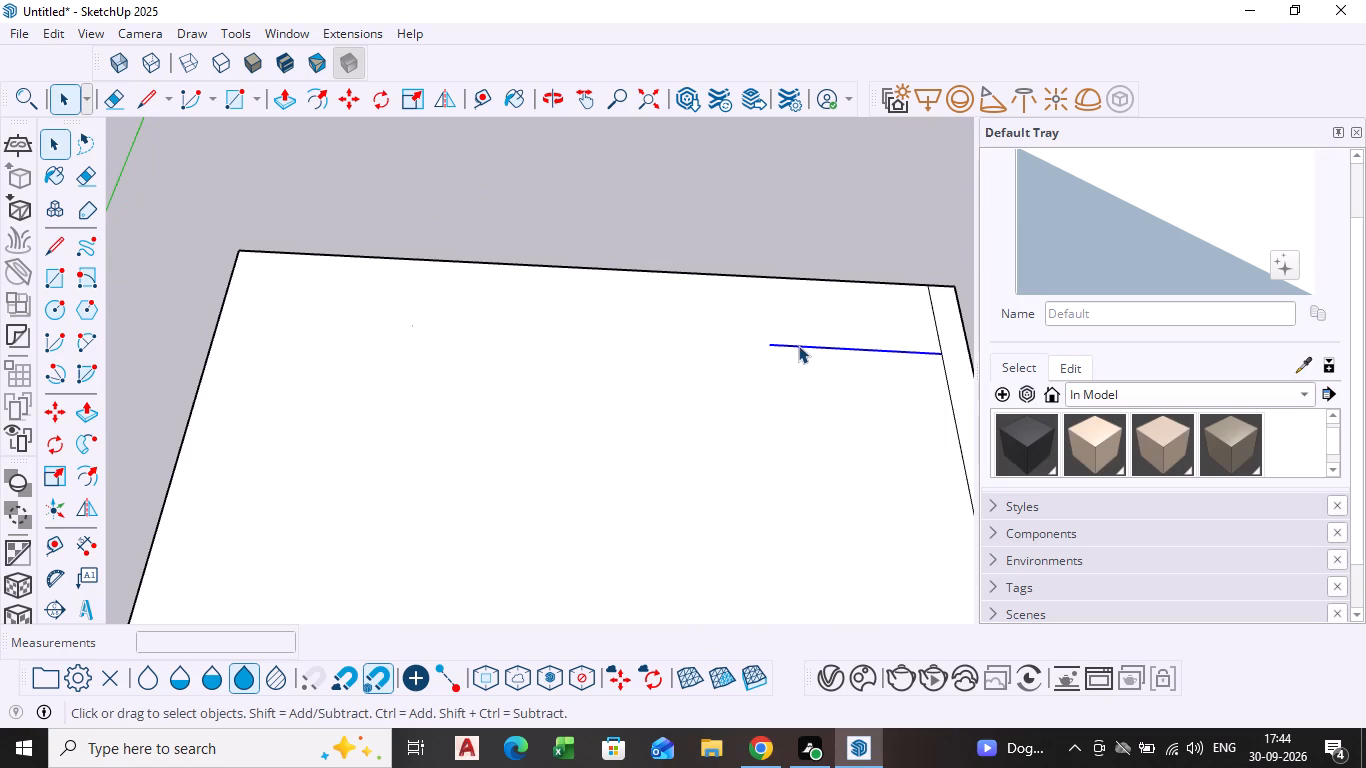
{"action": "key", "text": "Delete"}
Delete both segments of the seam line between the right wall's top and the ceiling slab's upper face.
{"action": "scroll", "coordinate": [798, 390], "scroll_direction": "down", "scroll_amount": 11}
{"action": "middle_click_drag", "start_coordinate": [791, 403], "coordinate": [598, 381], "text": "shift"}
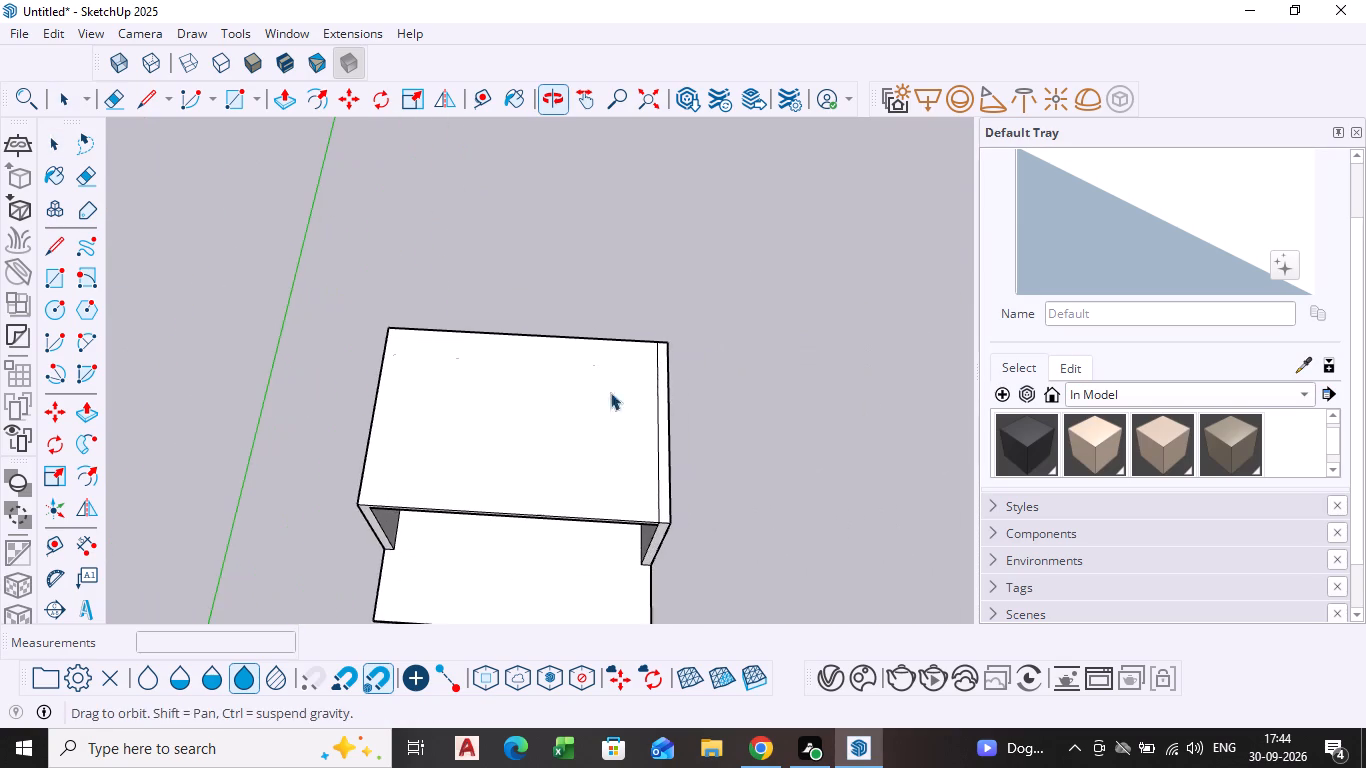
{"action": "scroll", "coordinate": [662, 471], "scroll_direction": "up", "scroll_amount": 5}
{"action": "left_click", "coordinate": [658, 510]}
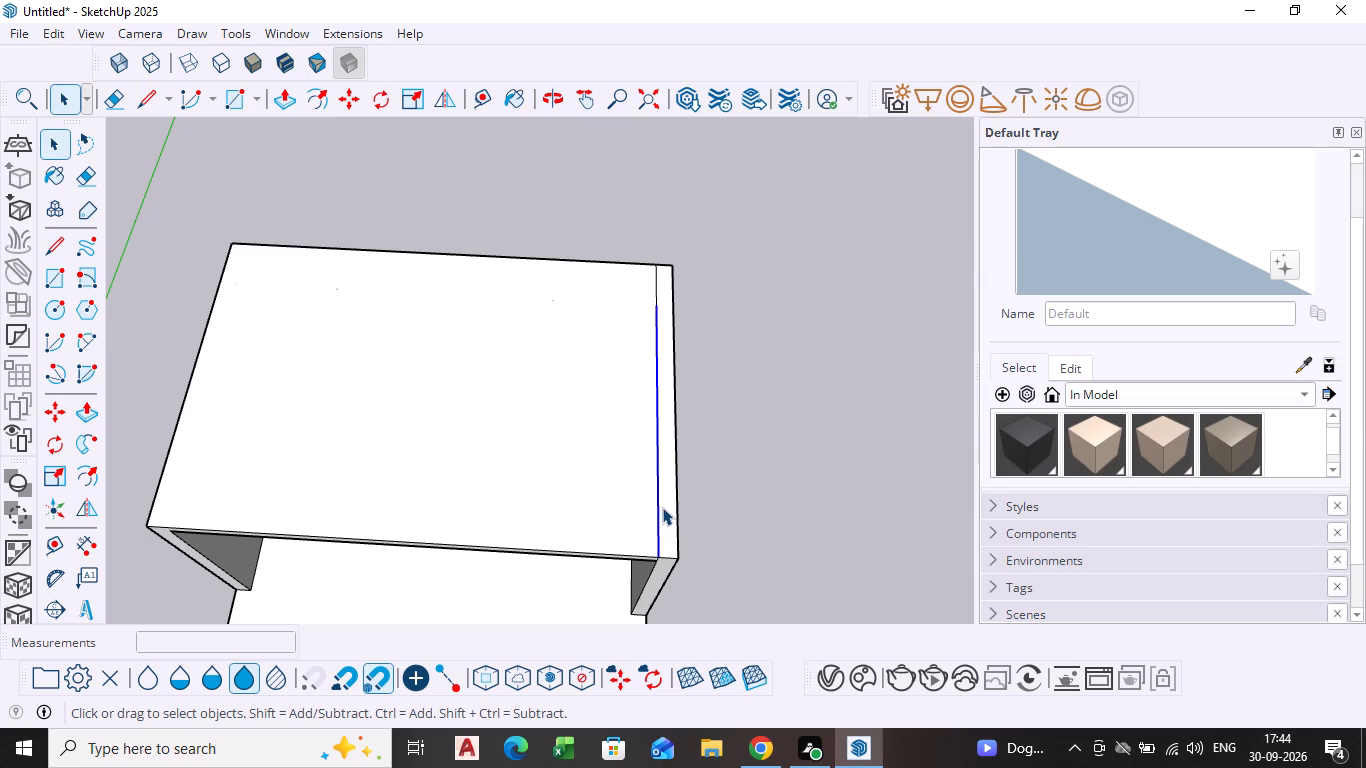
{"action": "key", "text": "Delete"}
{"action": "middle_click_drag", "start_coordinate": [644, 557], "coordinate": [667, 182]}
{"action": "scroll", "coordinate": [681, 258], "scroll_direction": "up", "scroll_amount": 4}
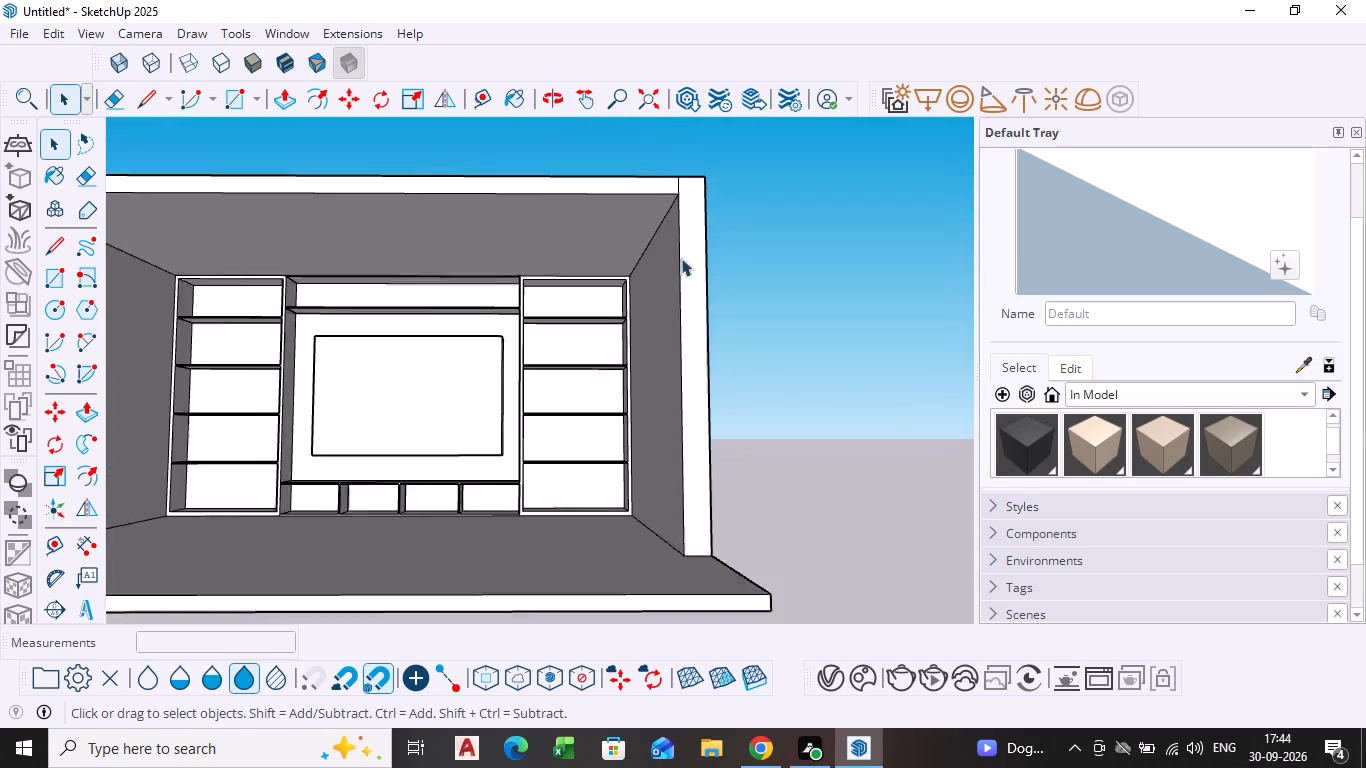
{"action": "middle_click_drag", "start_coordinate": [679, 349], "coordinate": [674, 620]}
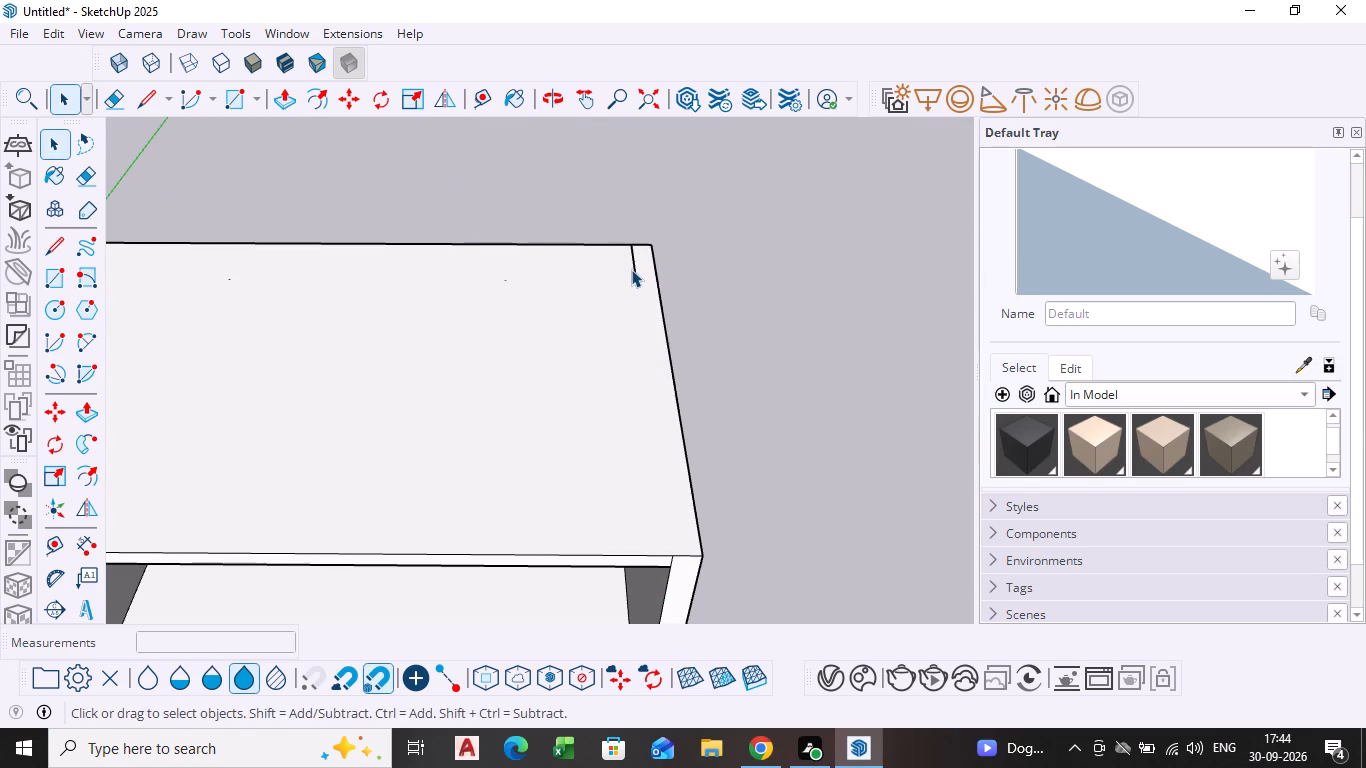
{"action": "left_click", "coordinate": [634, 264]}
{"action": "key", "text": "Delete"}
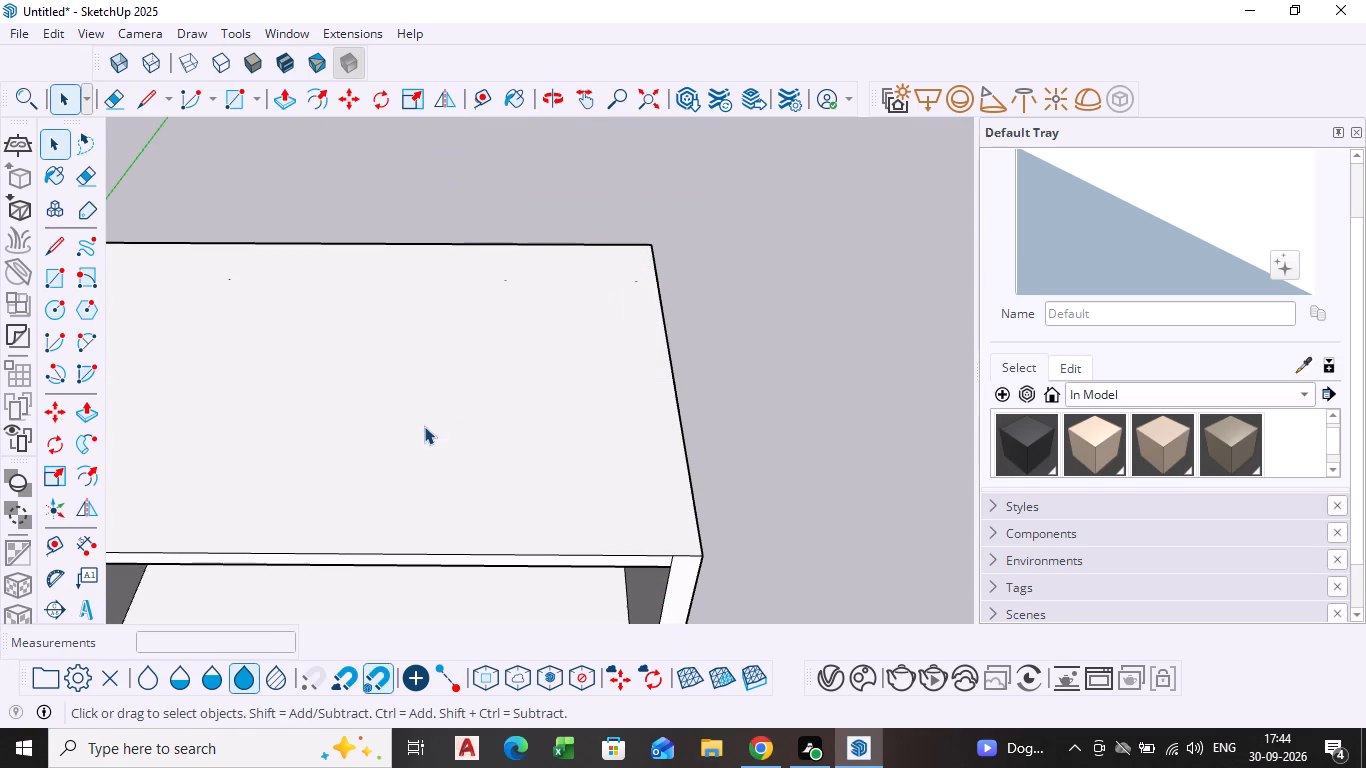
Pull the merged upper face of the ceiling and walls up by about 1' 3".
{"action": "left_click", "coordinate": [405, 427]}
{"action": "key", "text": "p"}
{"action": "left_click", "coordinate": [399, 413]}
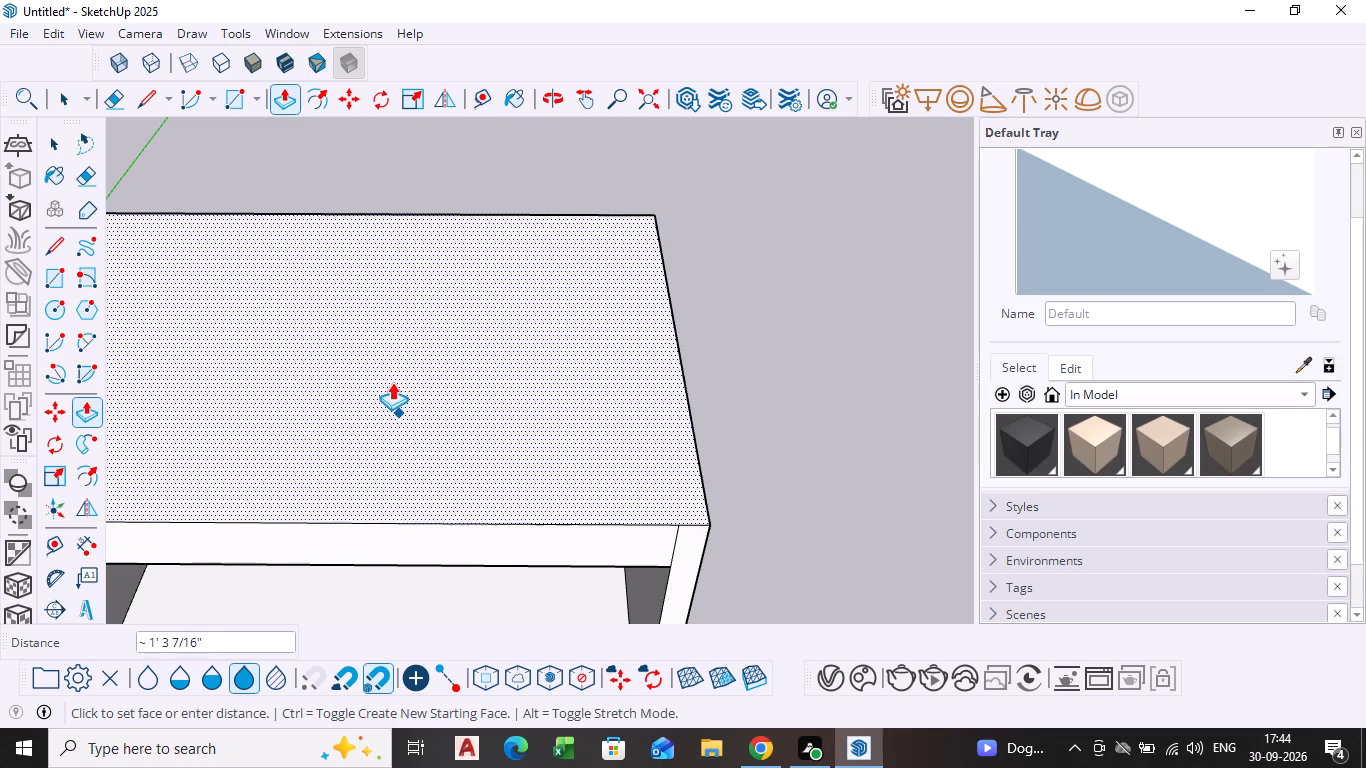
{"action": "left_click", "coordinate": [392, 379]}
{"action": "key", "text": "space"}
Examine the ceiling slab's front face and underside from the front and from below.
{"action": "scroll", "coordinate": [839, 365], "scroll_direction": "down", "scroll_amount": 4}
{"action": "middle_click_drag", "start_coordinate": [366, 480], "coordinate": [349, 427]}
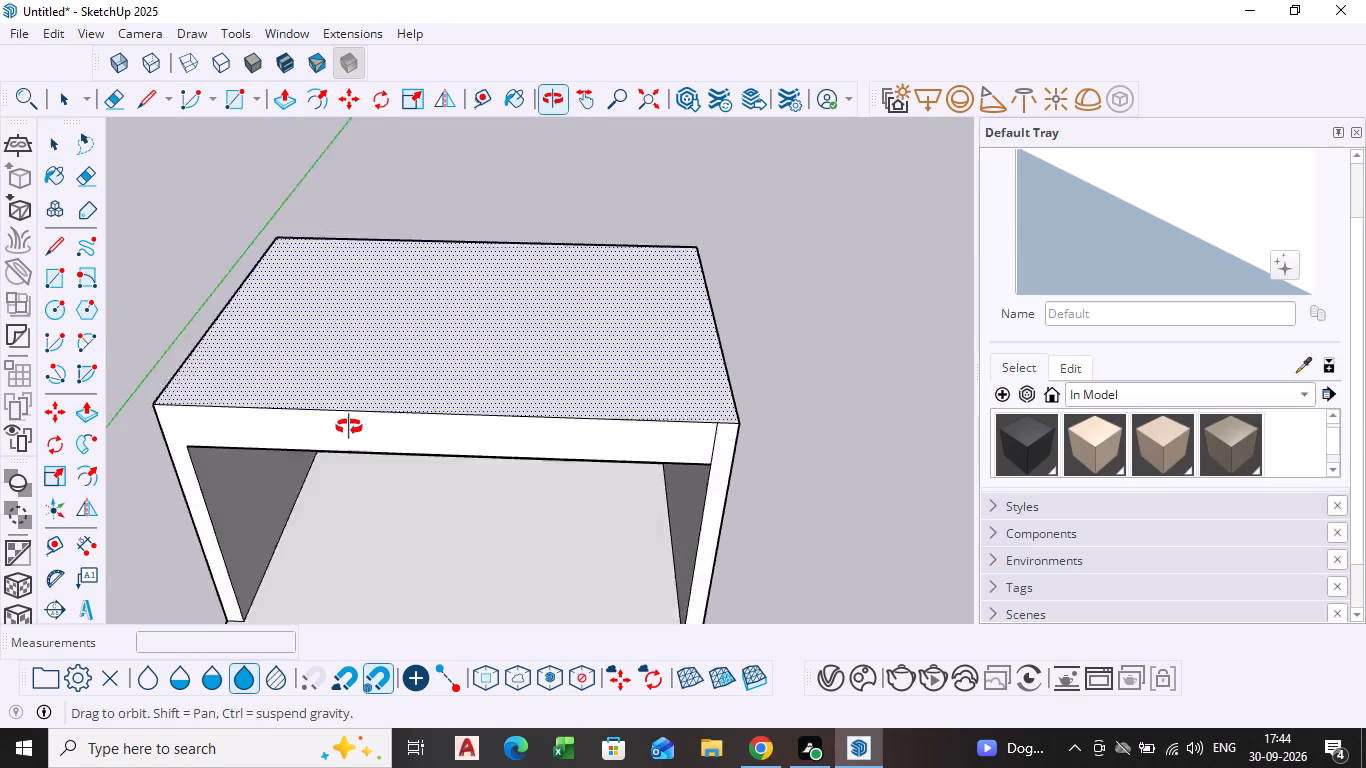
{"action": "middle_click_drag", "start_coordinate": [349, 427], "coordinate": [404, 298]}
{"action": "middle_click_drag", "start_coordinate": [387, 406], "coordinate": [391, 314]}
{"action": "middle_click_drag", "start_coordinate": [405, 317], "coordinate": [362, 457], "text": "shift"}
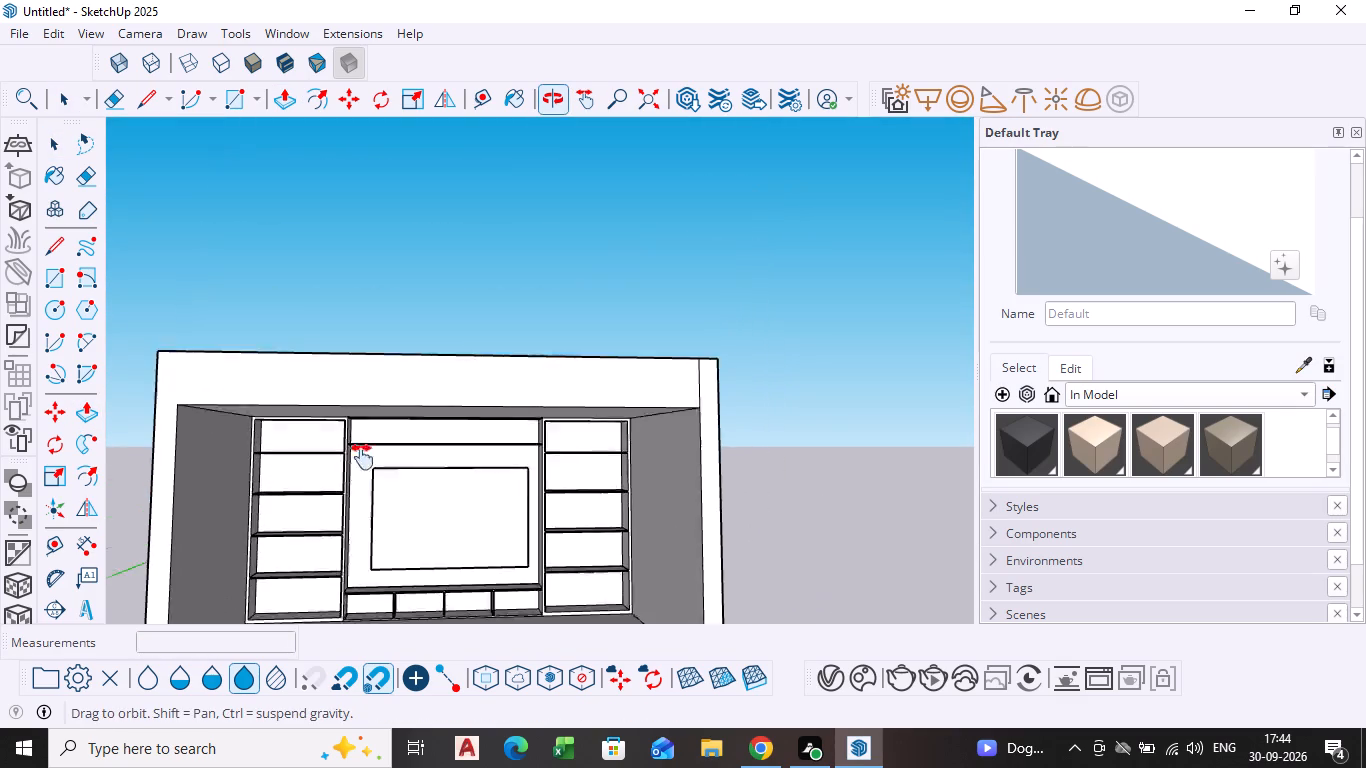
{"action": "middle_click_drag", "start_coordinate": [362, 457], "coordinate": [351, 498], "text": "shift"}
{"action": "middle_click_drag", "start_coordinate": [351, 493], "coordinate": [392, 346]}
{"action": "scroll", "coordinate": [346, 449], "scroll_direction": "up", "scroll_amount": 3}
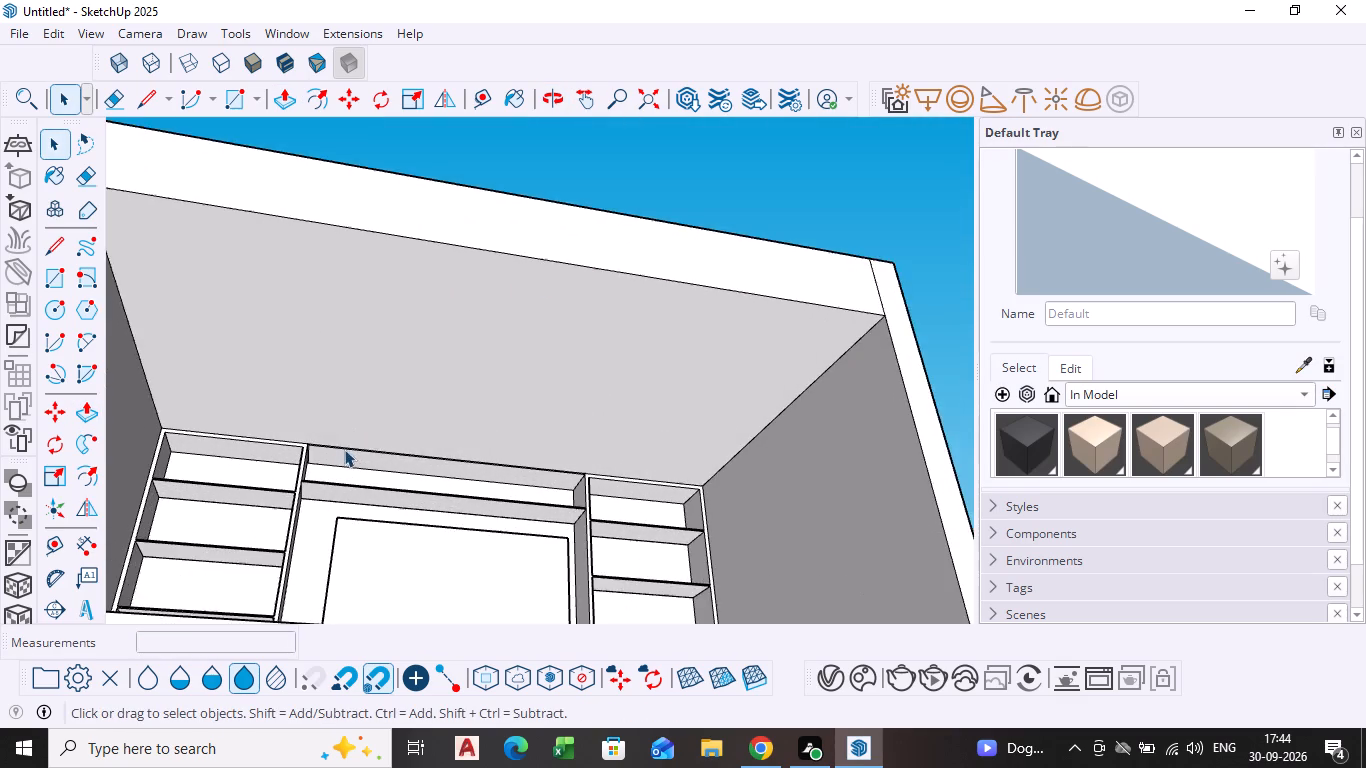
Push the ceiling slab's upper face down by about 1 3/8".
{"action": "middle_click_drag", "start_coordinate": [343, 451], "coordinate": [357, 448]}
{"action": "scroll", "coordinate": [342, 475], "scroll_direction": "up", "scroll_amount": 11}
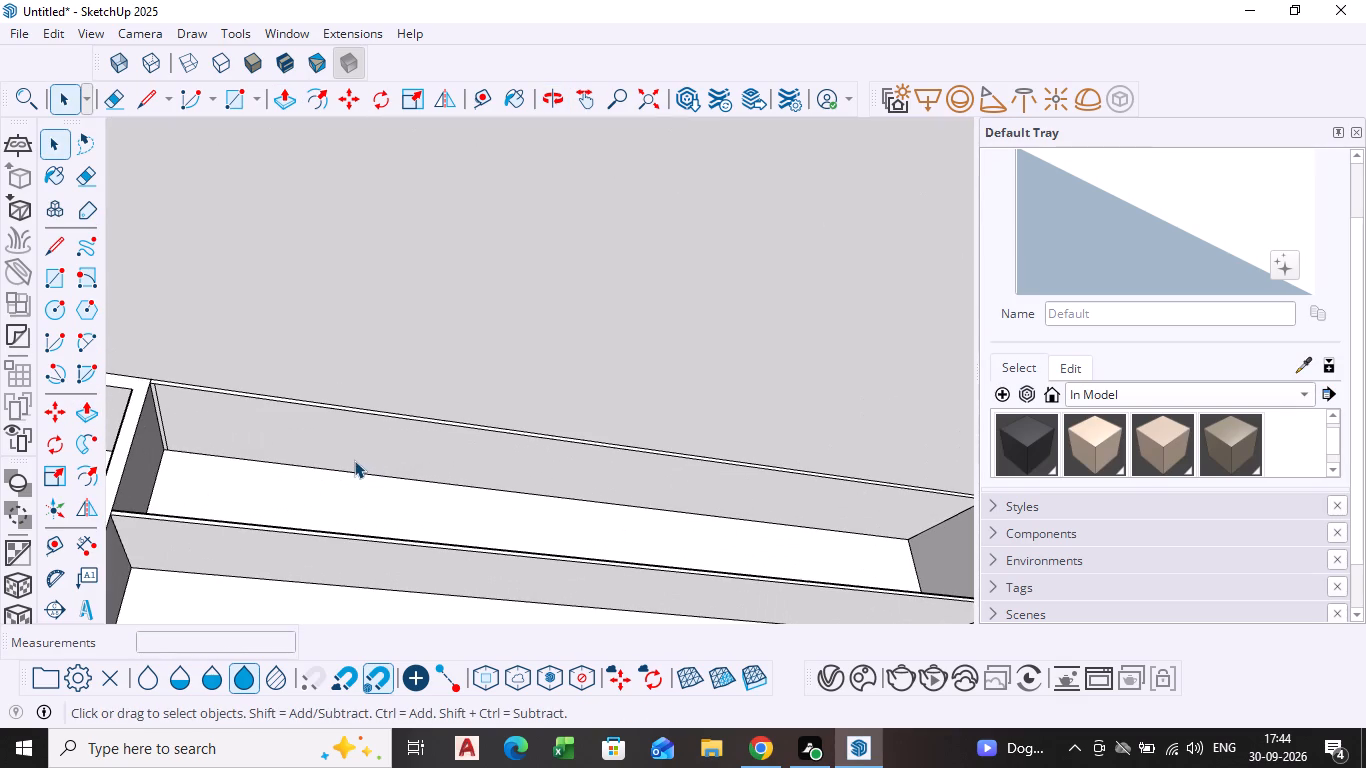
{"action": "scroll", "coordinate": [348, 463], "scroll_direction": "down", "scroll_amount": 16}
{"action": "middle_click_drag", "start_coordinate": [387, 439], "coordinate": [361, 486]}
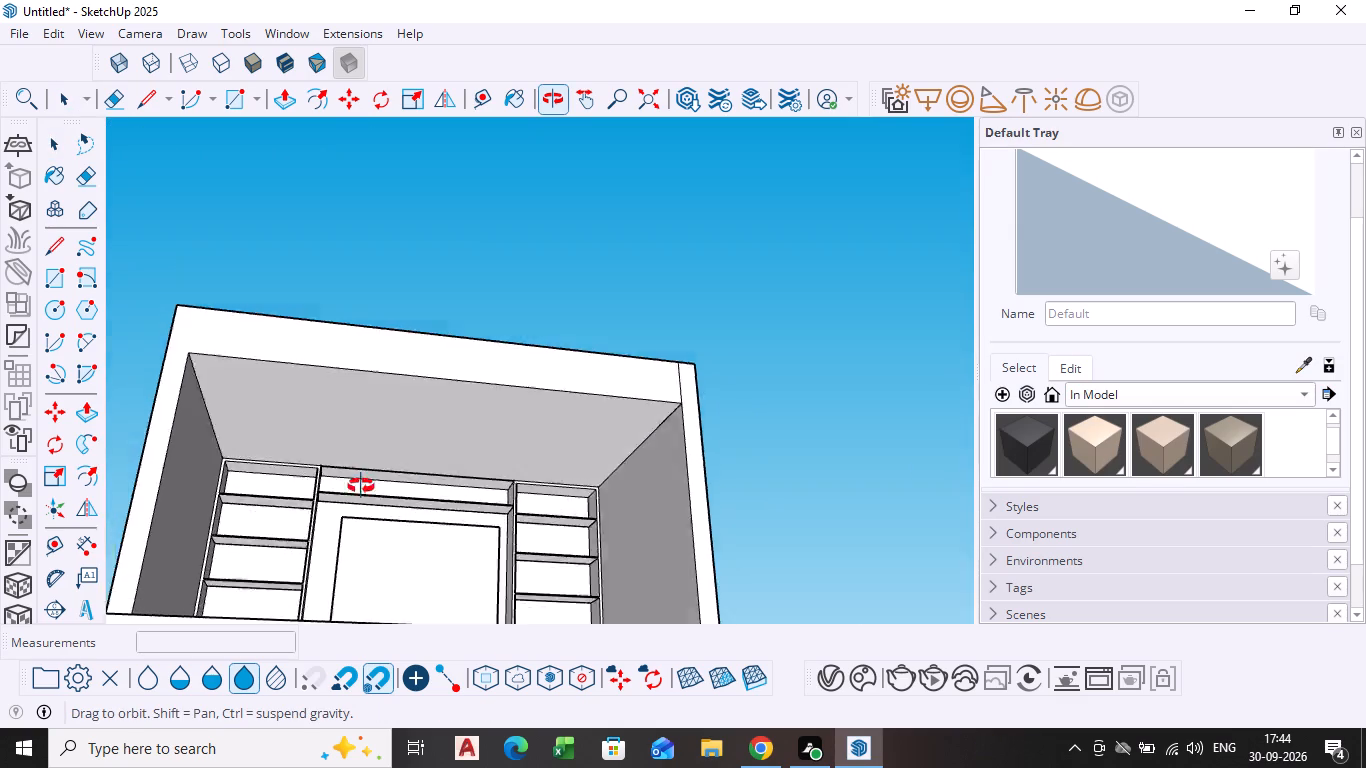
{"action": "middle_click_drag", "start_coordinate": [361, 486], "coordinate": [324, 692]}
{"action": "left_click", "coordinate": [400, 404]}
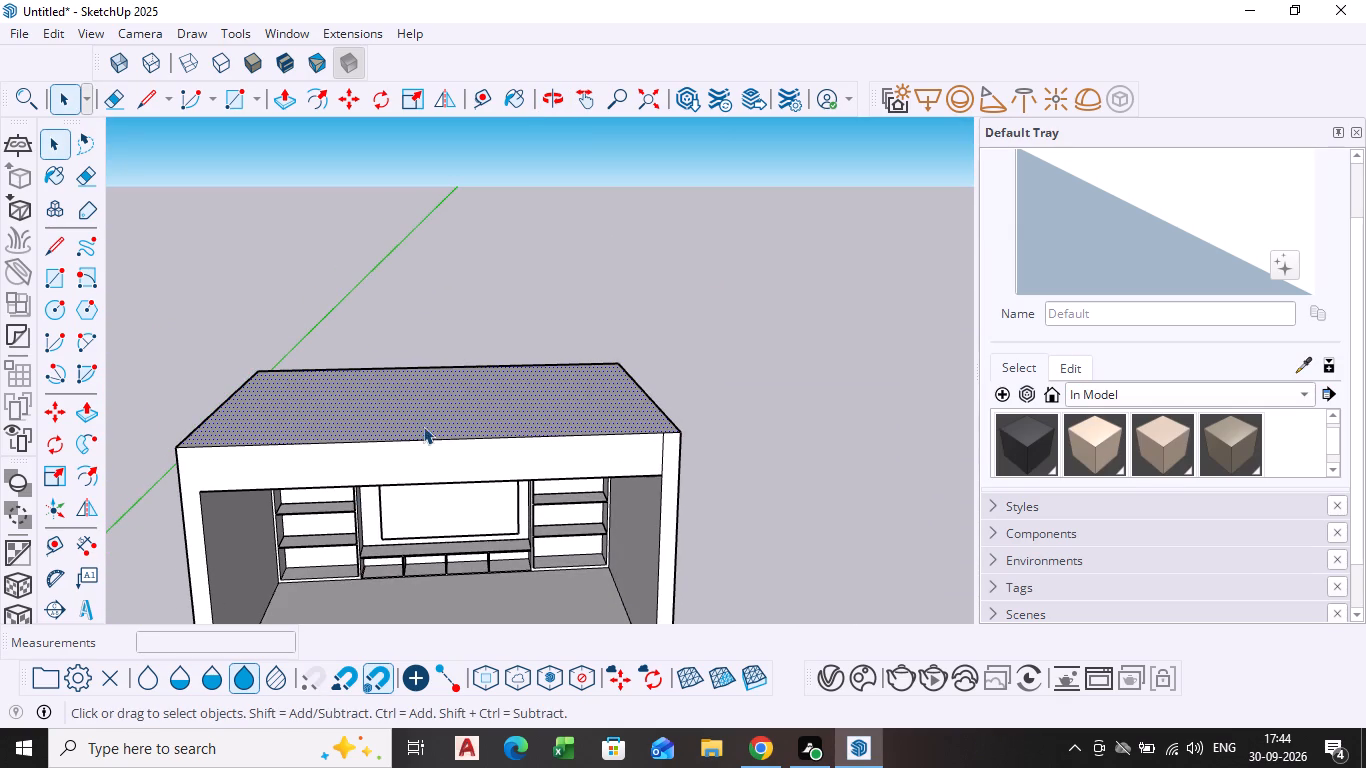
{"action": "key", "text": "p"}
{"action": "left_click_drag", "start_coordinate": [613, 390], "coordinate": [603, 392]}
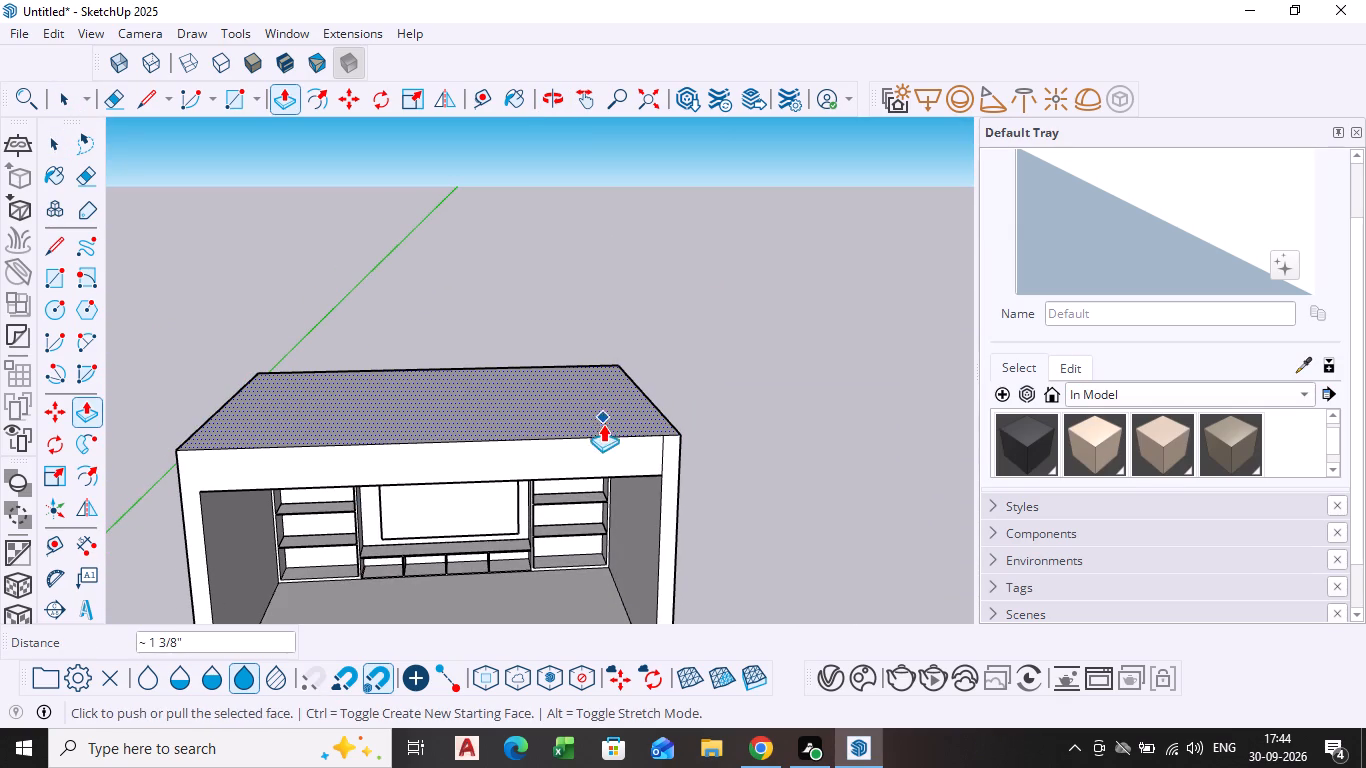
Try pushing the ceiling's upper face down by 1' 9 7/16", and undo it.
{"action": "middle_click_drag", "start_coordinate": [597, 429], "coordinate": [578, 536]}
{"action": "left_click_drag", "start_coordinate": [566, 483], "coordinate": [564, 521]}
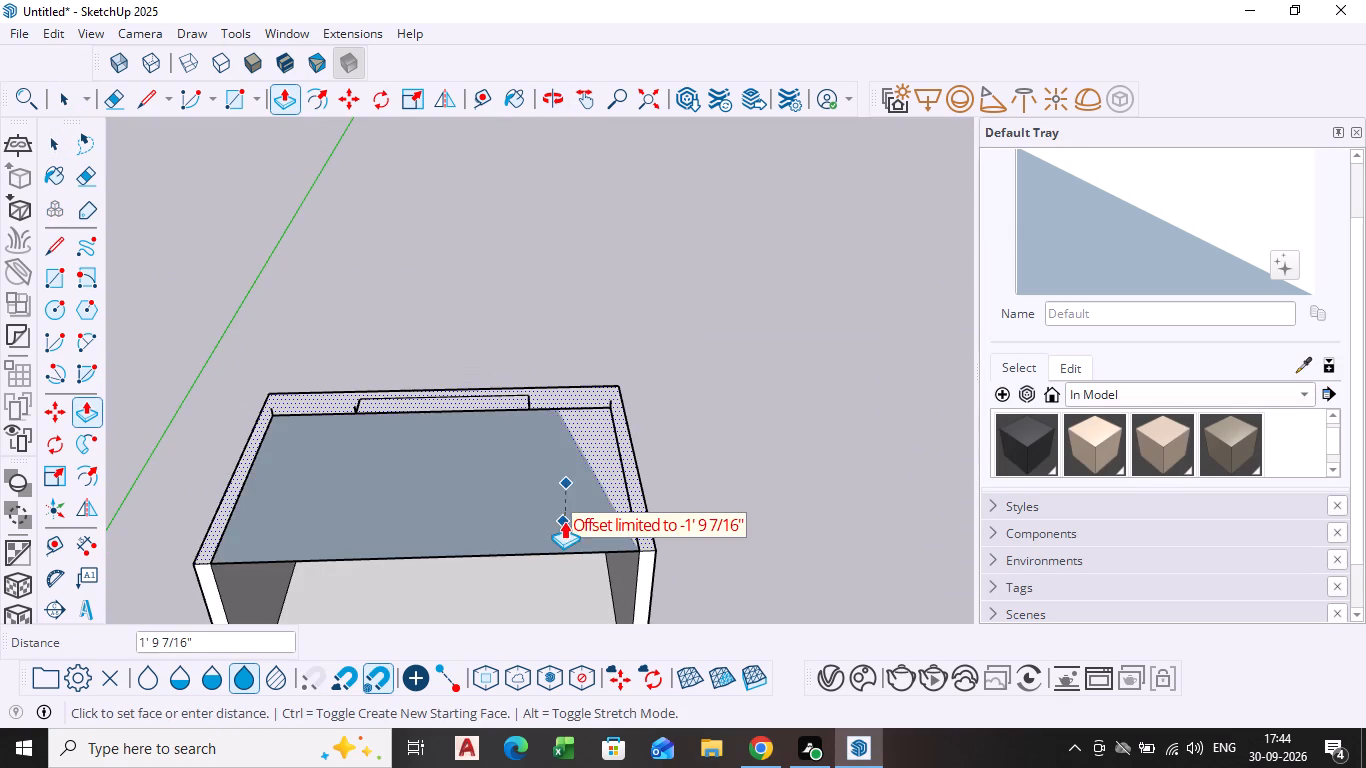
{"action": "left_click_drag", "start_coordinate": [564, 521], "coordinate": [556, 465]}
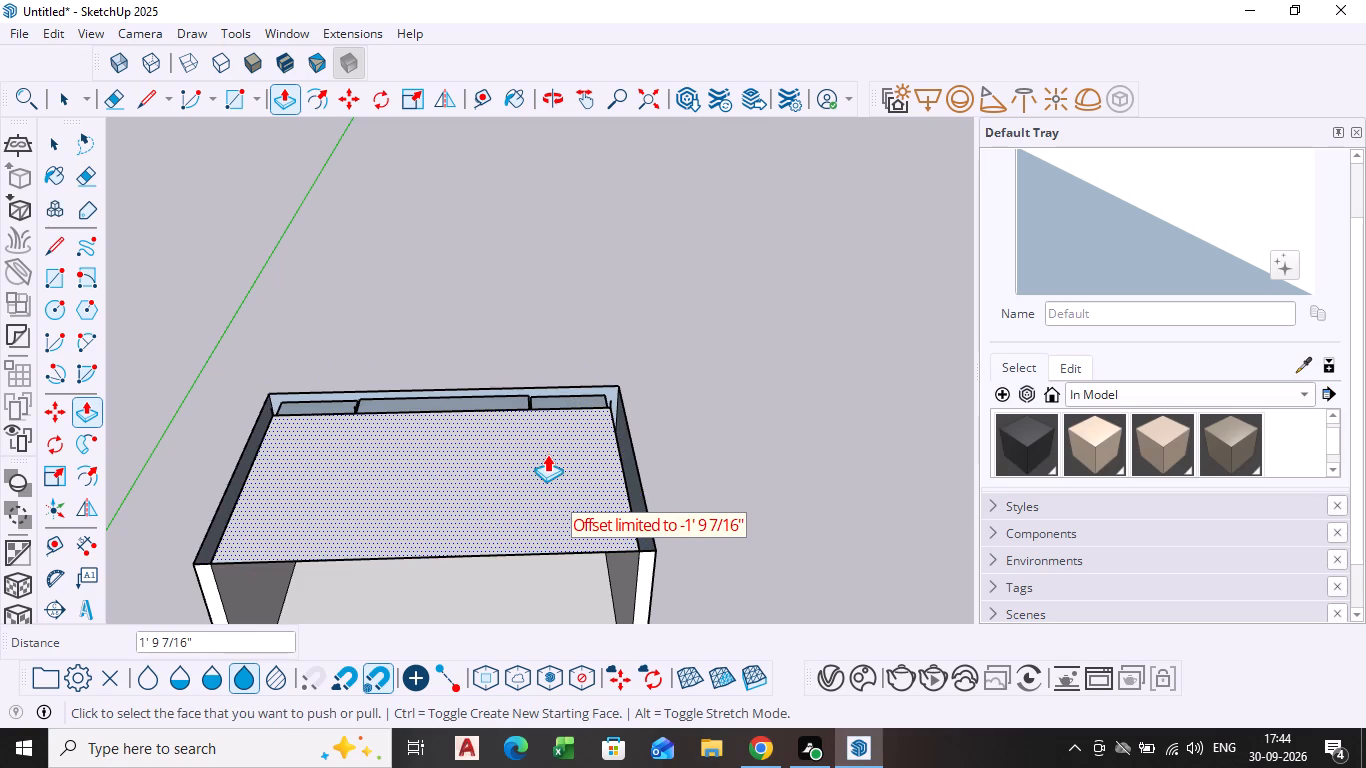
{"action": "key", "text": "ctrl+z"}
Push the ceiling's upper face down to thin the slab to roughly half its thickness.
{"action": "left_click_drag", "start_coordinate": [531, 482], "coordinate": [536, 491]}
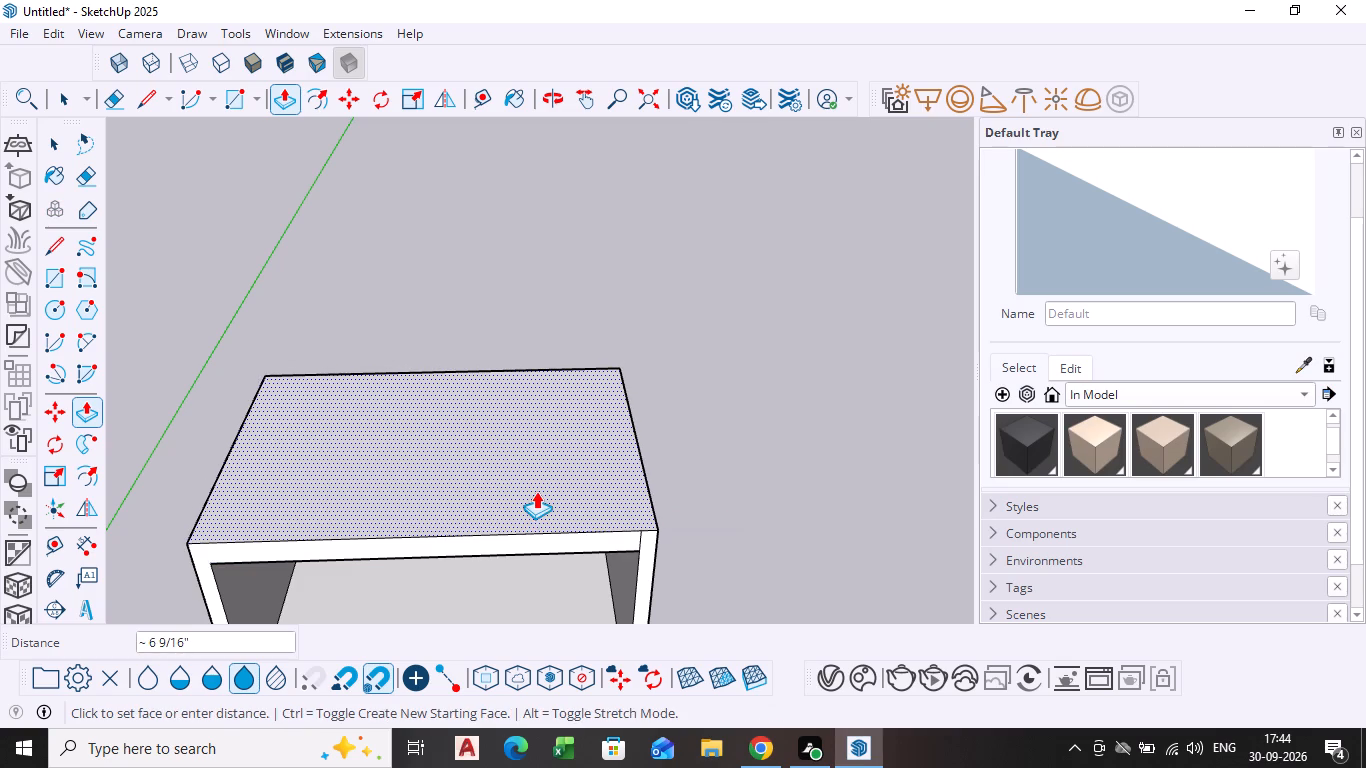
{"action": "left_click_drag", "start_coordinate": [536, 491], "coordinate": [540, 497]}
{"action": "key", "text": "space"}
Examine the room's interior from the front, checking the thinned ceiling, its underside and the back wall shelving.
{"action": "middle_click_drag", "start_coordinate": [515, 589], "coordinate": [485, 490]}
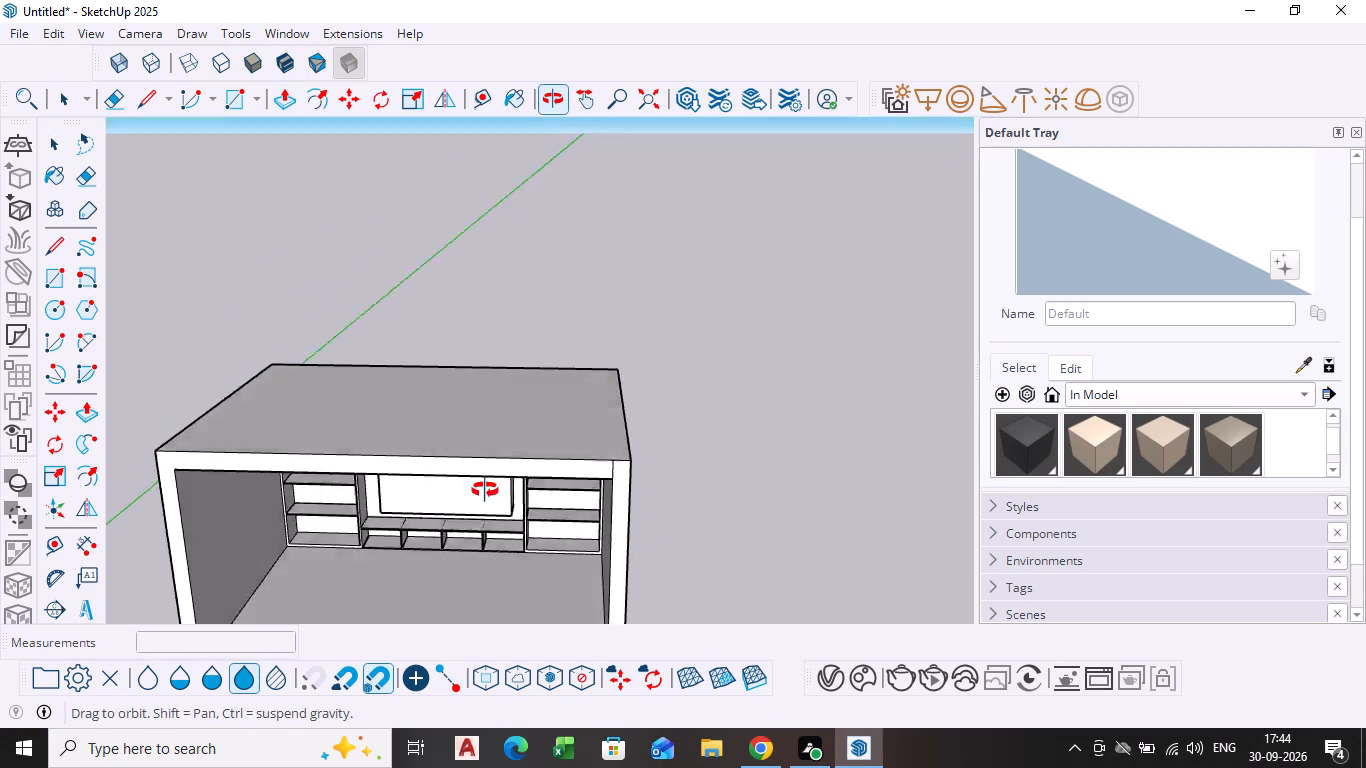
{"action": "middle_click_drag", "start_coordinate": [485, 490], "coordinate": [536, 349]}
{"action": "scroll", "coordinate": [481, 373], "scroll_direction": "down", "scroll_amount": 1}
{"action": "scroll", "coordinate": [466, 357], "scroll_direction": "up", "scroll_amount": 4}
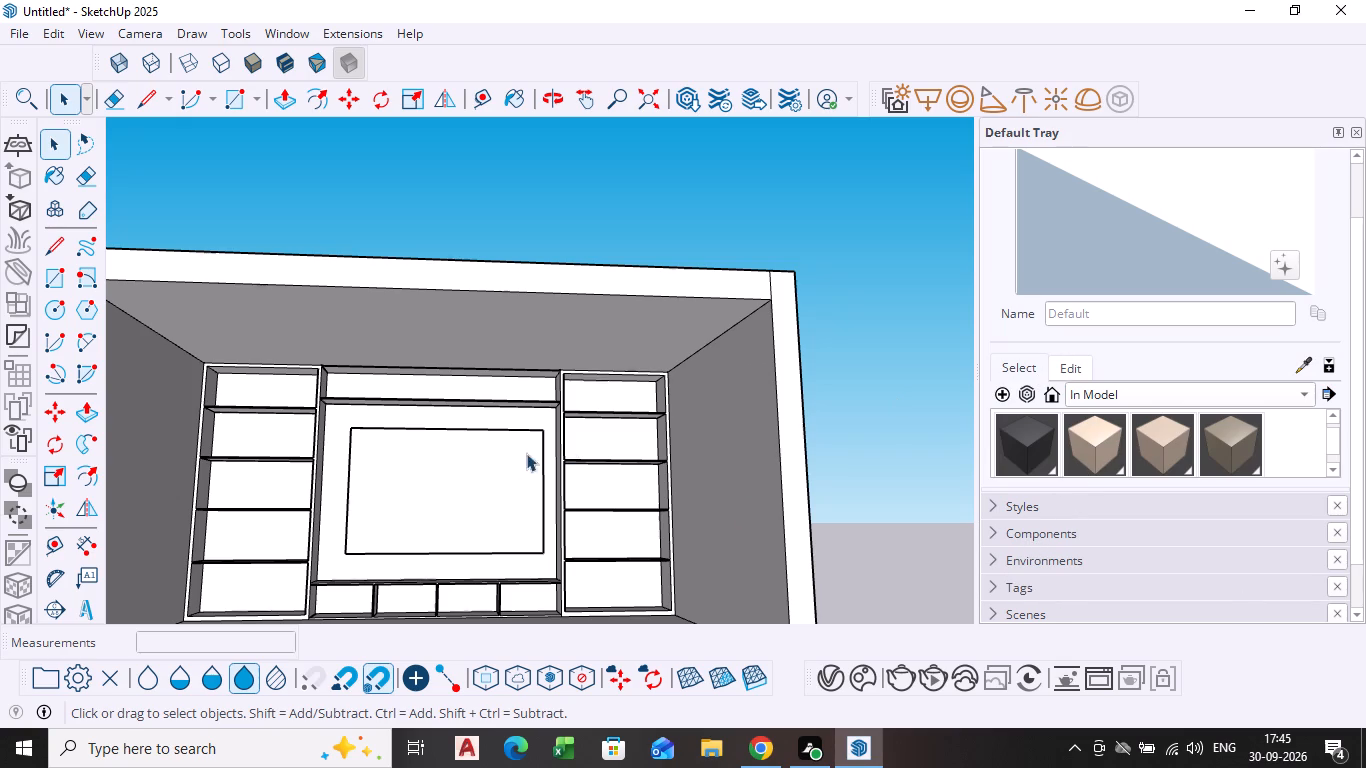
{"action": "middle_click_drag", "start_coordinate": [426, 442], "coordinate": [542, 396], "text": "shift"}
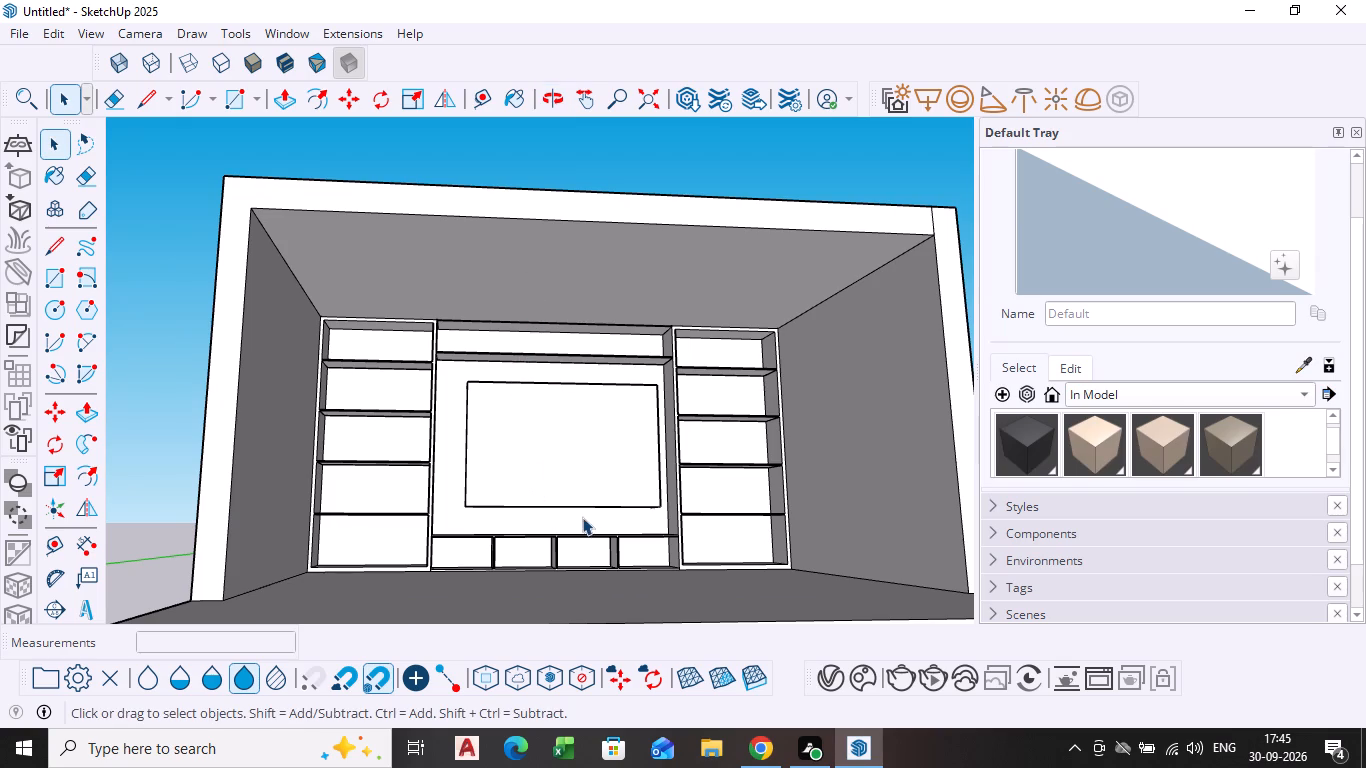
{"action": "scroll", "coordinate": [524, 383], "scroll_direction": "up", "scroll_amount": 3}
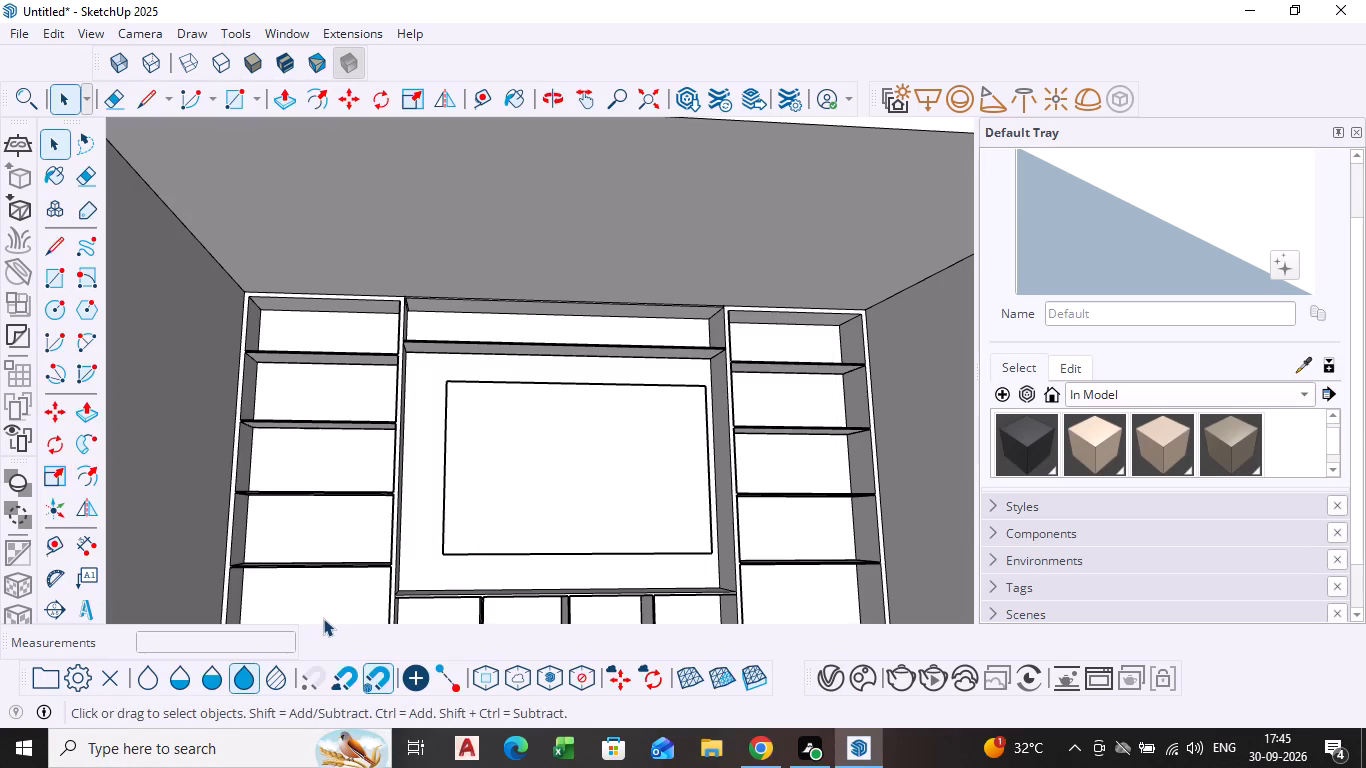
{"action": "scroll", "coordinate": [392, 478], "scroll_direction": "down", "scroll_amount": 3}
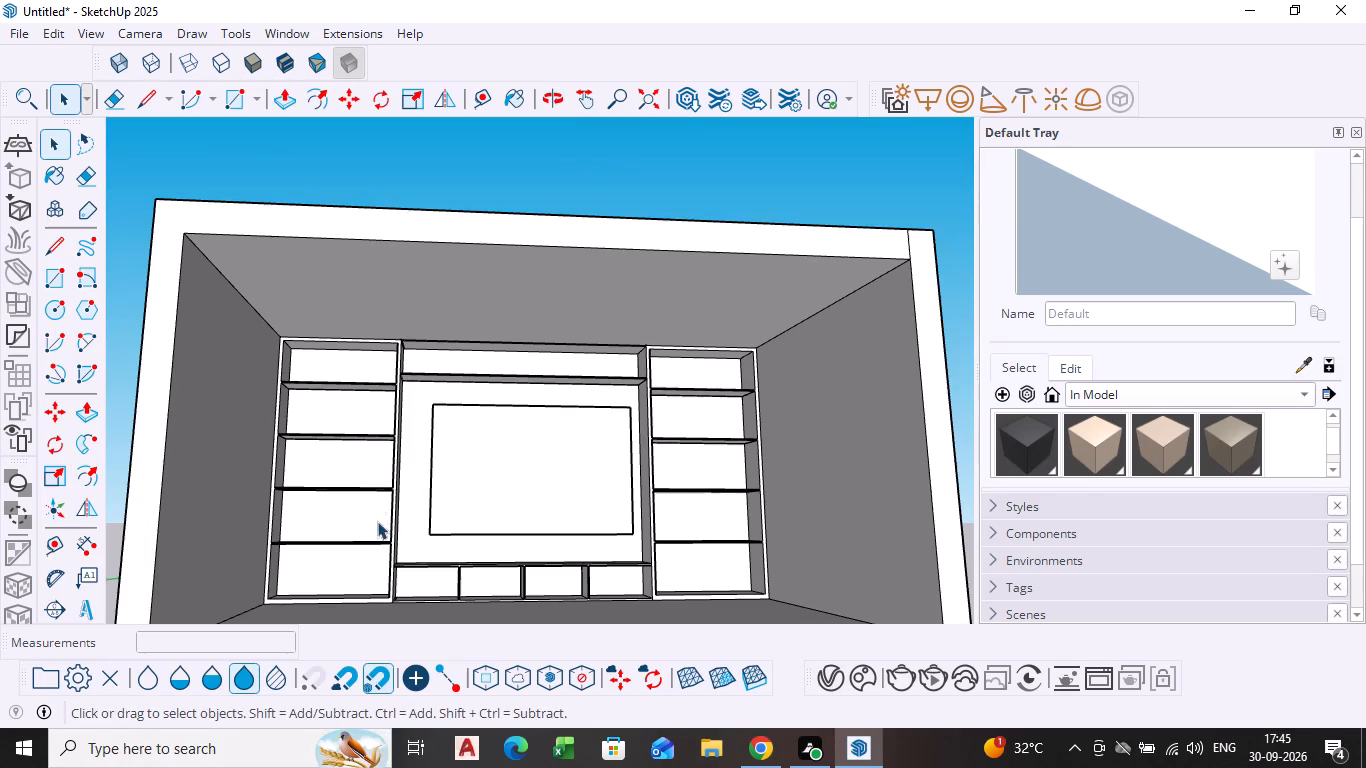
{"action": "middle_click_drag", "start_coordinate": [378, 520], "coordinate": [368, 498]}
{"action": "scroll", "coordinate": [294, 161], "scroll_direction": "up", "scroll_amount": 2}
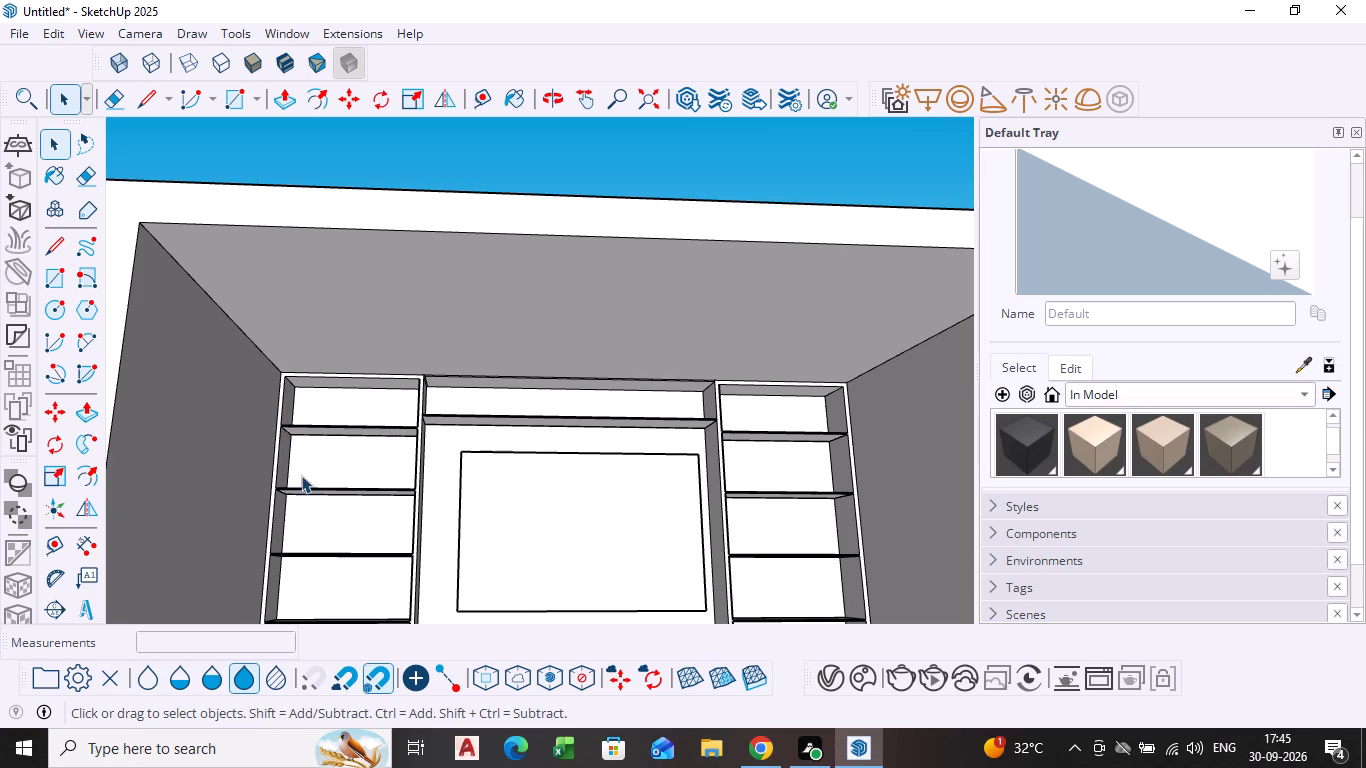
Offset the outline of the ceiling's underside inward by 2'.
{"action": "left_click", "coordinate": [266, 298]}
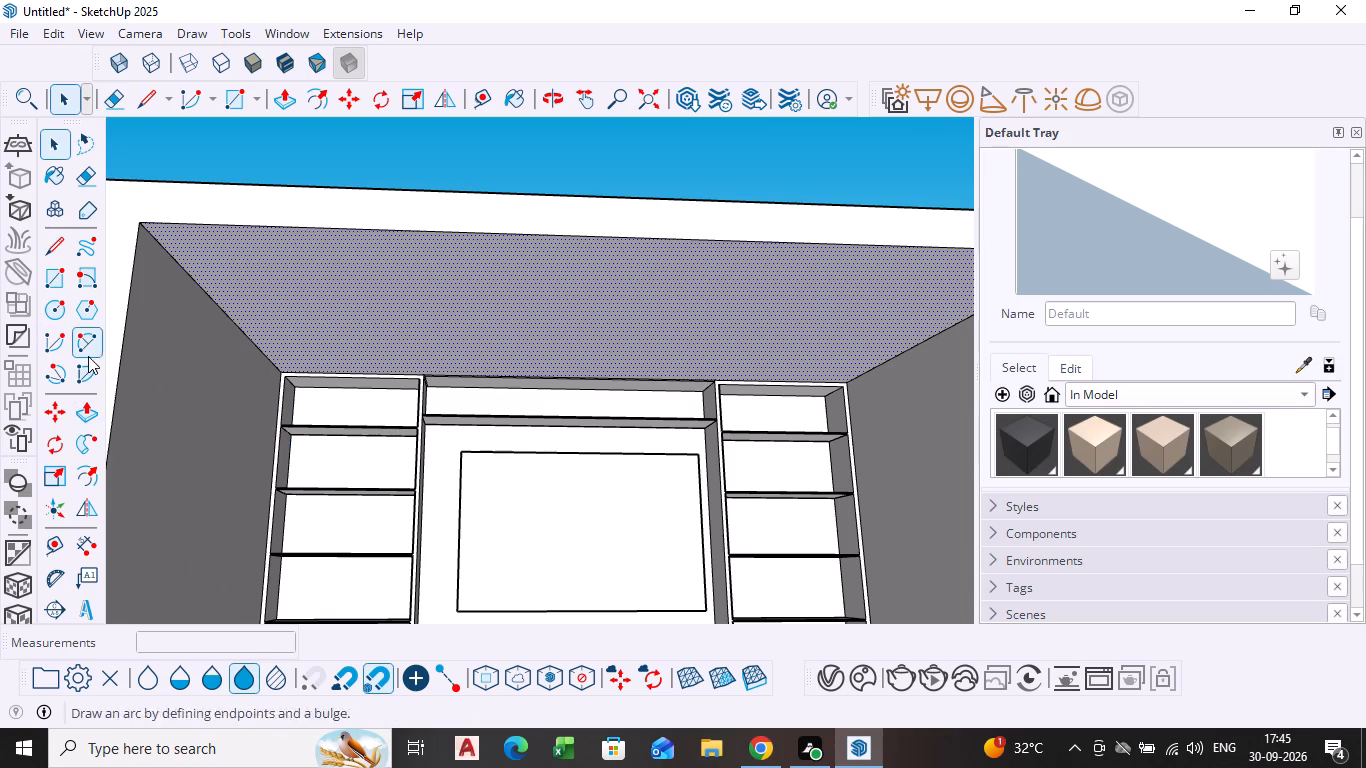
{"action": "left_click", "coordinate": [79, 477]}
{"action": "left_click", "coordinate": [275, 298]}
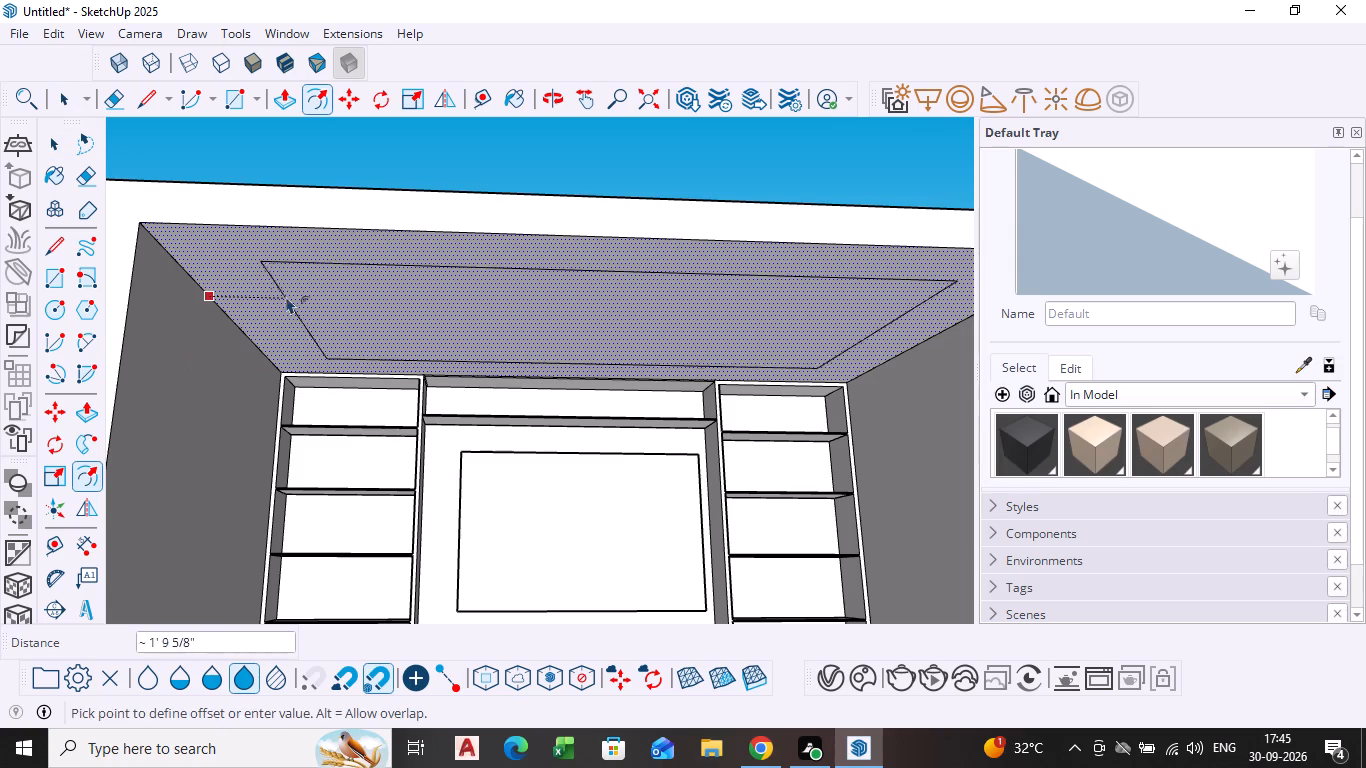
{"action": "type", "text": "2'"}
{"action": "key", "text": "Return"}
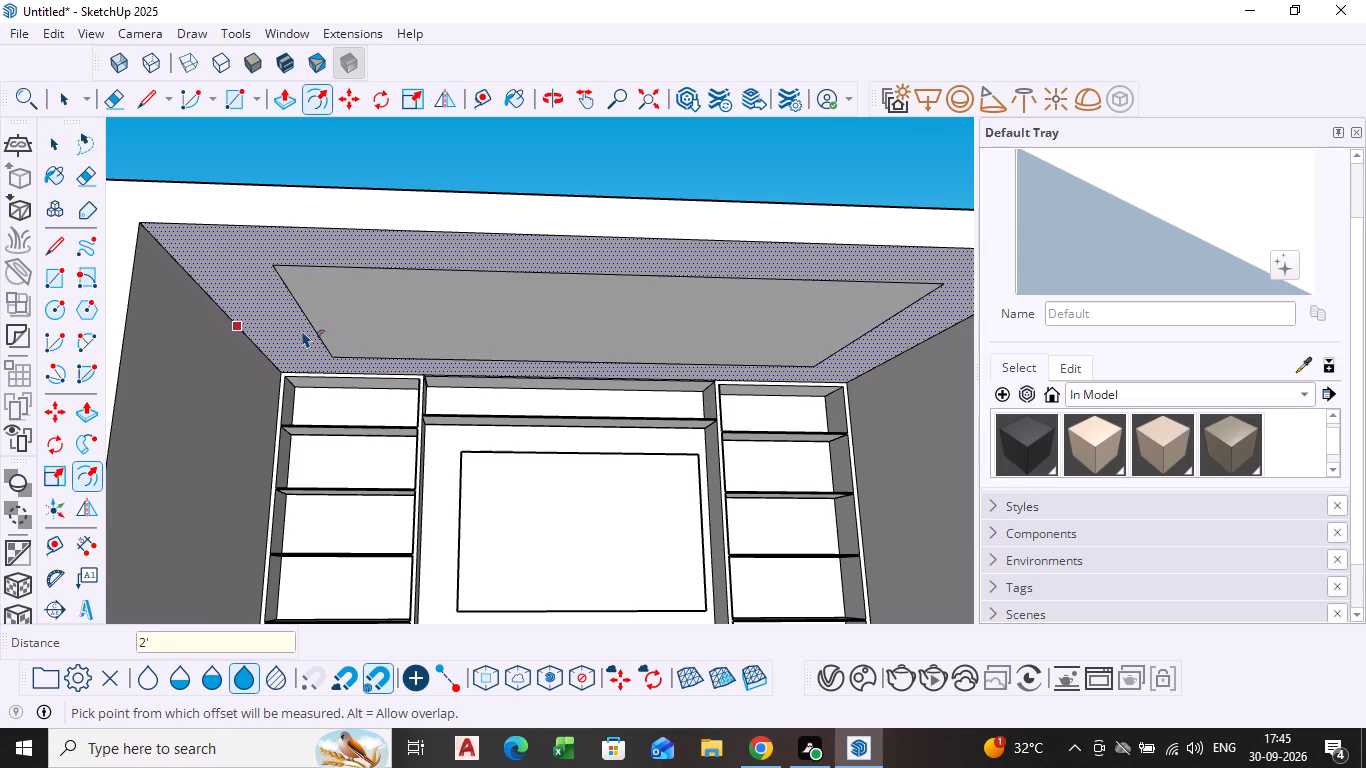
Offset the ceiling underside's outline inward again by about 2' 4 5/8", just inside the first offset rectangle.
{"action": "left_click", "coordinate": [321, 320]}
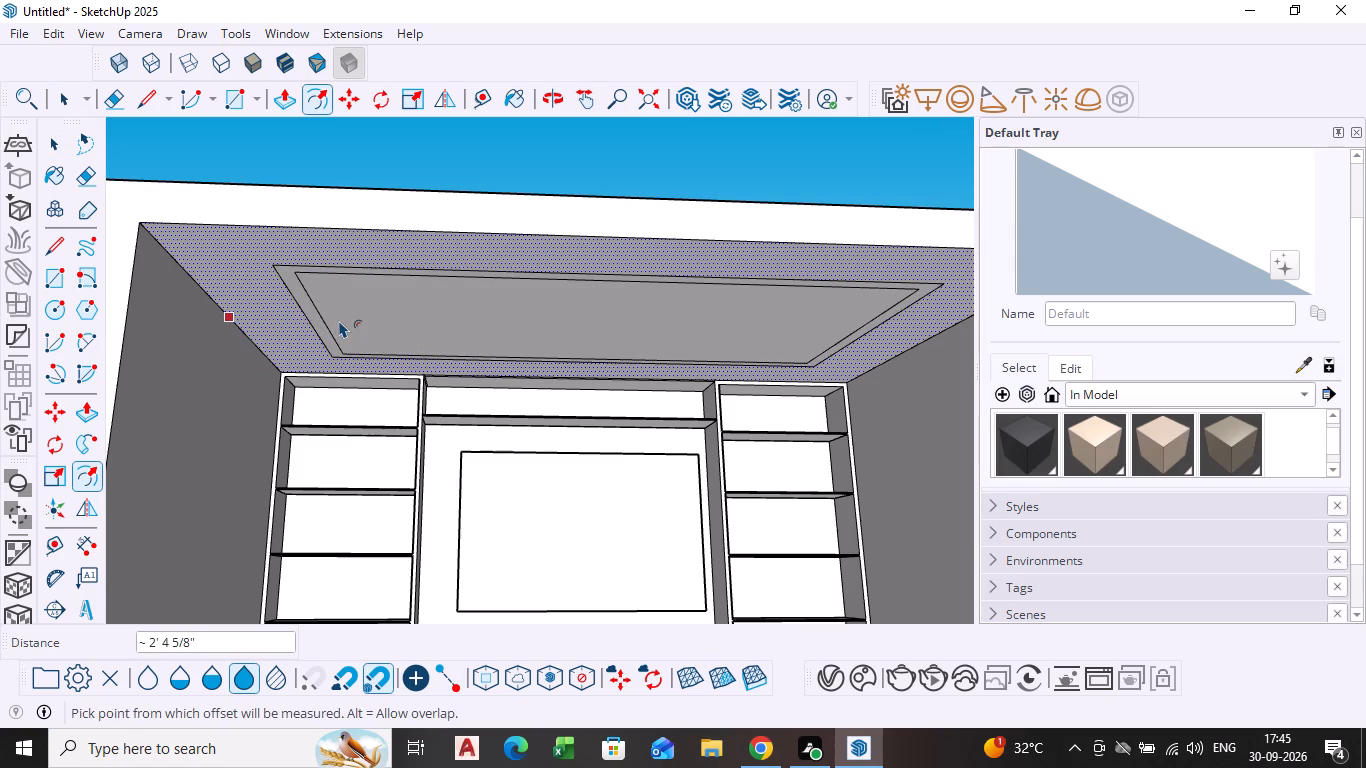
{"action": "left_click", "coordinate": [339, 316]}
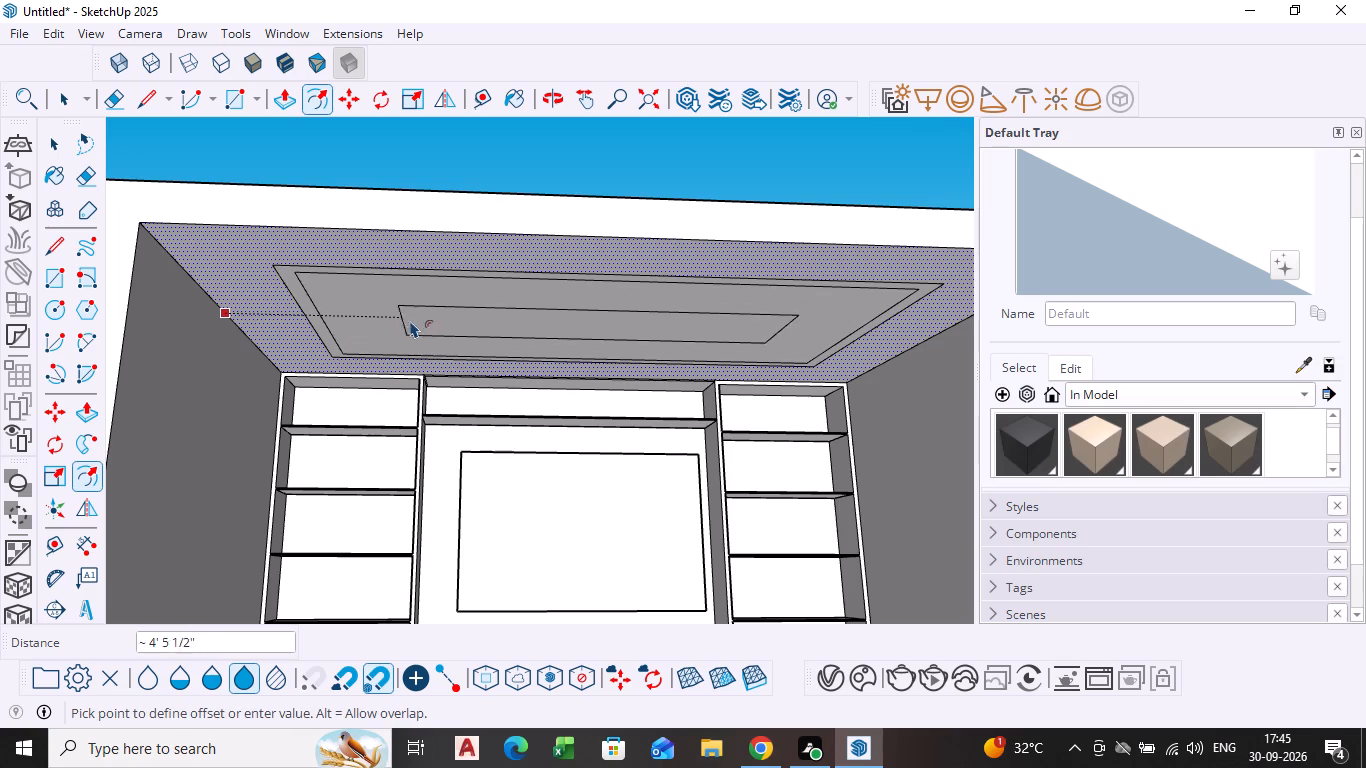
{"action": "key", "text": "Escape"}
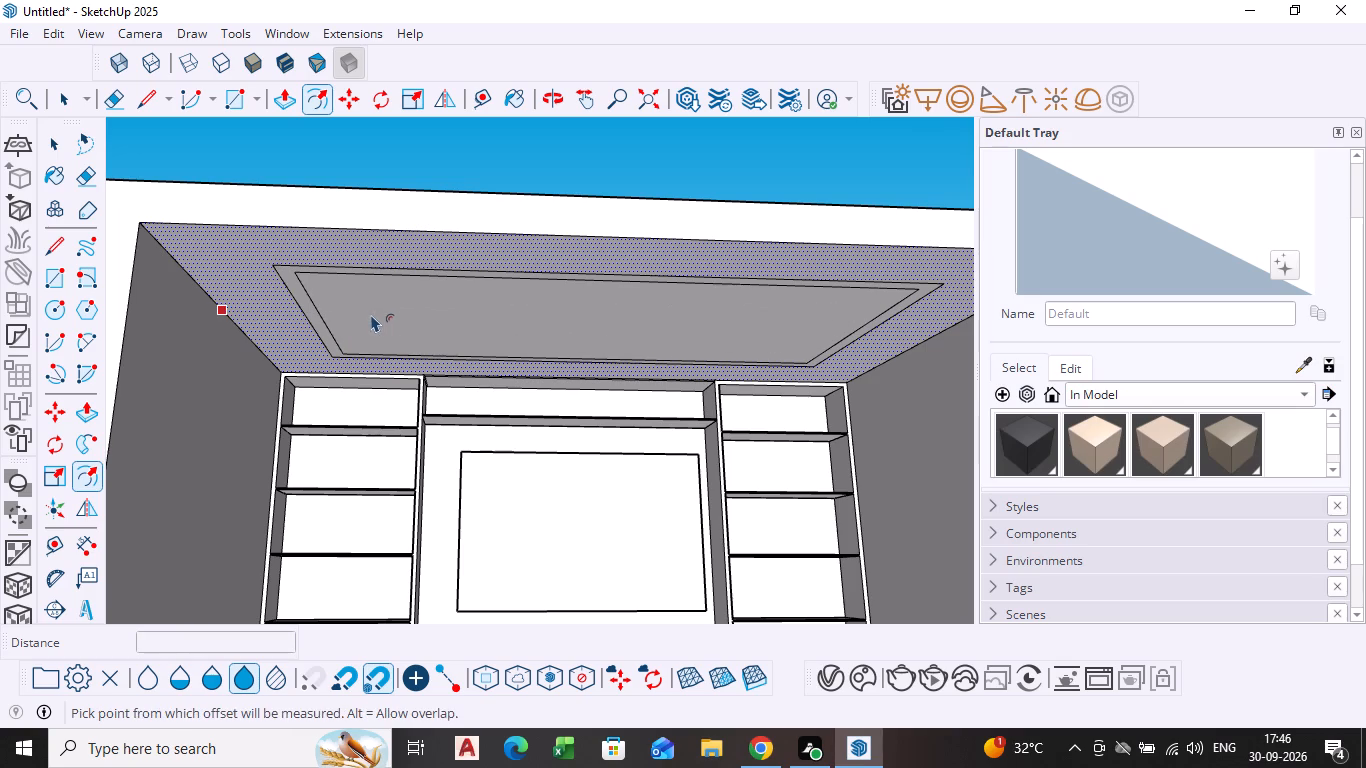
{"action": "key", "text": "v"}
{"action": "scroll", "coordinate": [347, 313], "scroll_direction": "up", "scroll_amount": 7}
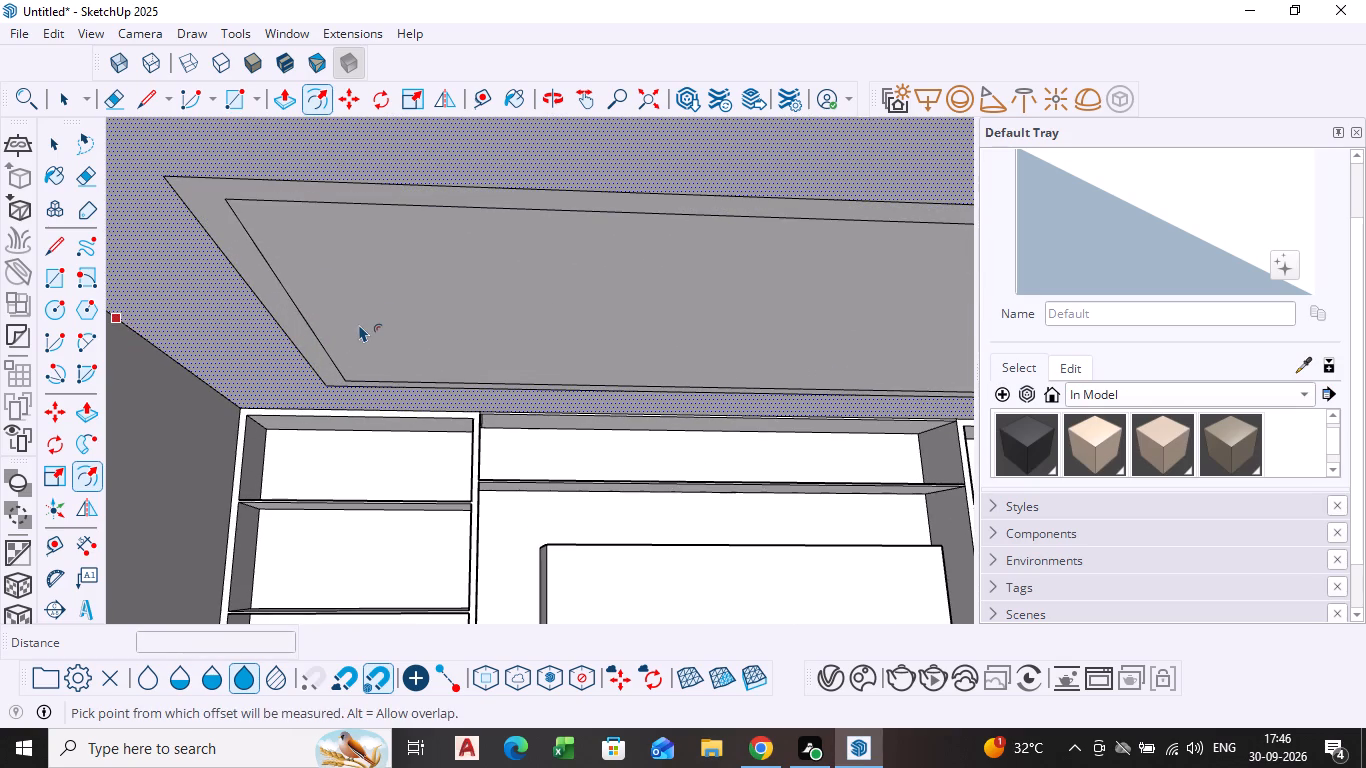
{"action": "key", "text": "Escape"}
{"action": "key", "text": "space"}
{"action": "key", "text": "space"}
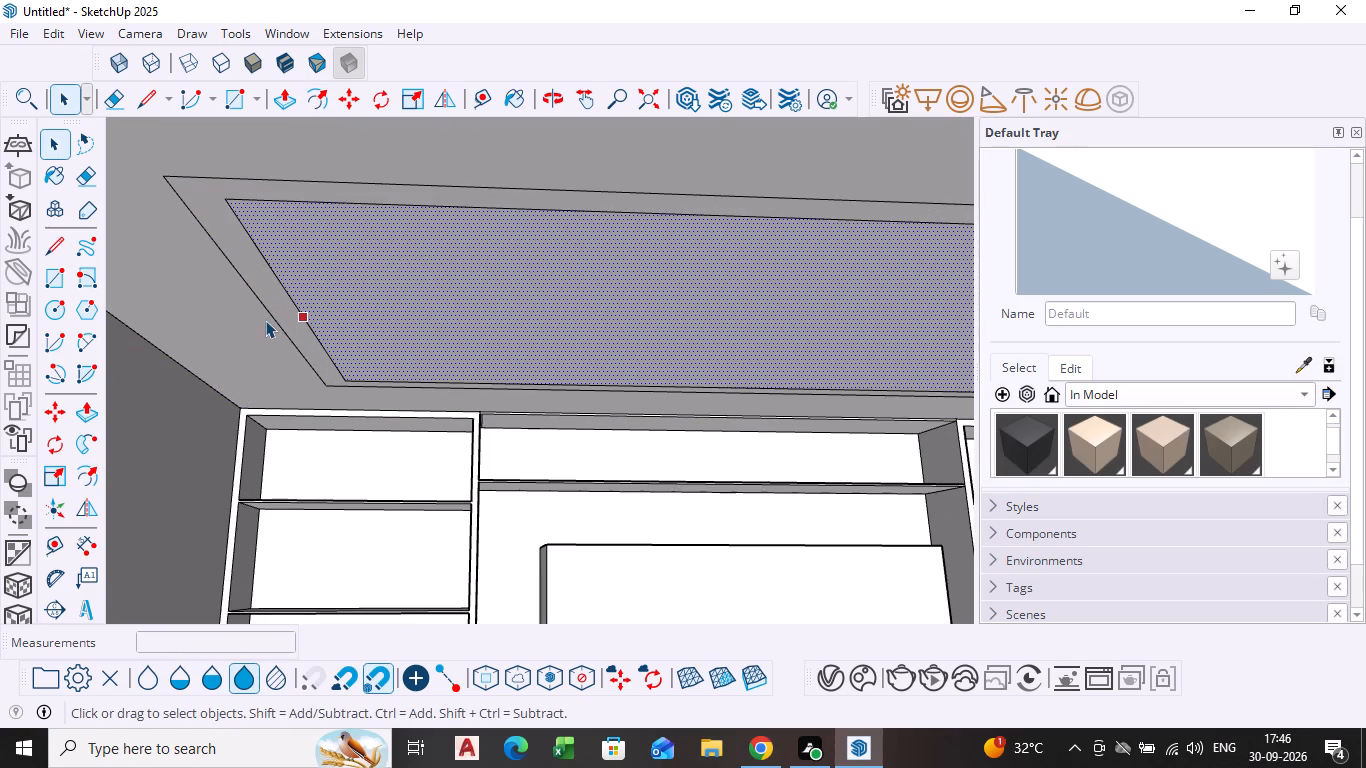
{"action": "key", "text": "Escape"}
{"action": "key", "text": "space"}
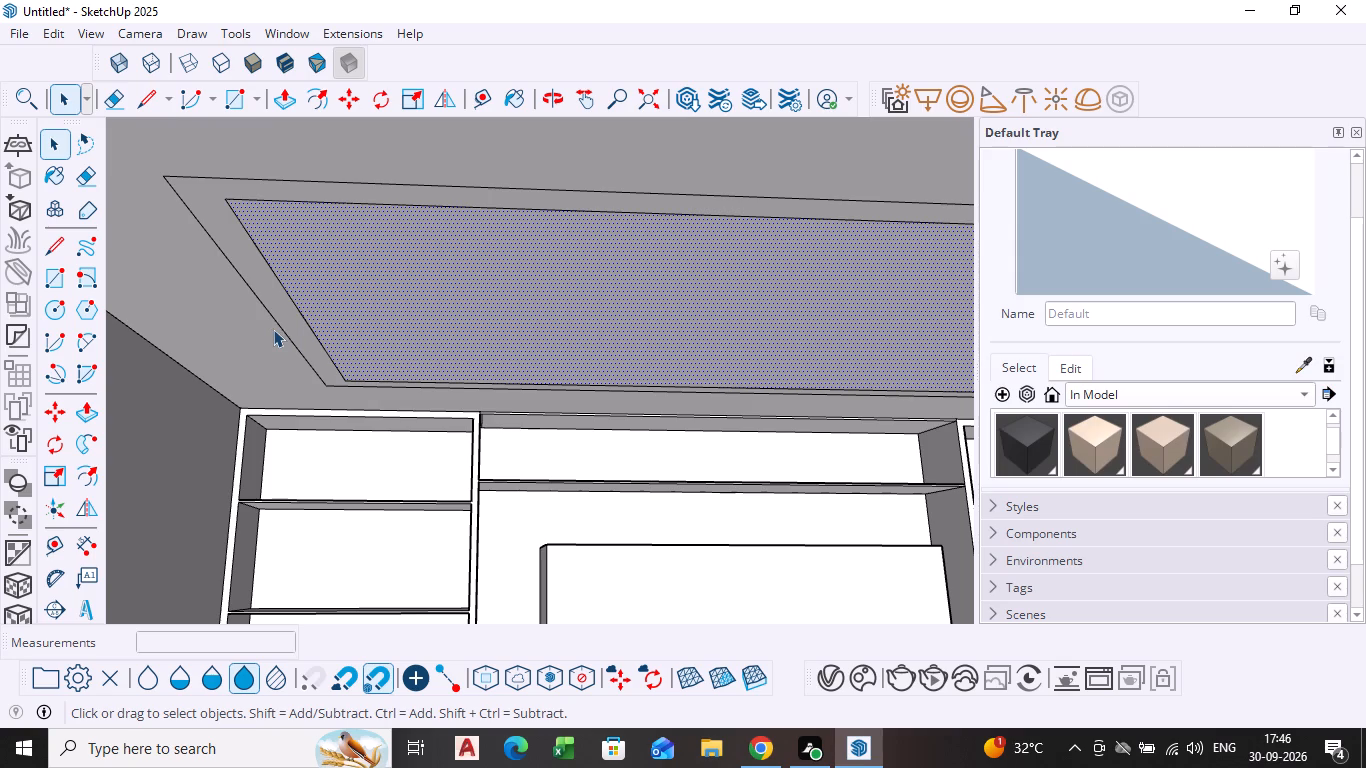
Offset the outer edge of the thin ceiling border inward by 2' to form a smaller central rectangle.
{"action": "left_click", "coordinate": [275, 327]}
{"action": "left_click", "coordinate": [294, 327]}
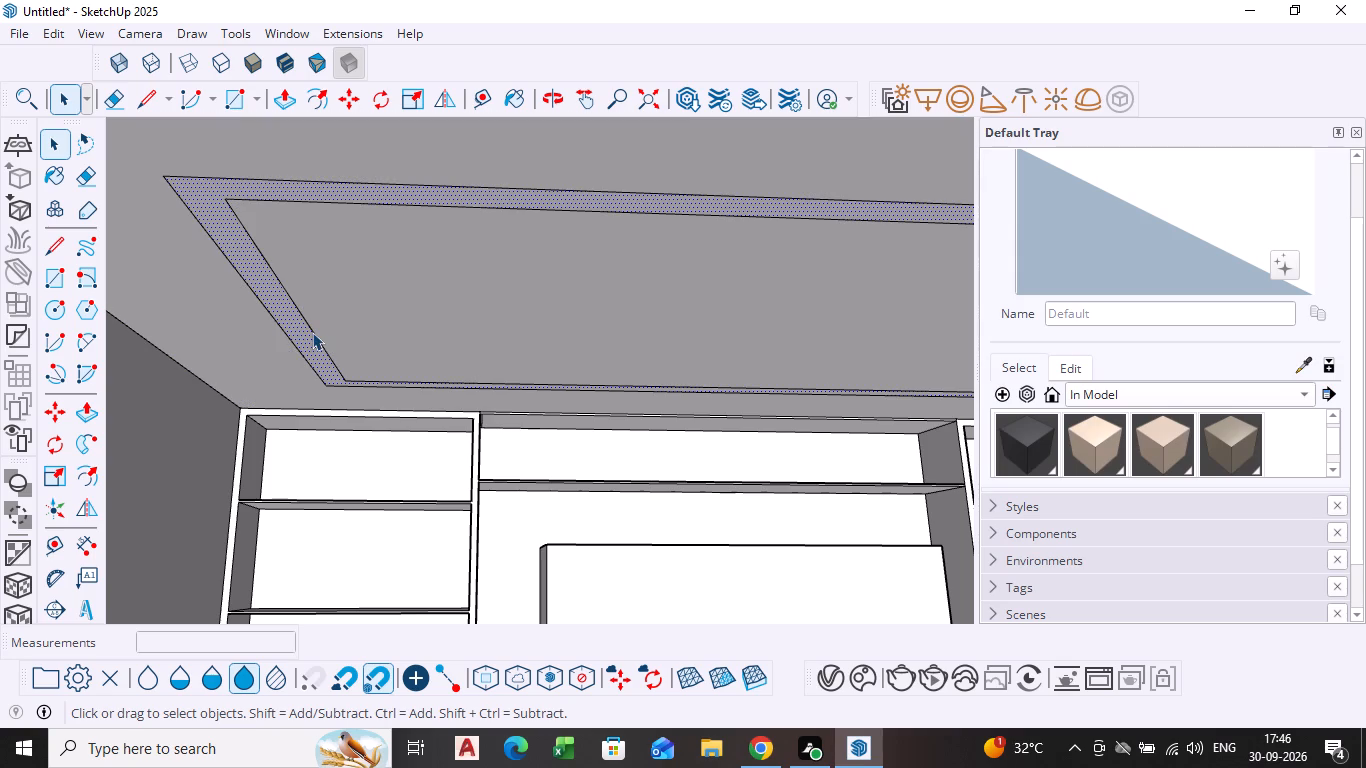
{"action": "left_click", "coordinate": [97, 464]}
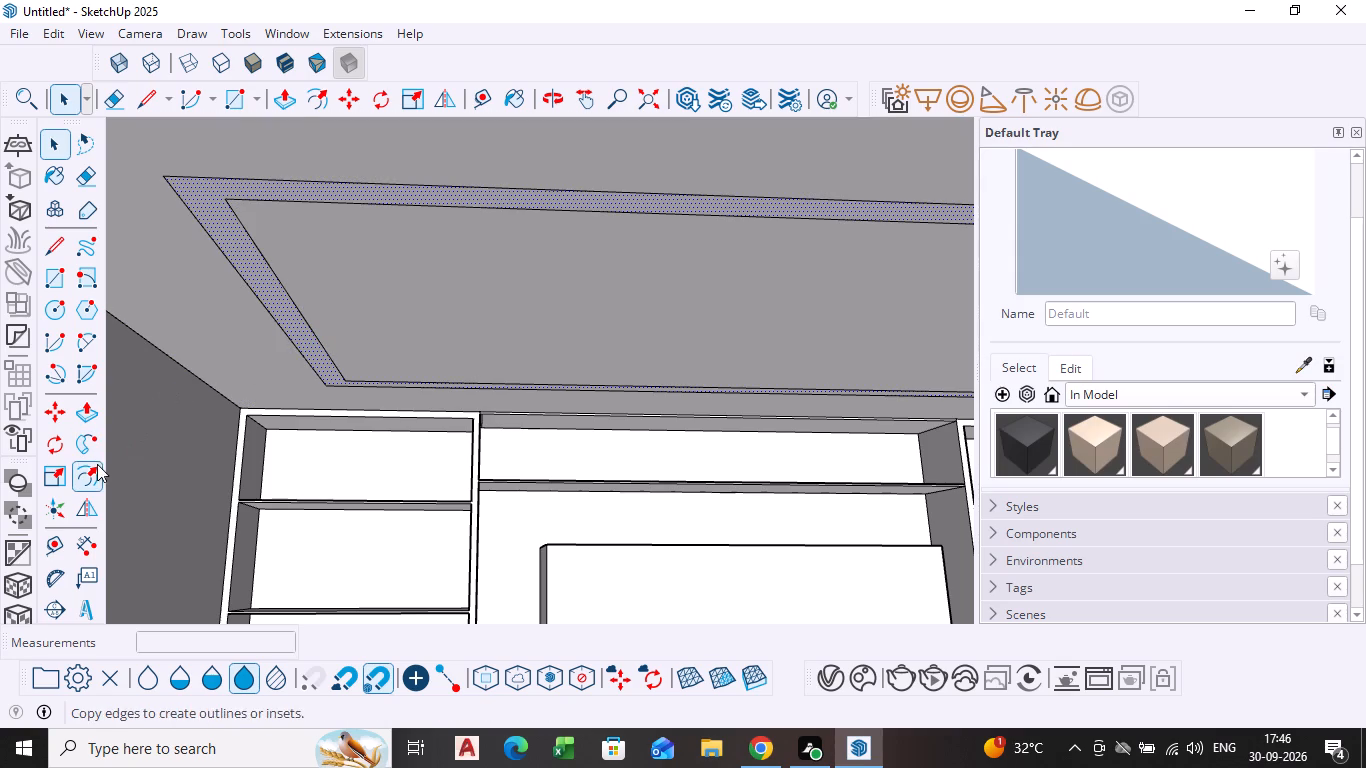
{"action": "left_click", "coordinate": [290, 324]}
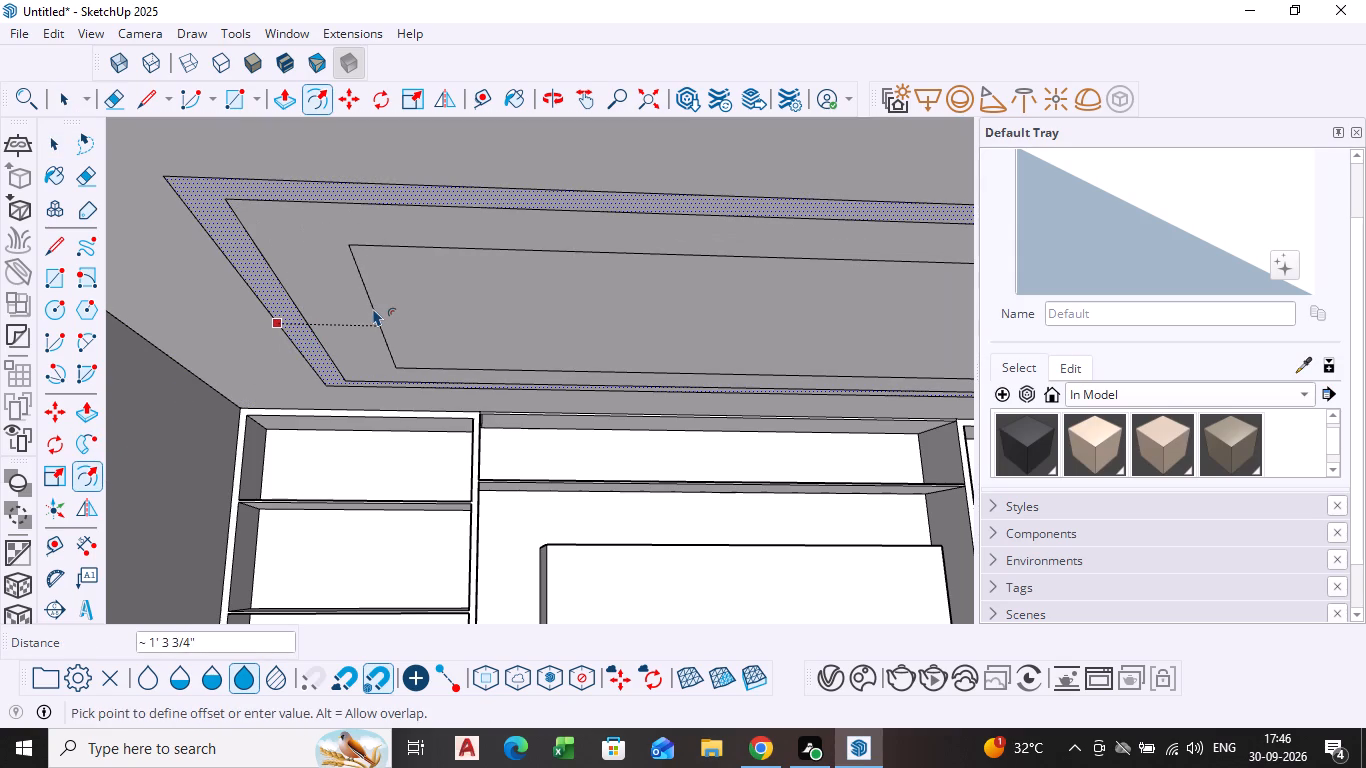
{"action": "key", "text": "2"}
{"action": "key", "text": "apostrophe"}
{"action": "key", "text": "Return"}
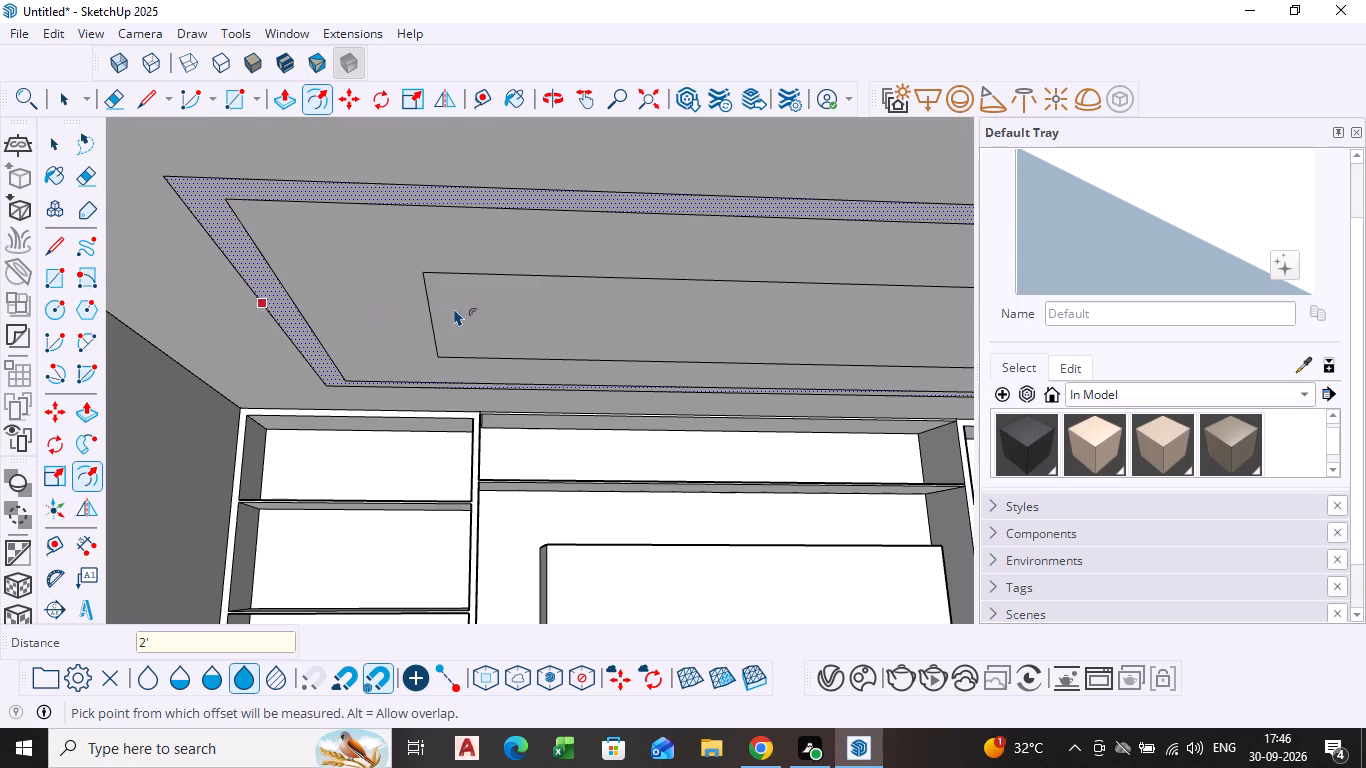
Offset the central ceiling rectangle inward by about 4 9/16" to form a second thin border.
{"action": "key", "text": "space"}
{"action": "left_click", "coordinate": [433, 312]}
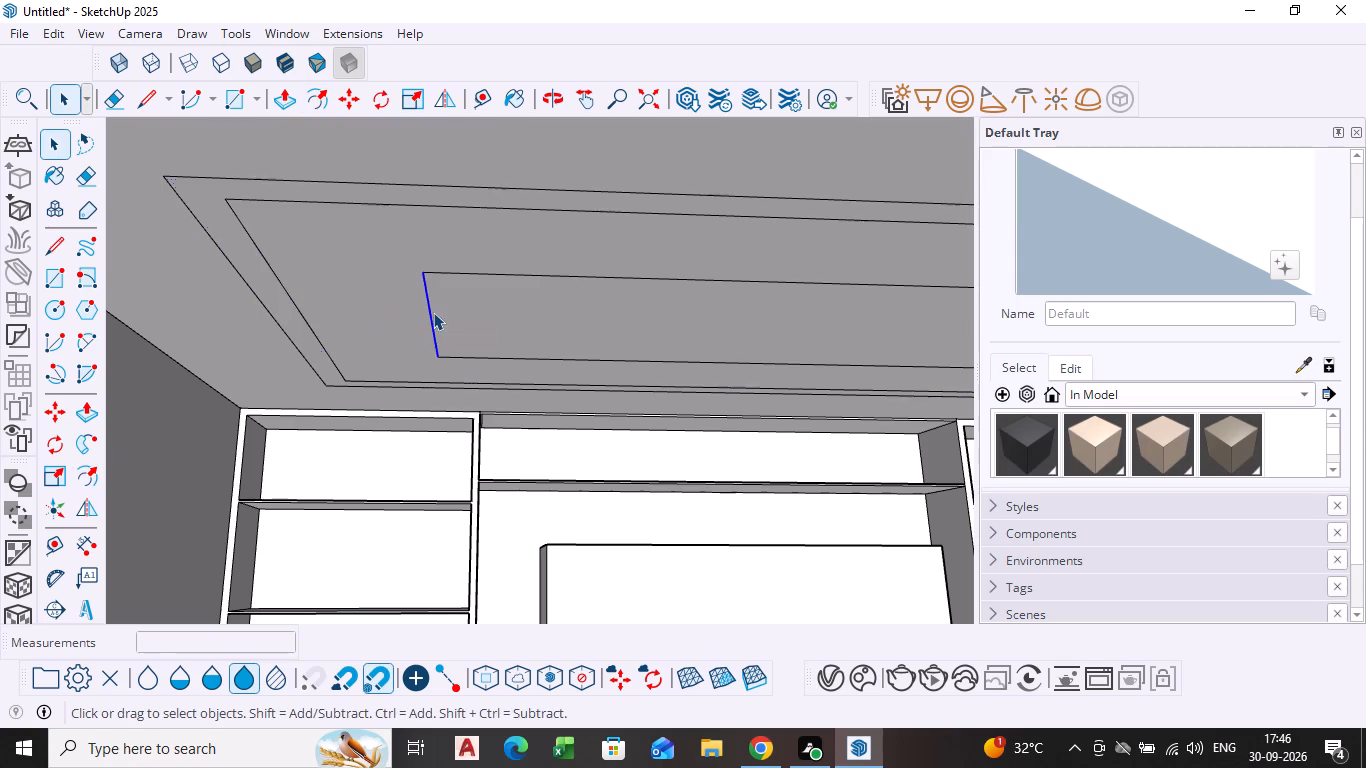
{"action": "left_click", "coordinate": [455, 308]}
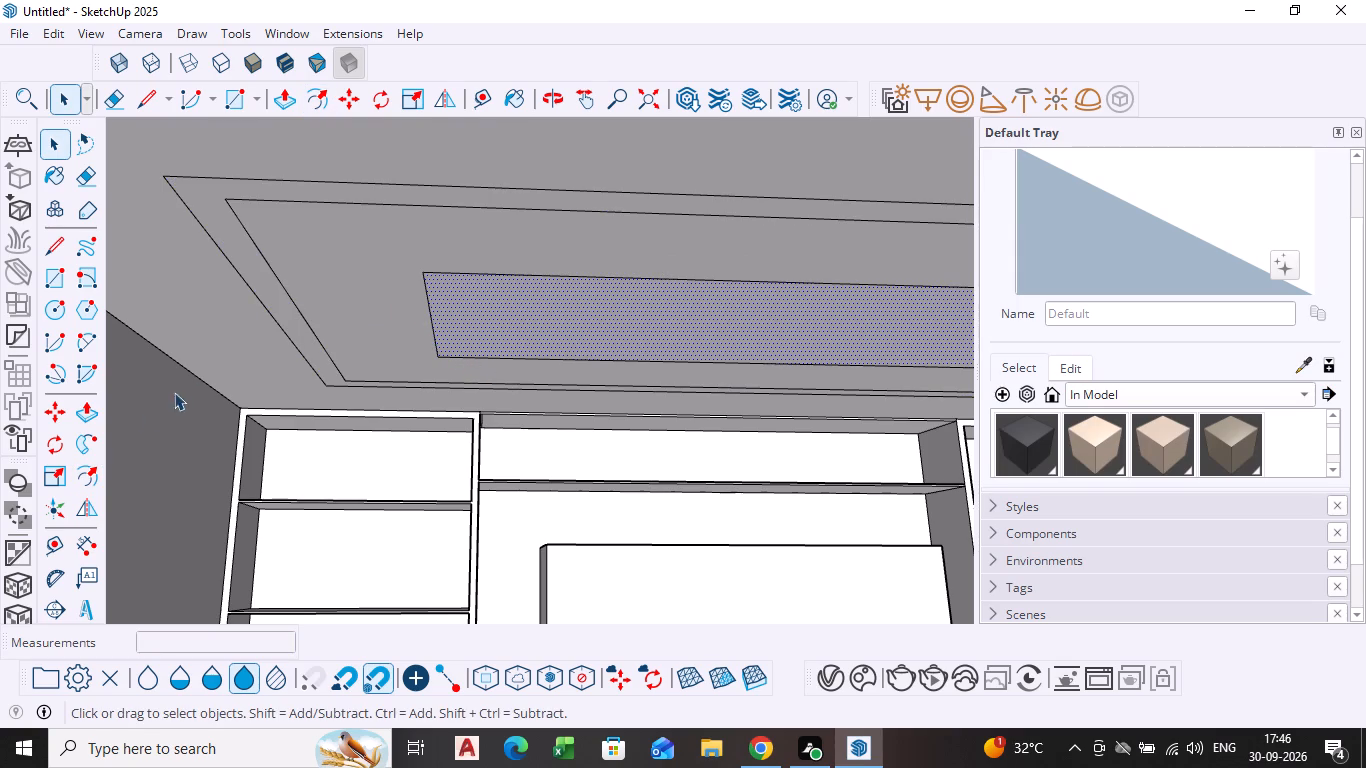
{"action": "left_click", "coordinate": [95, 469]}
{"action": "left_click", "coordinate": [460, 319]}
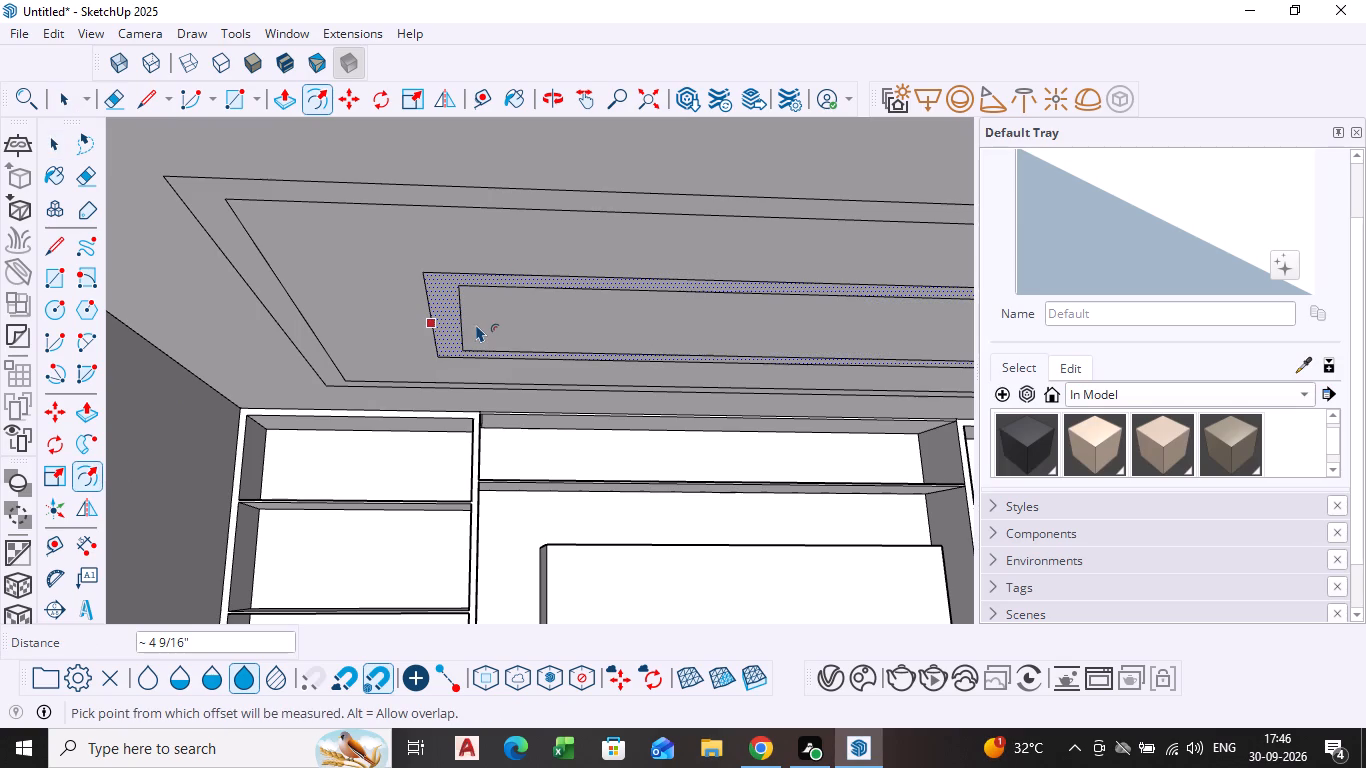
{"action": "left_click", "coordinate": [478, 324]}
{"action": "key", "text": "Escape"}
Examine the nested offset rectangles on the ceiling's underside from several distances and angles.
{"action": "scroll", "coordinate": [517, 352], "scroll_direction": "down", "scroll_amount": 4}
{"action": "scroll", "coordinate": [625, 412], "scroll_direction": "down", "scroll_amount": 3}
{"action": "middle_click_drag", "start_coordinate": [744, 418], "coordinate": [673, 415], "text": "shift"}
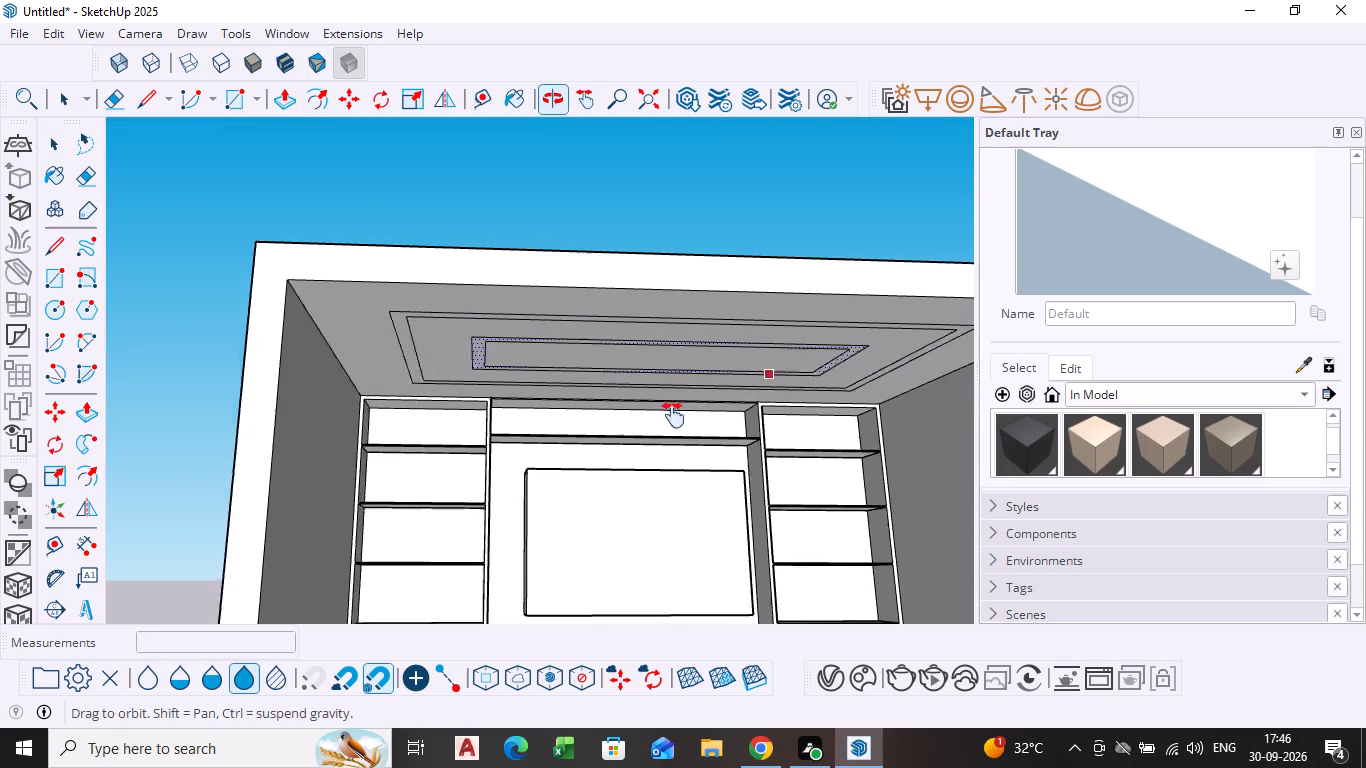
{"action": "middle_click_drag", "start_coordinate": [673, 415], "coordinate": [582, 397], "text": "shift"}
{"action": "scroll", "coordinate": [412, 339], "scroll_direction": "up", "scroll_amount": 3}
{"action": "key", "text": "space"}
{"action": "scroll", "coordinate": [276, 344], "scroll_direction": "up", "scroll_amount": 2}
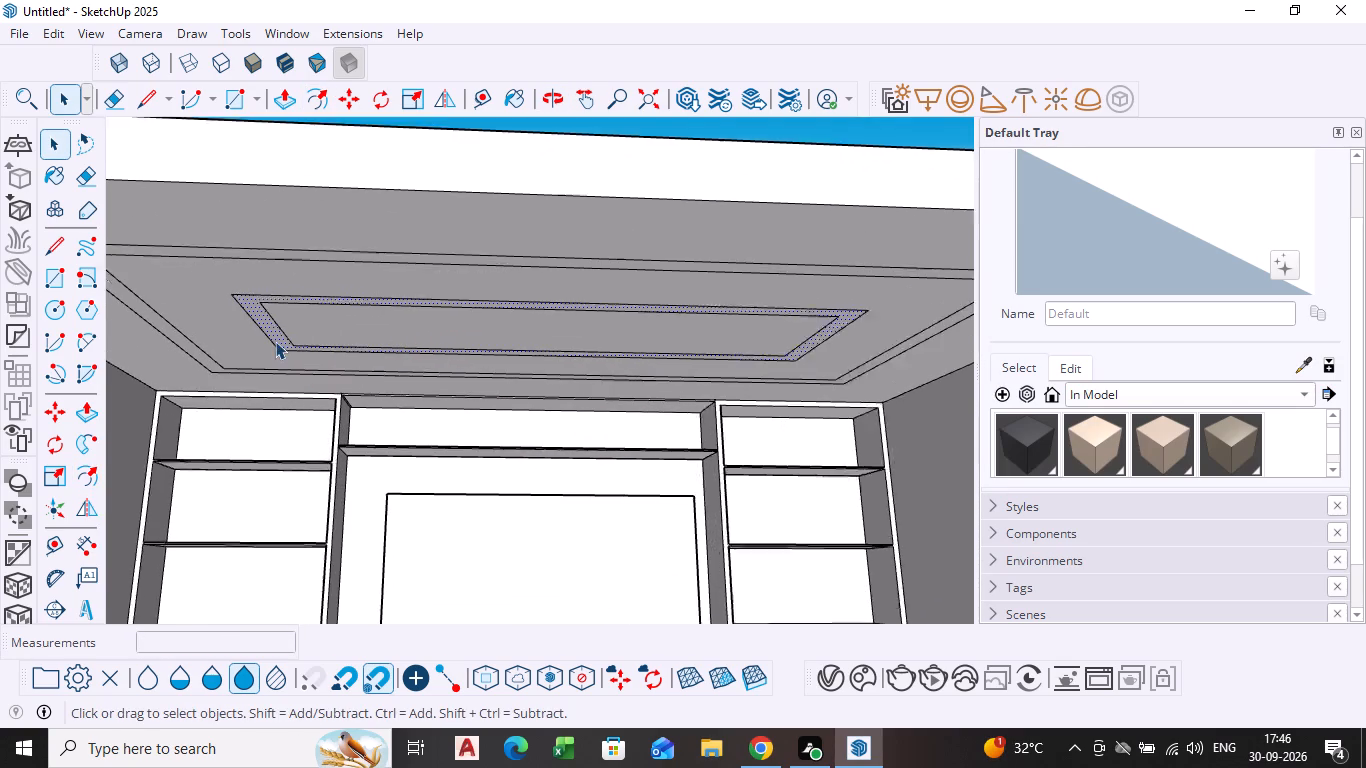
{"action": "scroll", "coordinate": [275, 341], "scroll_direction": "up", "scroll_amount": 1}
{"action": "scroll", "coordinate": [360, 377], "scroll_direction": "down", "scroll_amount": 5}
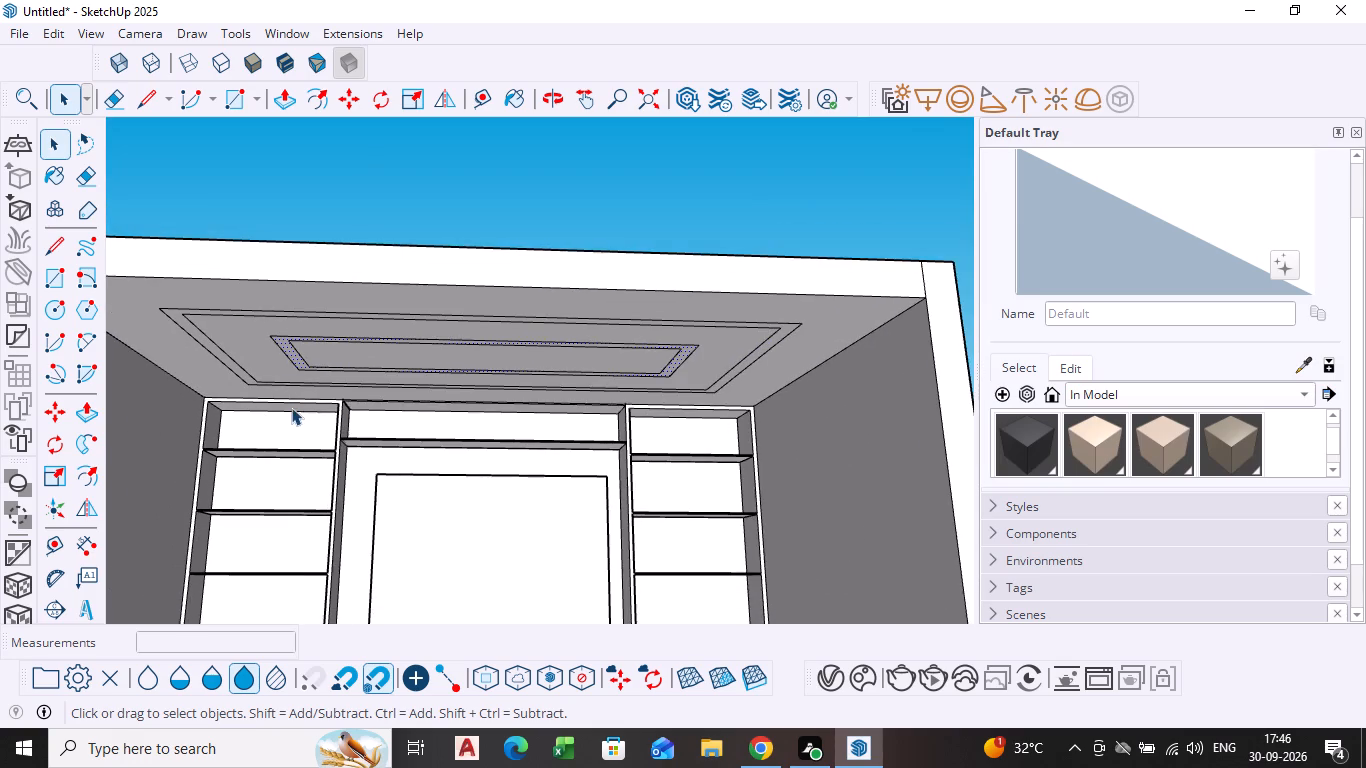
{"action": "scroll", "coordinate": [291, 406], "scroll_direction": "down", "scroll_amount": 4}
Push the ceiling's upper face down slightly to thin the slab further.
{"action": "middle_click_drag", "start_coordinate": [355, 316], "coordinate": [358, 502]}
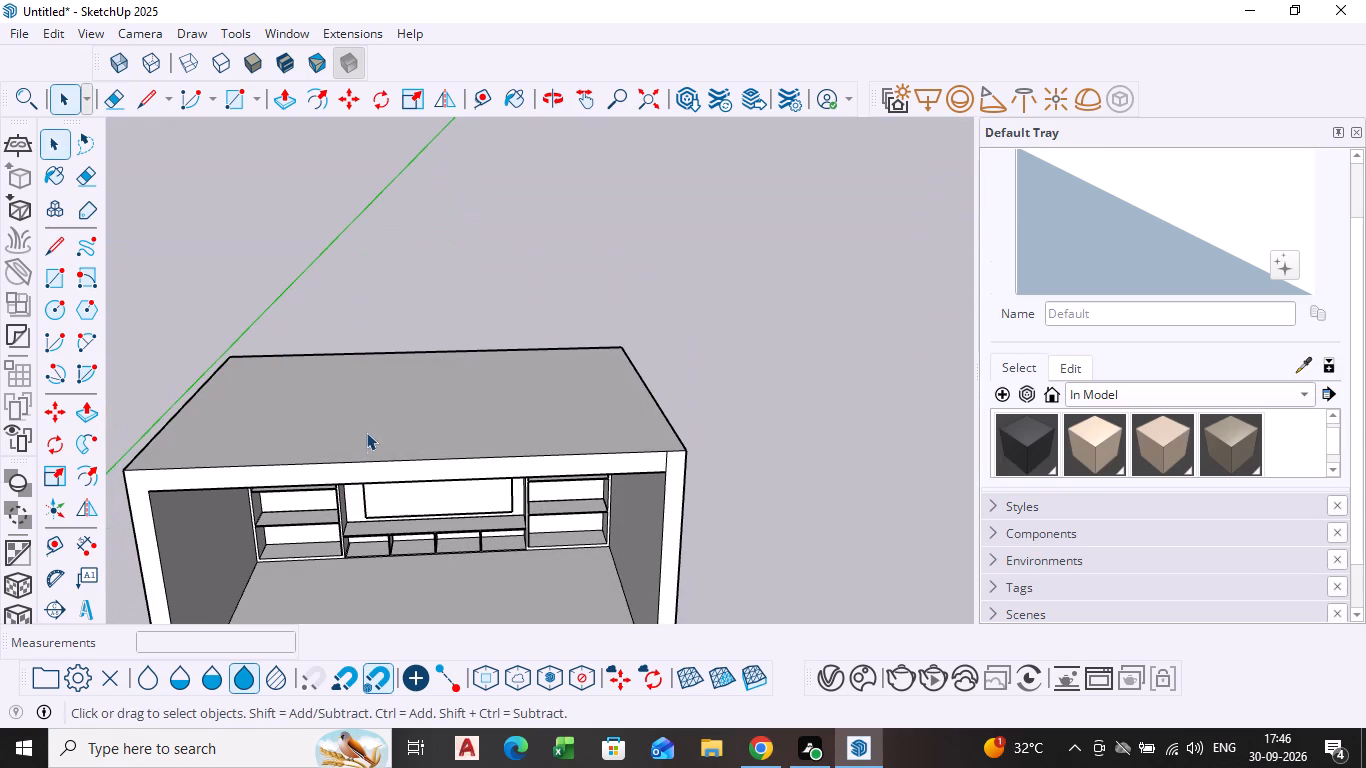
{"action": "left_click", "coordinate": [368, 424]}
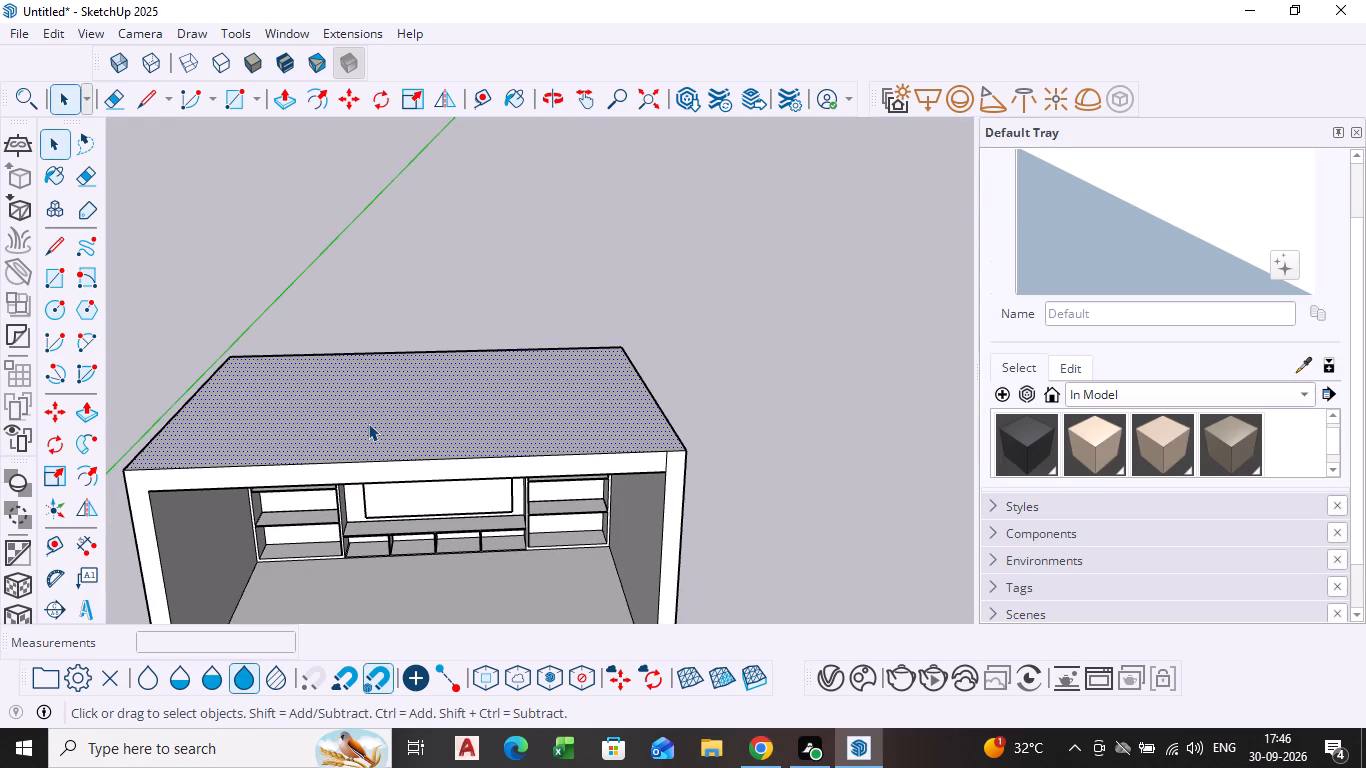
{"action": "key", "text": "p"}
{"action": "left_click", "coordinate": [368, 423]}
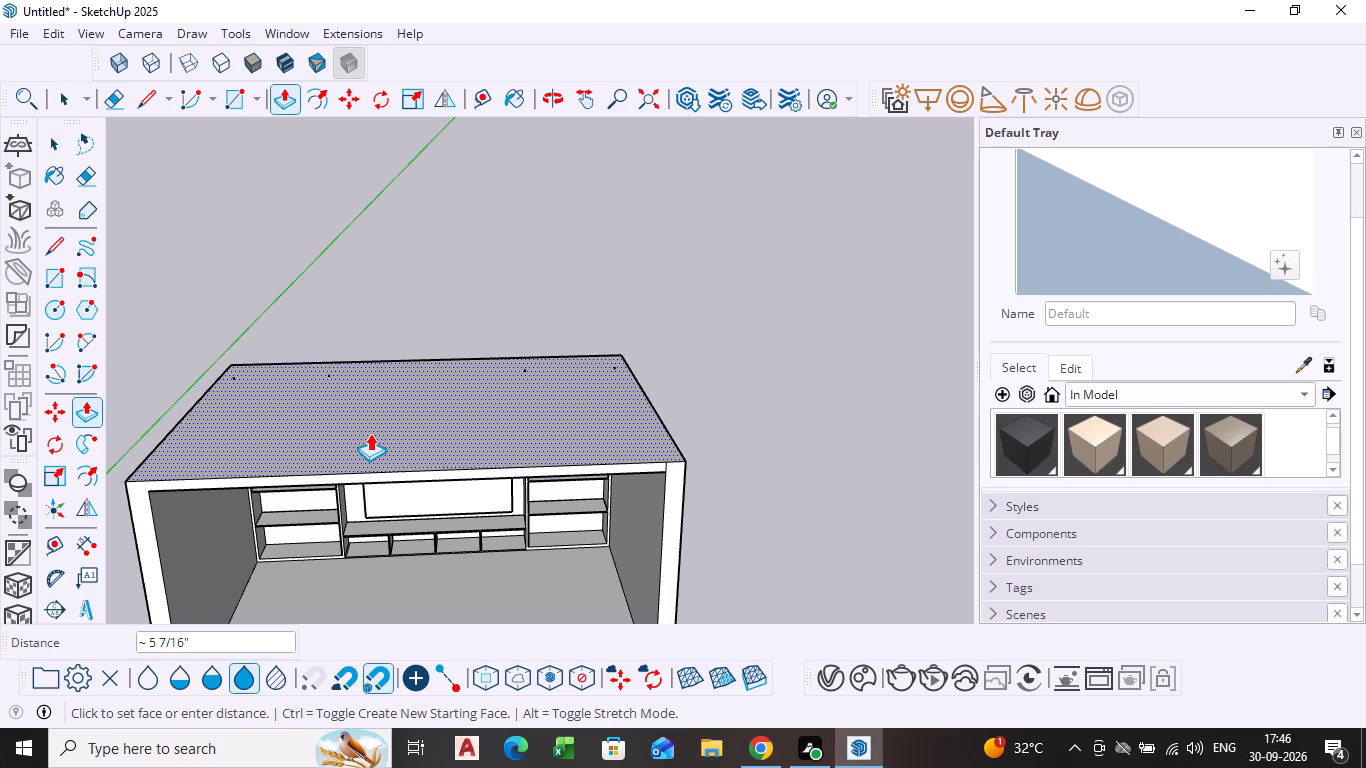
{"action": "left_click", "coordinate": [372, 429]}
{"action": "key", "text": "space"}
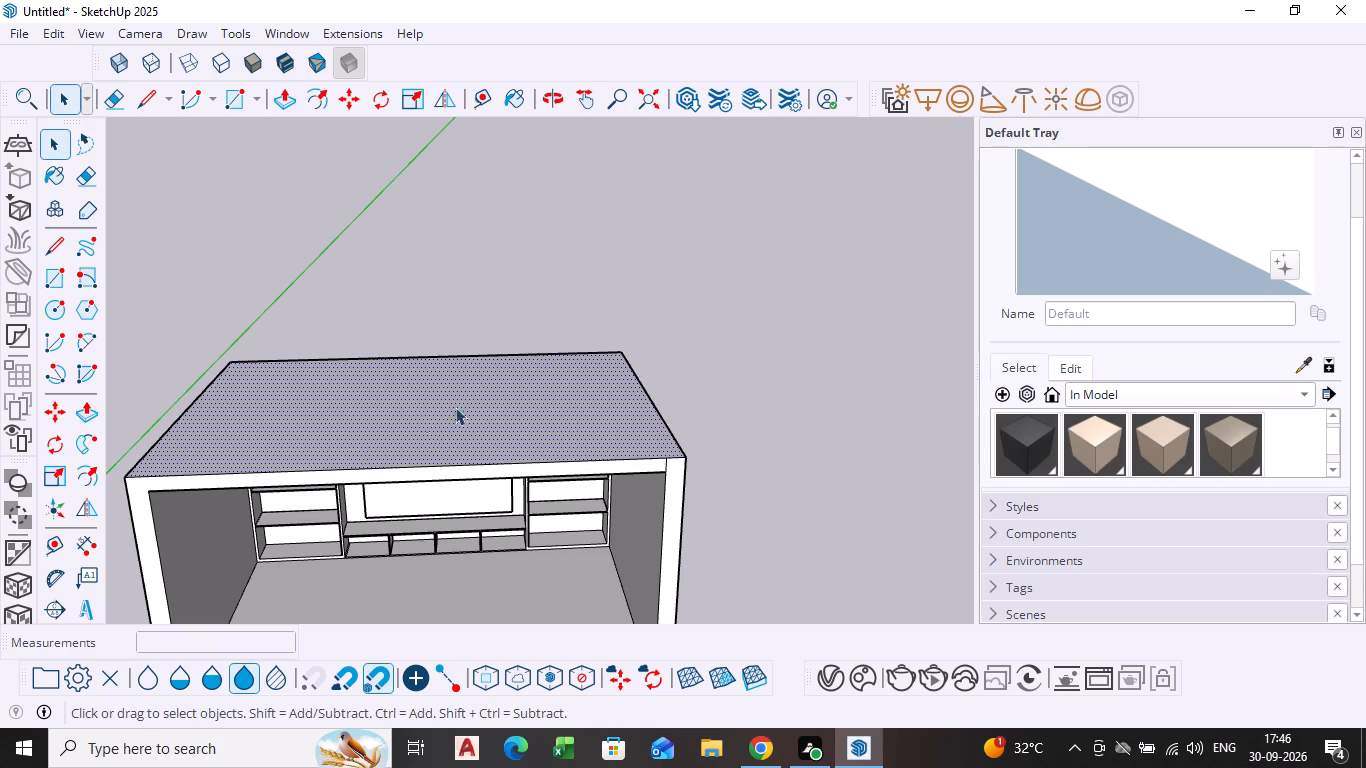
View the ceiling's underside and its offset borders from below.
{"action": "middle_click_drag", "start_coordinate": [376, 522], "coordinate": [415, 267]}
{"action": "scroll", "coordinate": [399, 283], "scroll_direction": "up", "scroll_amount": 3}
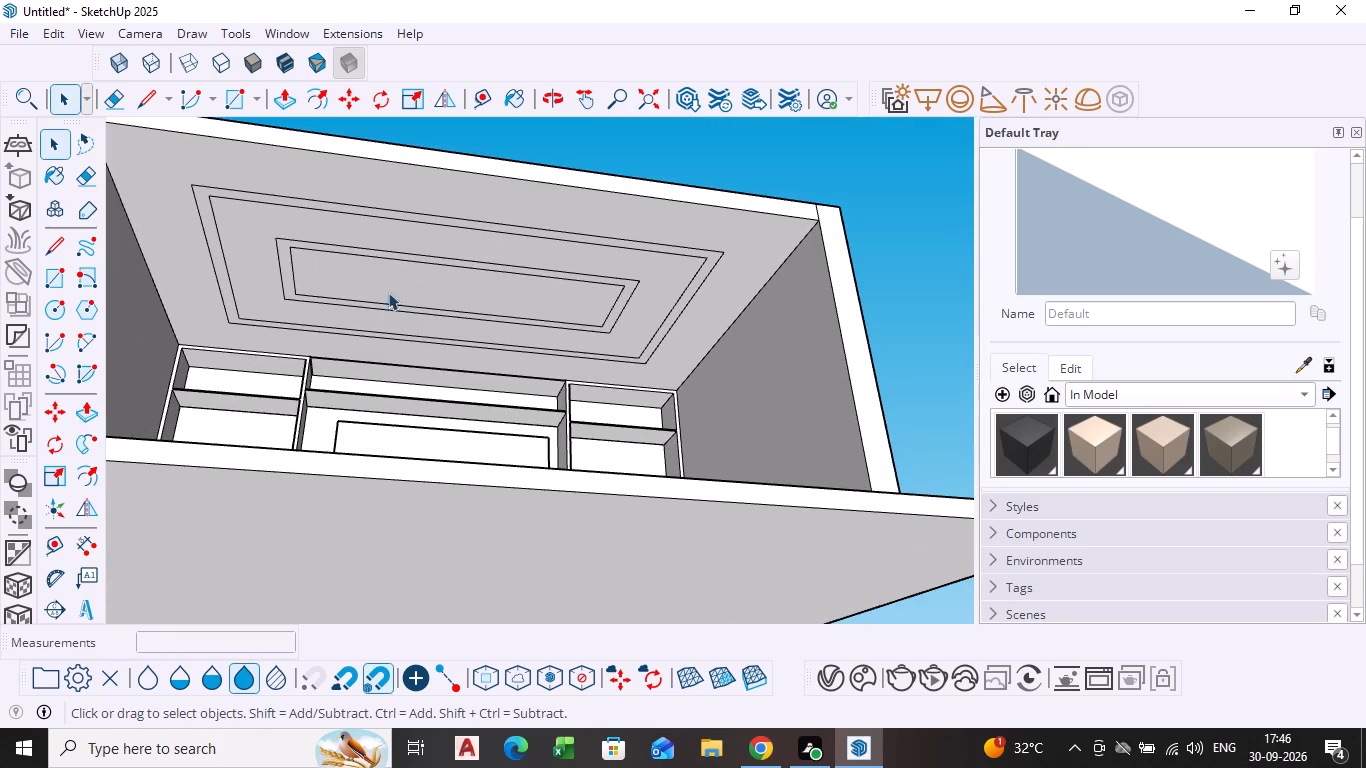
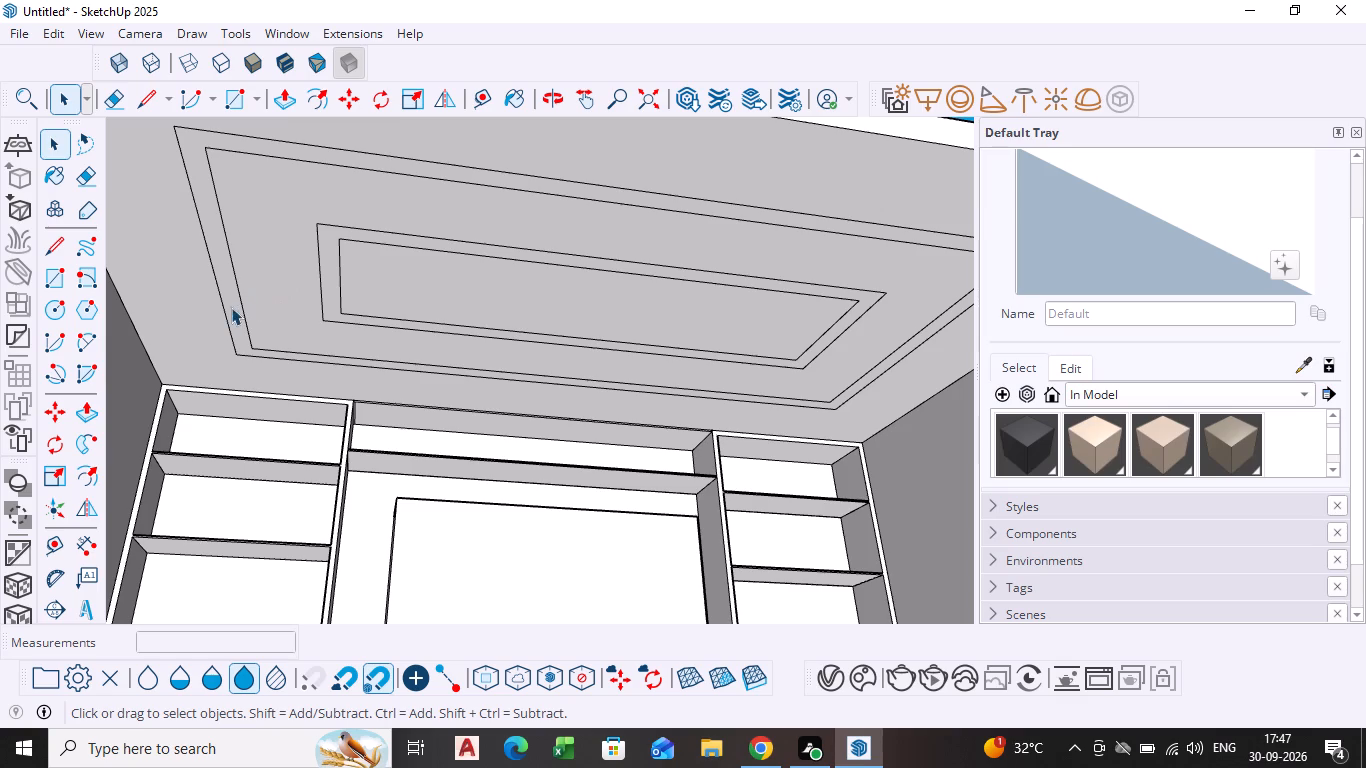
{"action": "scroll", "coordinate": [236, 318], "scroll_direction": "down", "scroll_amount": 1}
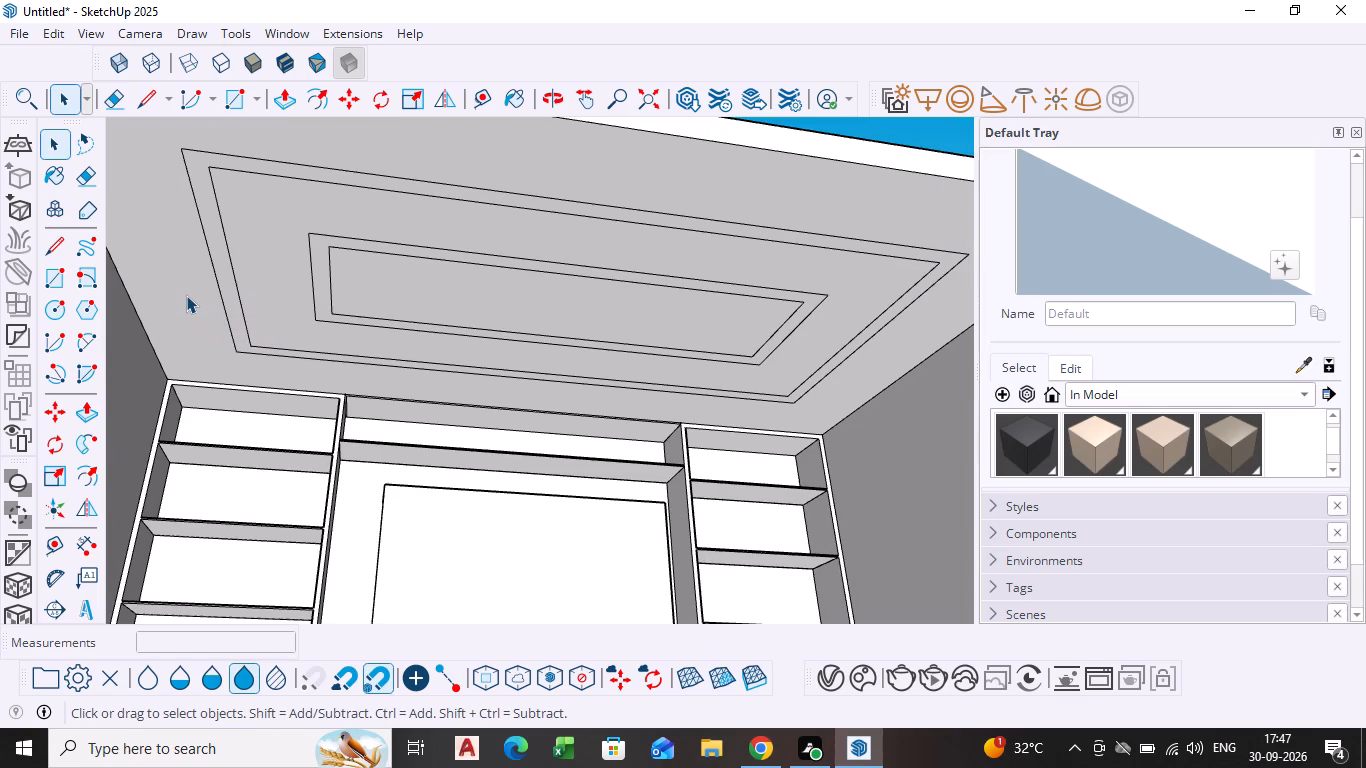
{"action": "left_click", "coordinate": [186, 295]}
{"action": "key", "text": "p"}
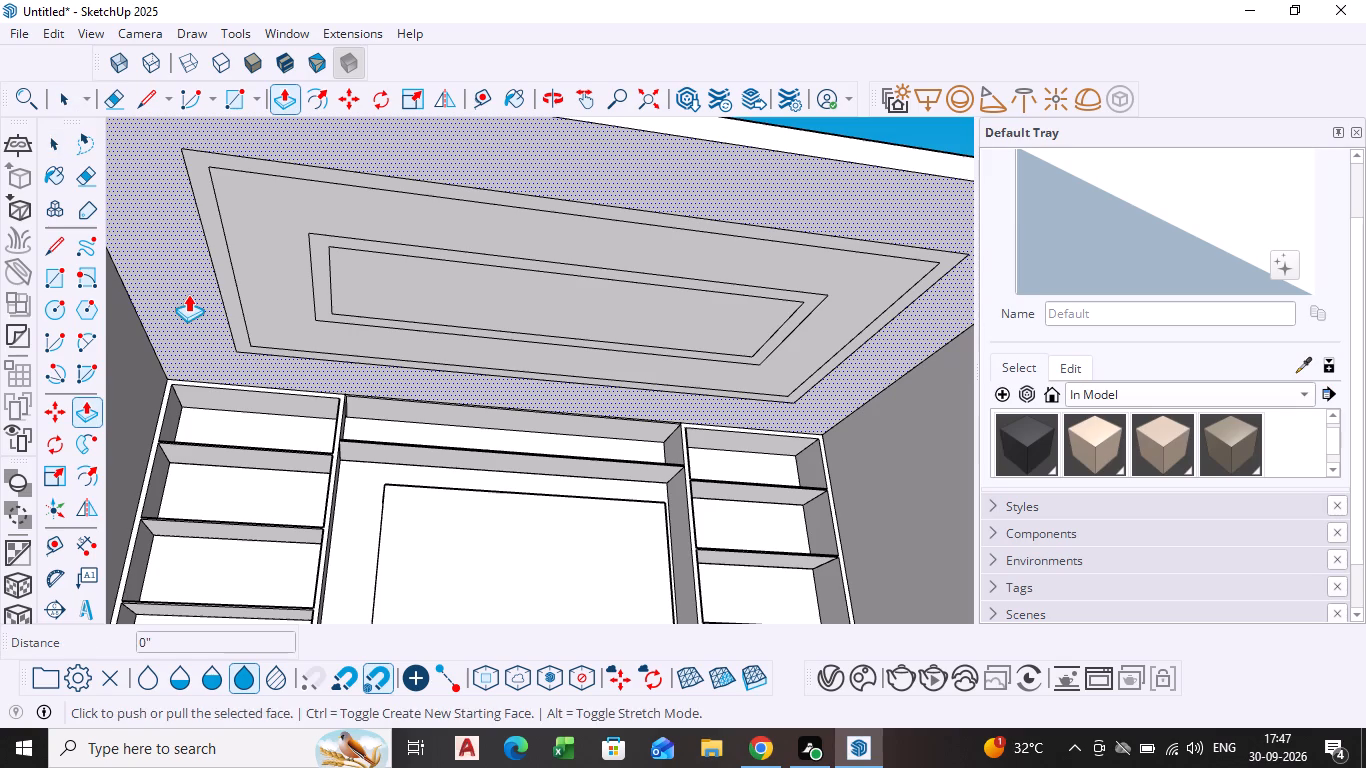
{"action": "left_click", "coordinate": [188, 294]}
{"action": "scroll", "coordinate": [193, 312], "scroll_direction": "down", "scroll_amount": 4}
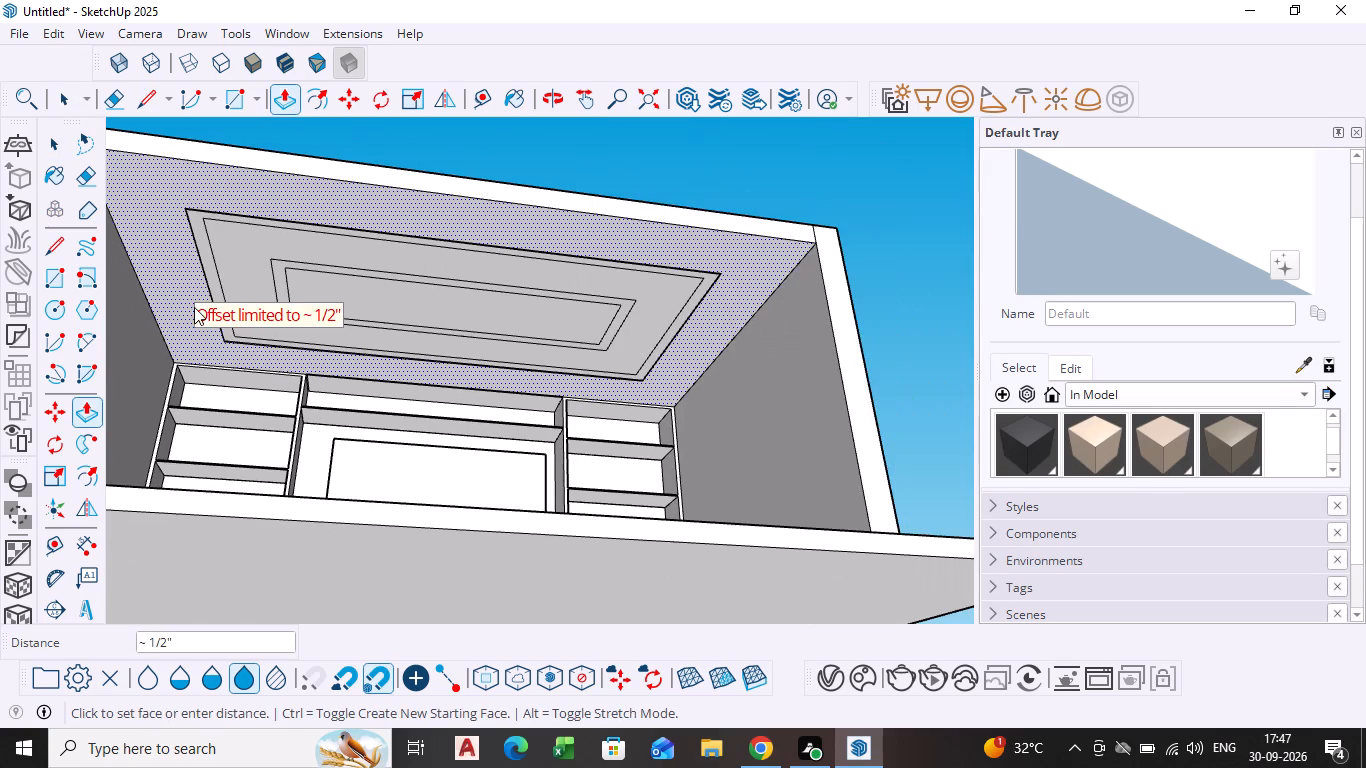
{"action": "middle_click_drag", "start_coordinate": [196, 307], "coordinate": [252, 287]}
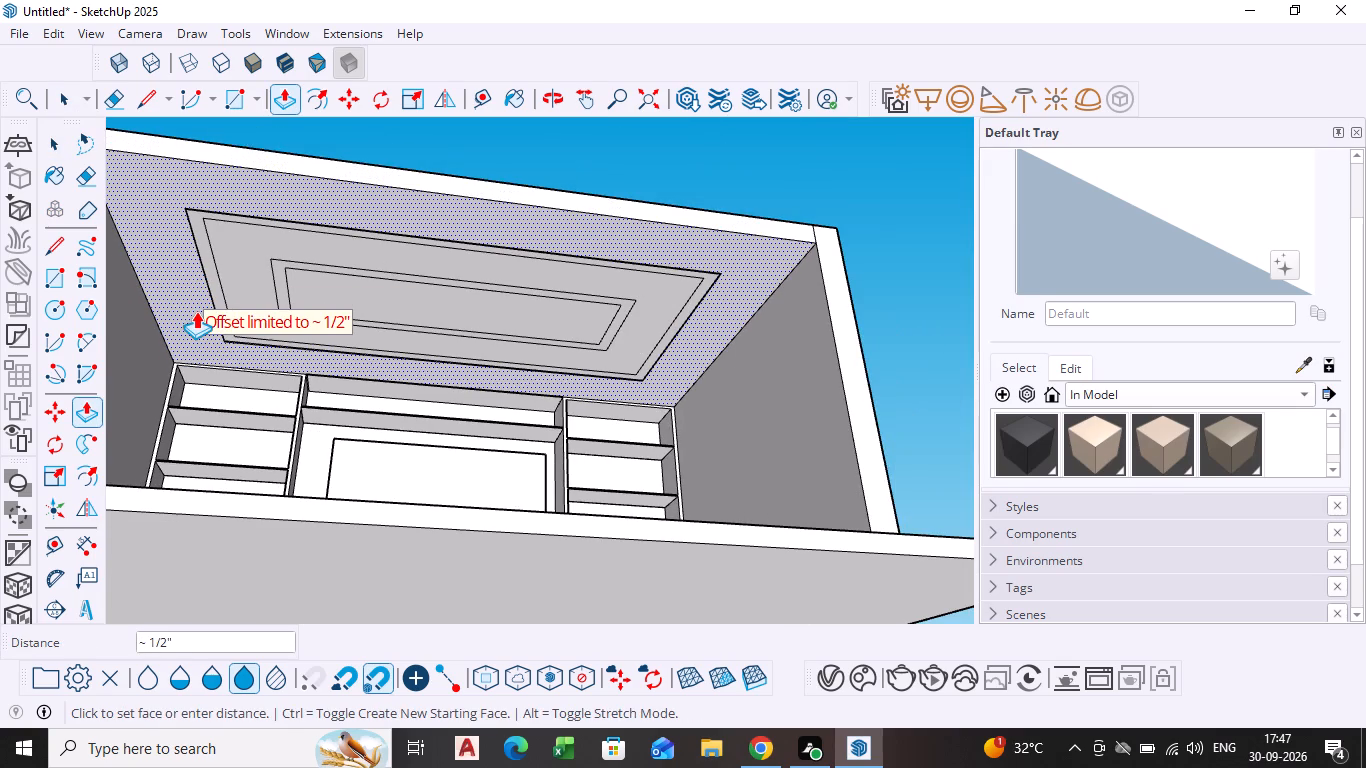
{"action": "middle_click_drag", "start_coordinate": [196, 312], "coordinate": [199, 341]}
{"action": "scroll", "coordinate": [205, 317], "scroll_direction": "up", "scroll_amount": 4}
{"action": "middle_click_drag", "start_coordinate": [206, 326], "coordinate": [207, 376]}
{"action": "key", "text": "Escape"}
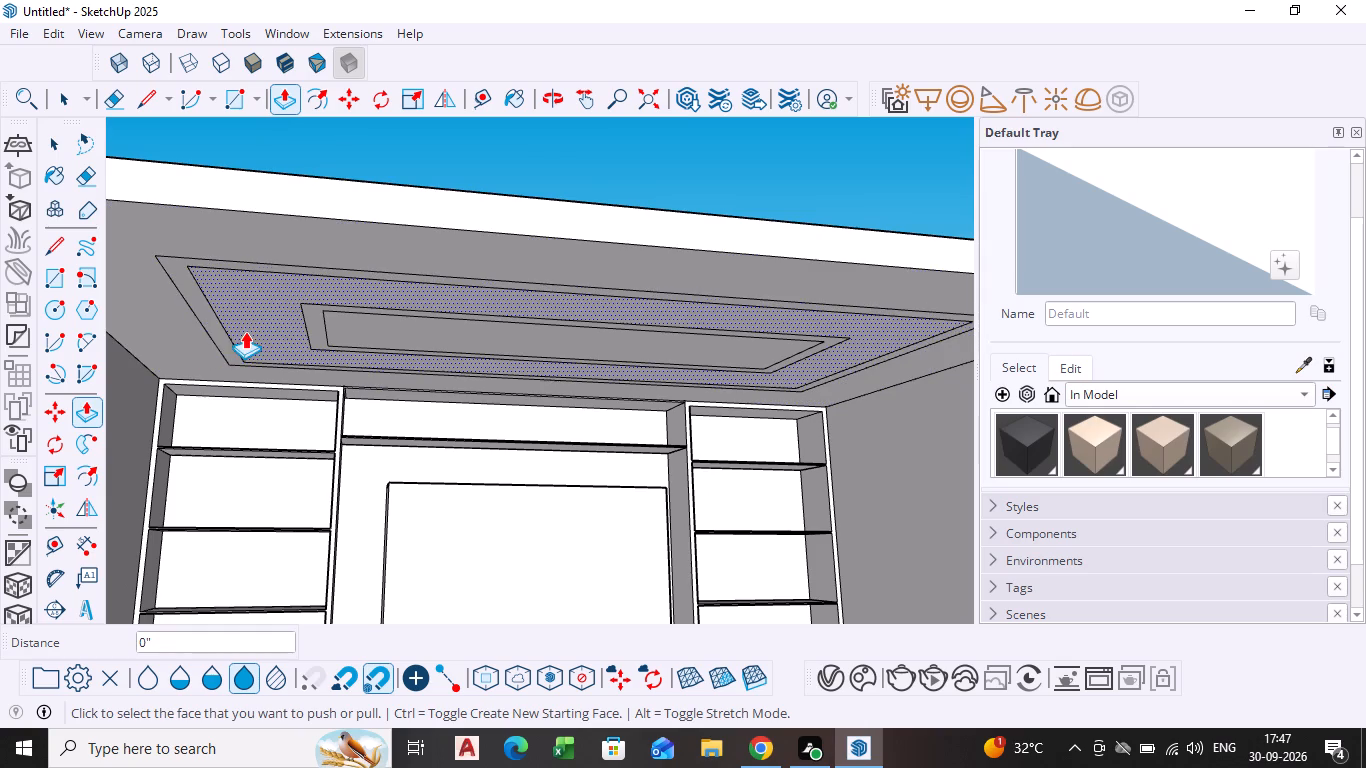
Push the ceiling's two thin borders upward into recessed grooves, the outer one about 3 5/8" deep.
{"action": "middle_click", "coordinate": [245, 355]}
{"action": "scroll", "coordinate": [230, 317], "scroll_direction": "up", "scroll_amount": 3}
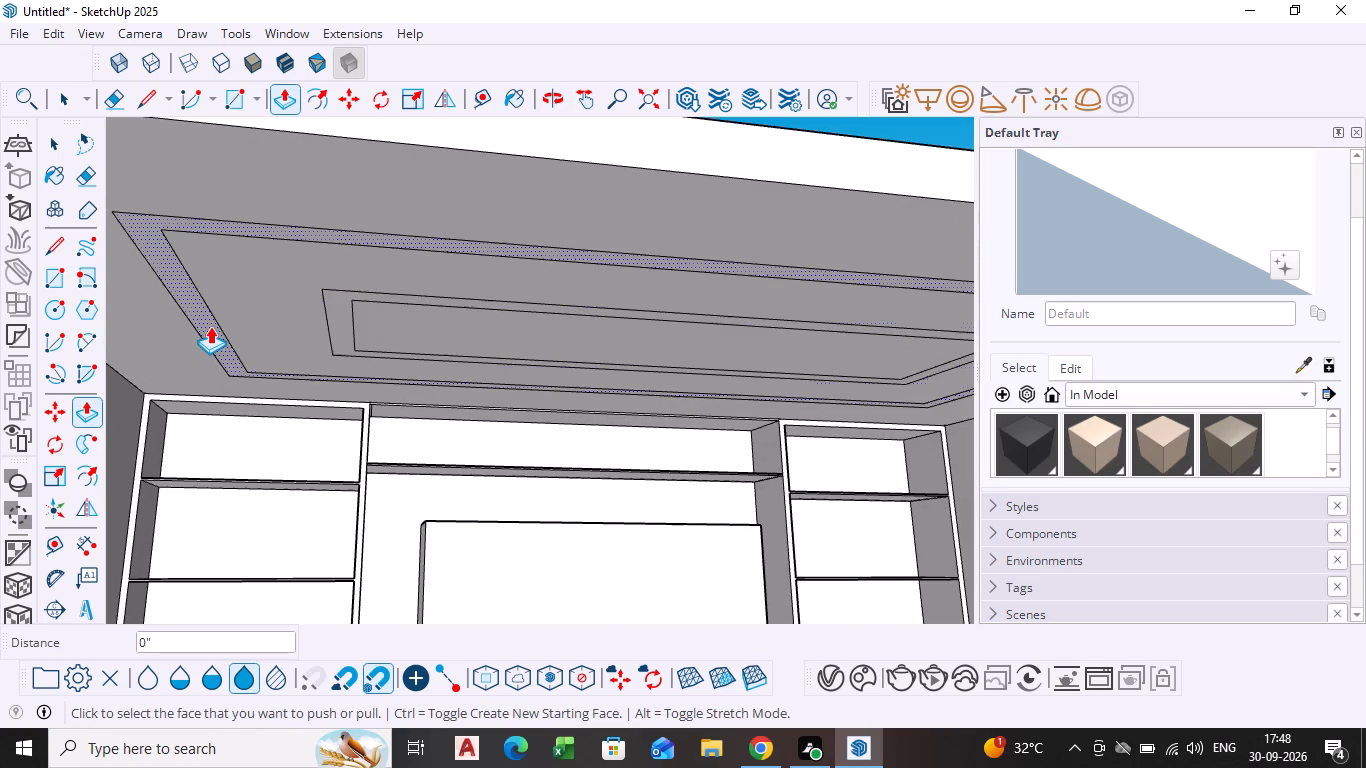
{"action": "left_click", "coordinate": [209, 326]}
{"action": "left_click", "coordinate": [209, 307]}
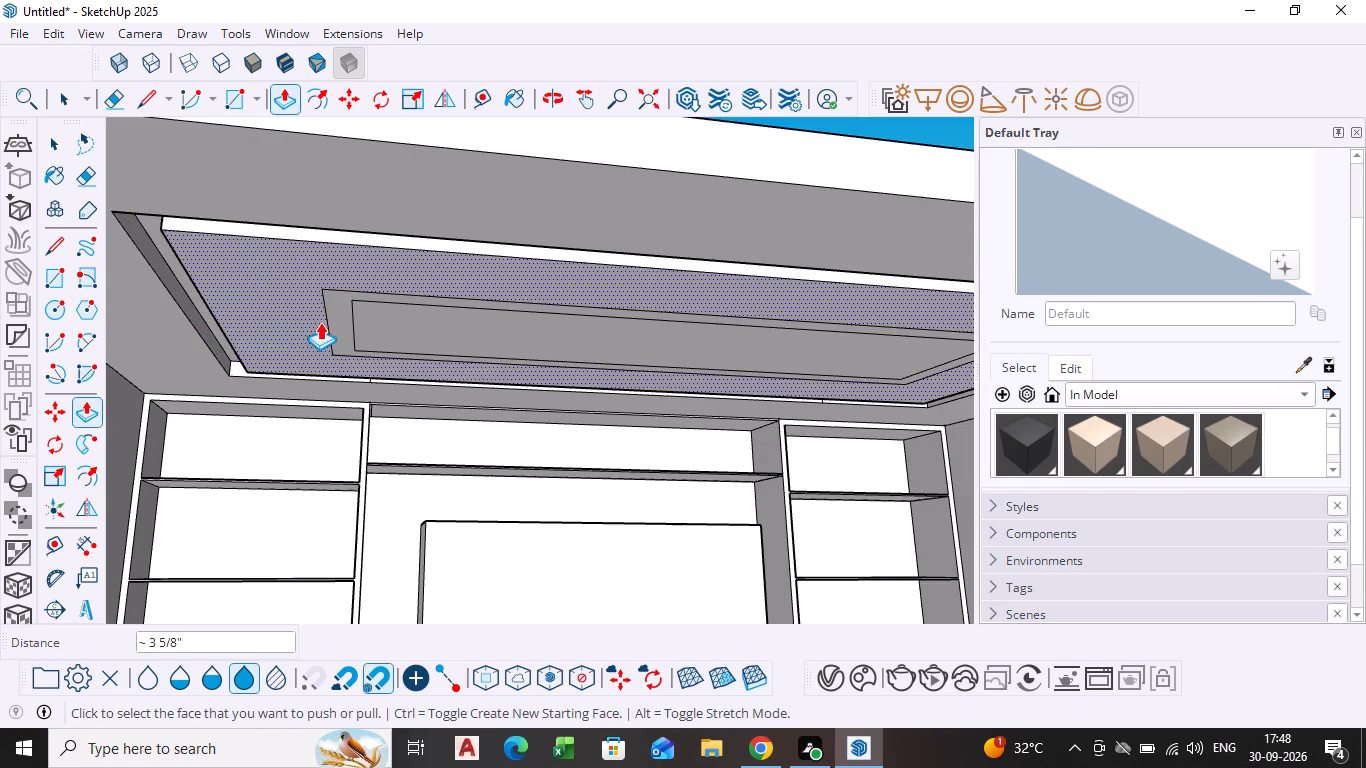
{"action": "left_click", "coordinate": [339, 321]}
{"action": "left_click", "coordinate": [343, 299]}
{"action": "key", "text": "space"}
Examine the recessed border grooves on the ceiling's underside from several distances and angles.
{"action": "scroll", "coordinate": [333, 384], "scroll_direction": "down", "scroll_amount": 4}
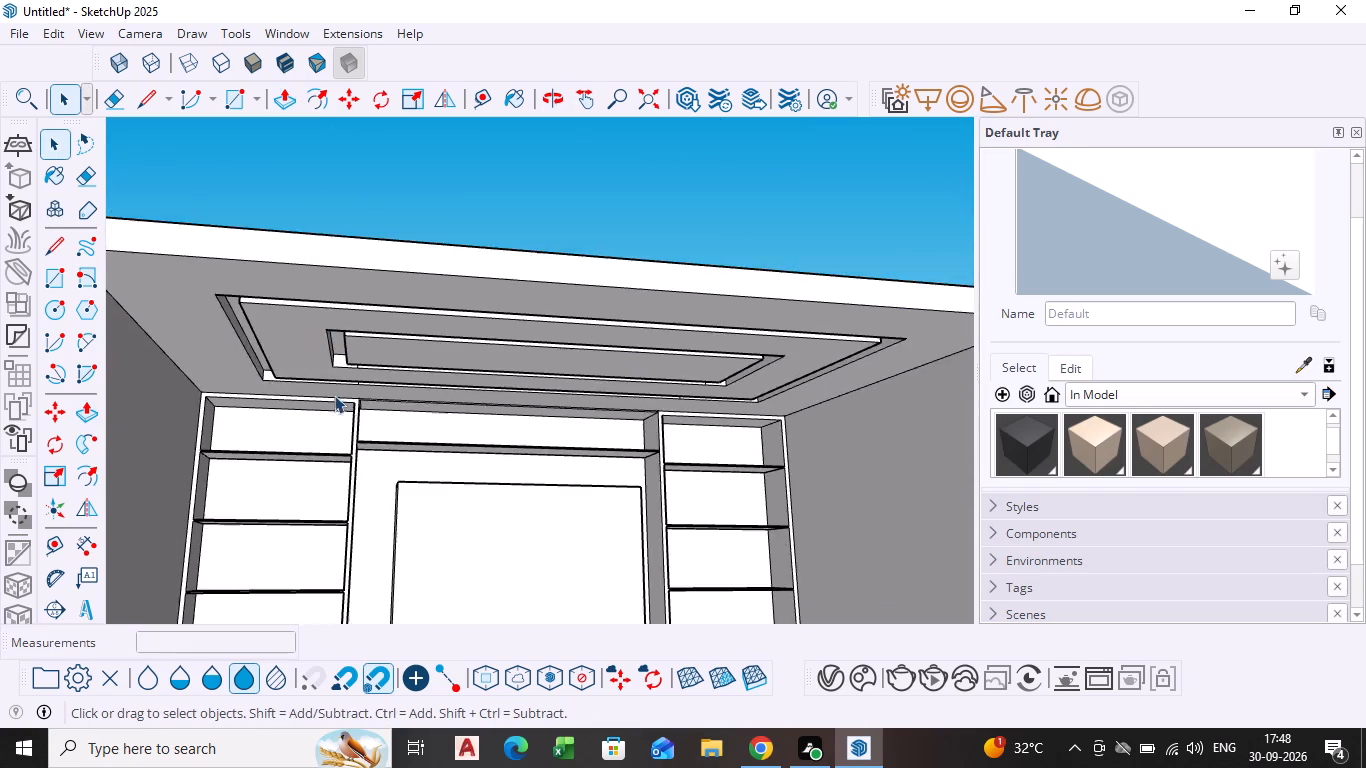
{"action": "scroll", "coordinate": [347, 410], "scroll_direction": "down", "scroll_amount": 3}
{"action": "middle_click_drag", "start_coordinate": [345, 407], "coordinate": [313, 344]}
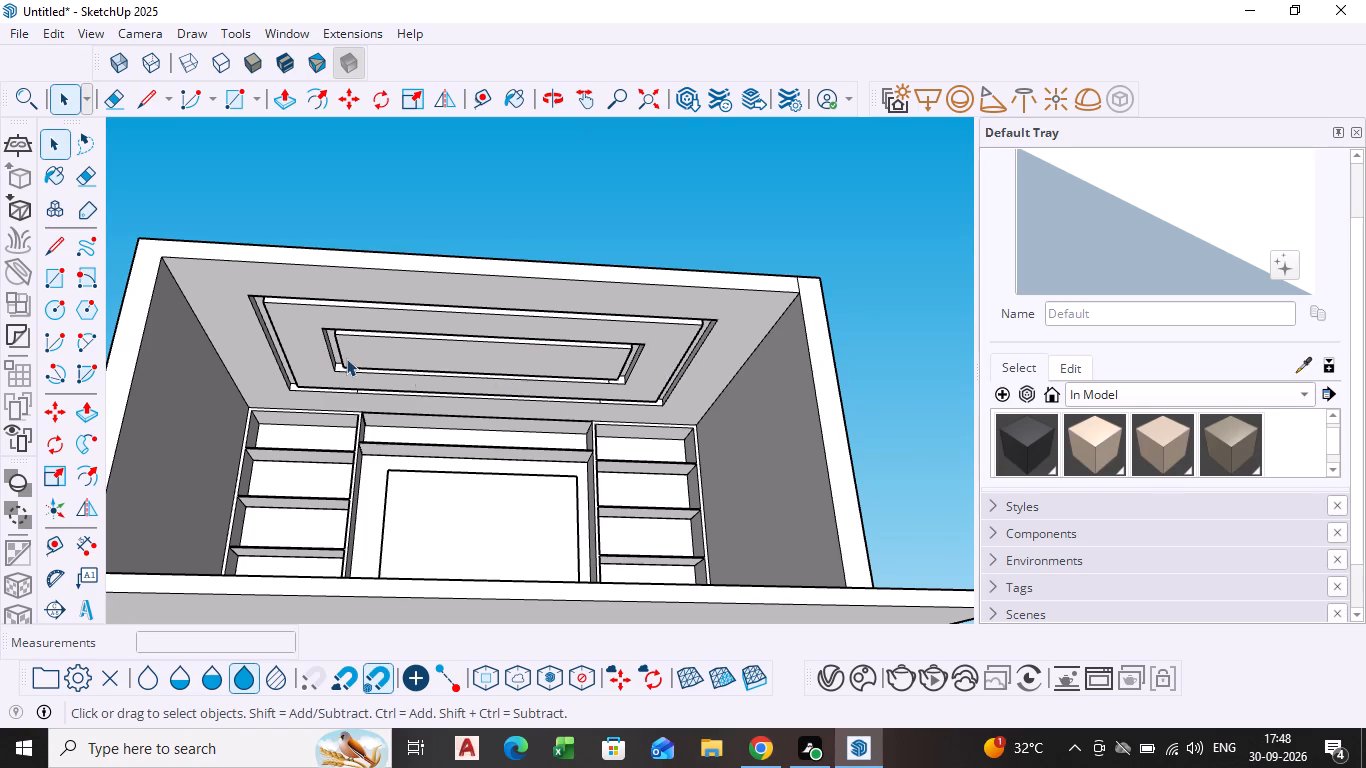
{"action": "scroll", "coordinate": [346, 358], "scroll_direction": "up", "scroll_amount": 3}
{"action": "middle_click_drag", "start_coordinate": [294, 355], "coordinate": [358, 349]}
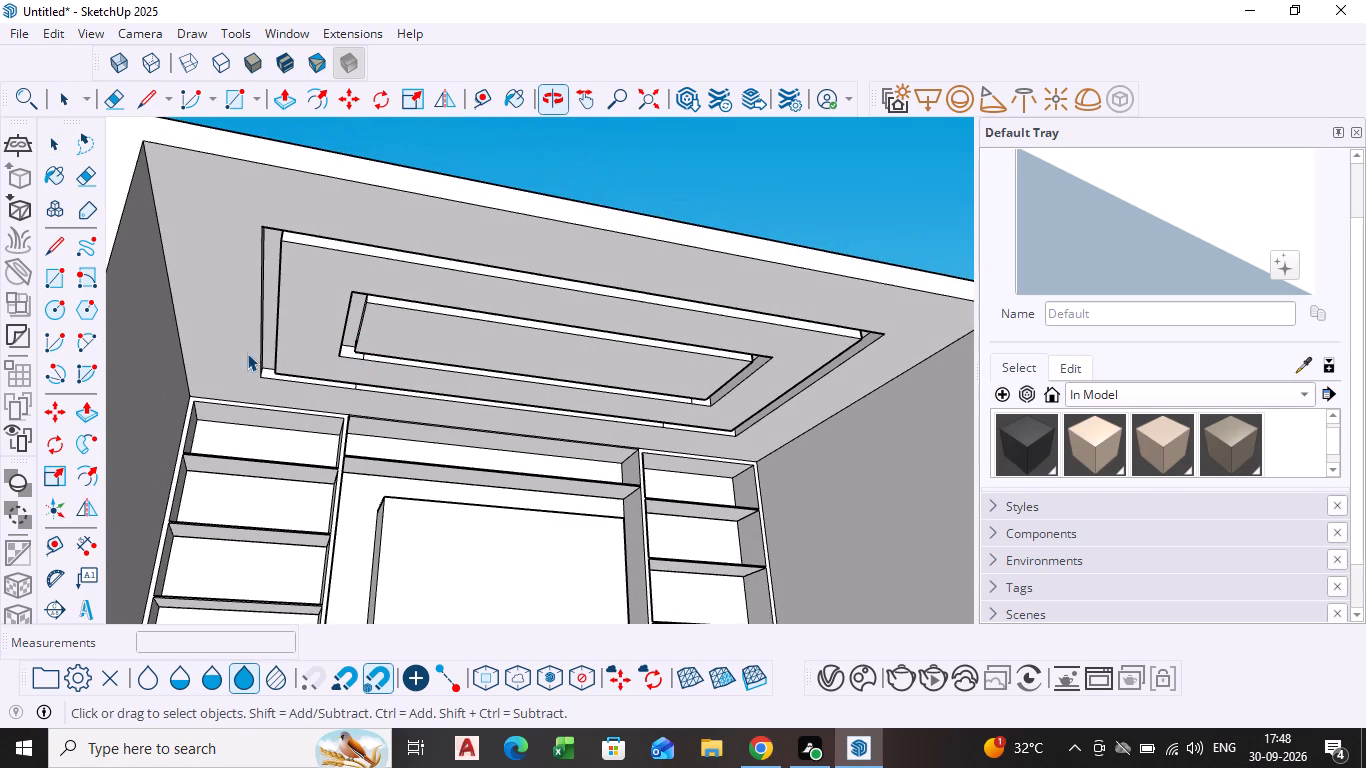
{"action": "middle_click_drag", "start_coordinate": [289, 305], "coordinate": [205, 319]}
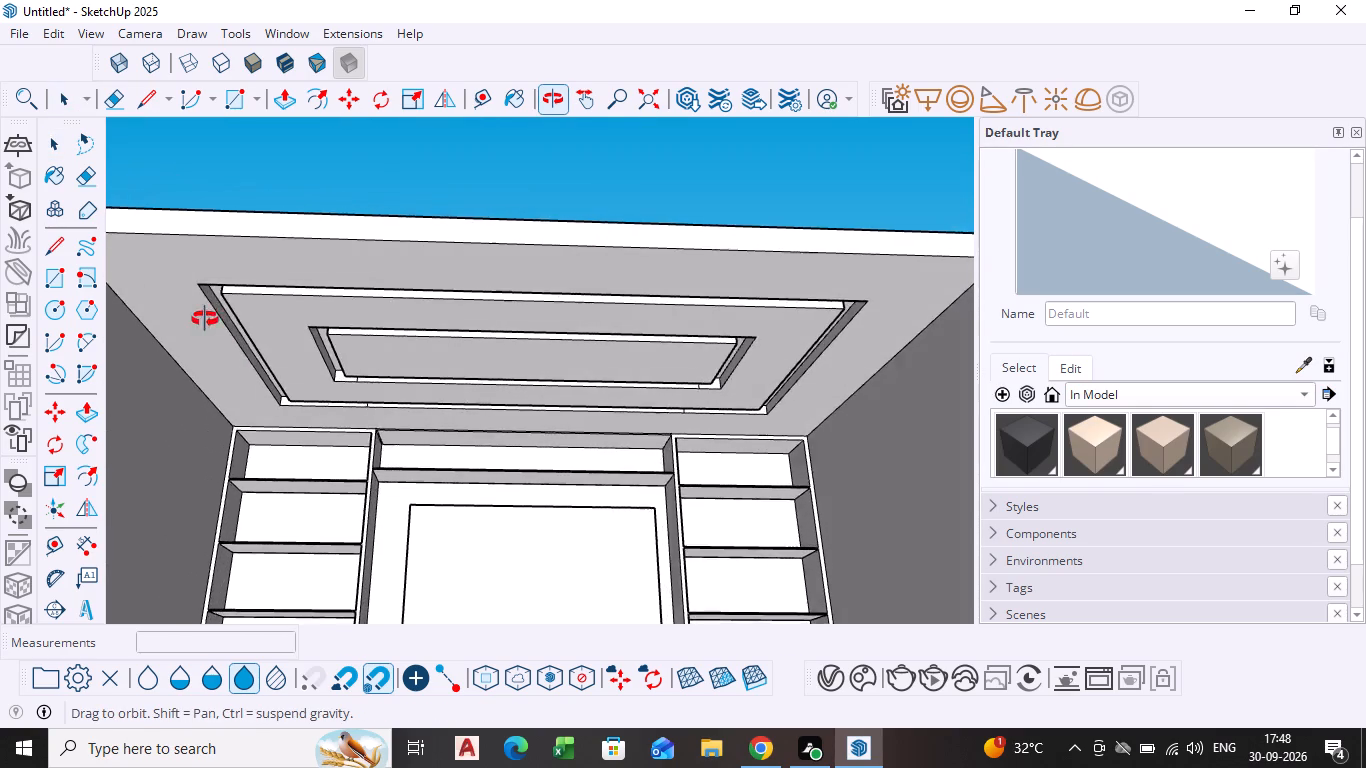
{"action": "middle_click_drag", "start_coordinate": [205, 319], "coordinate": [202, 292]}
{"action": "scroll", "coordinate": [179, 383], "scroll_direction": "up", "scroll_amount": 4}
{"action": "middle_click_drag", "start_coordinate": [229, 399], "coordinate": [221, 438]}
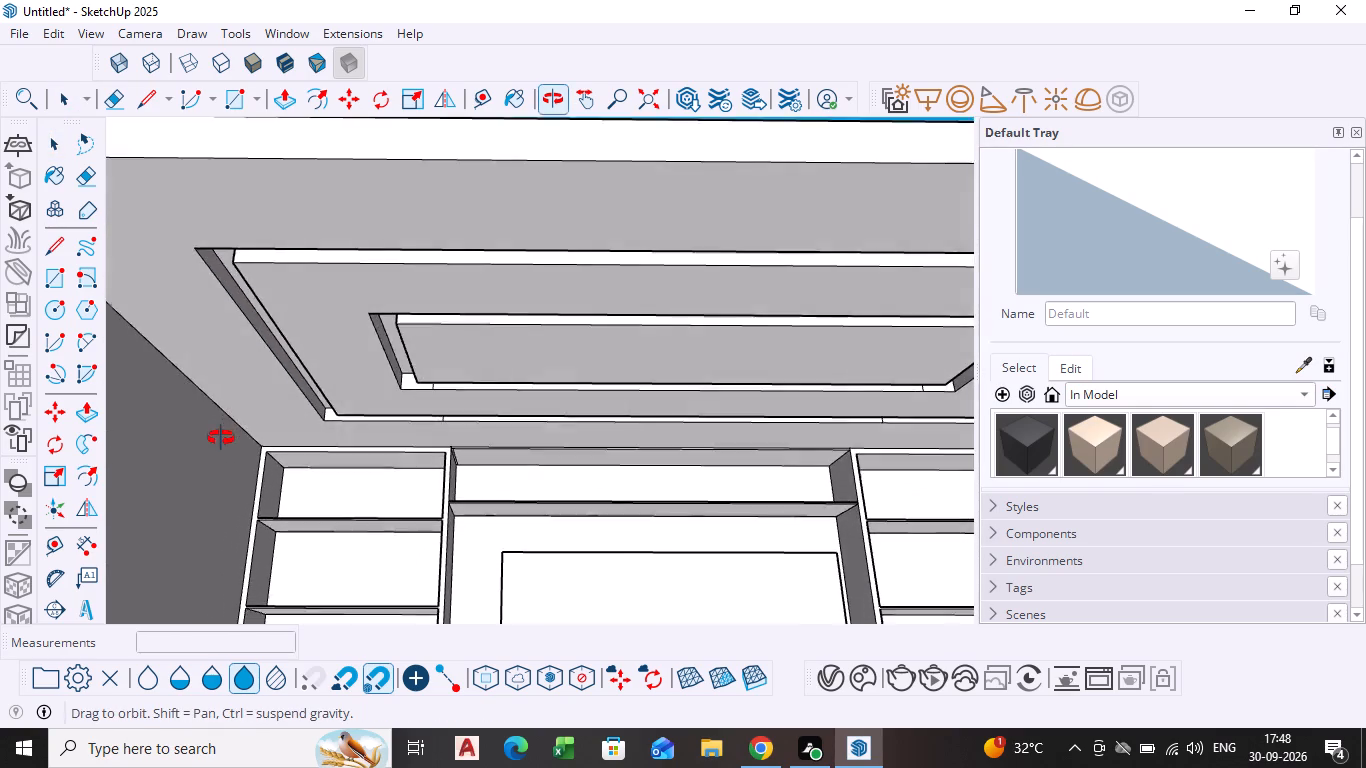
{"action": "middle_click_drag", "start_coordinate": [221, 438], "coordinate": [283, 417]}
Pull the ceiling's surrounding underside face, outside the outer groove, down by about 1/2" and clear the selection.
{"action": "left_click", "coordinate": [264, 338]}
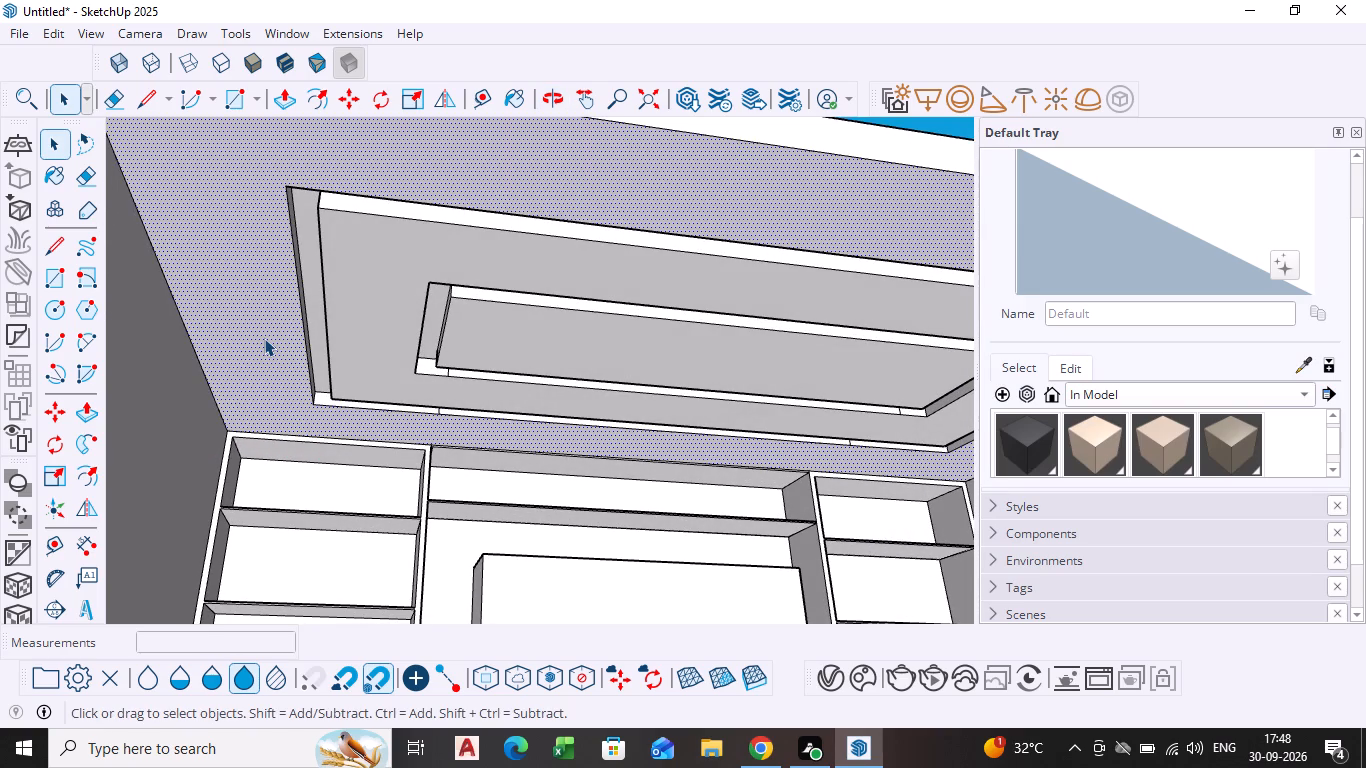
{"action": "key", "text": "p"}
{"action": "left_click", "coordinate": [262, 340]}
{"action": "left_click", "coordinate": [253, 359]}
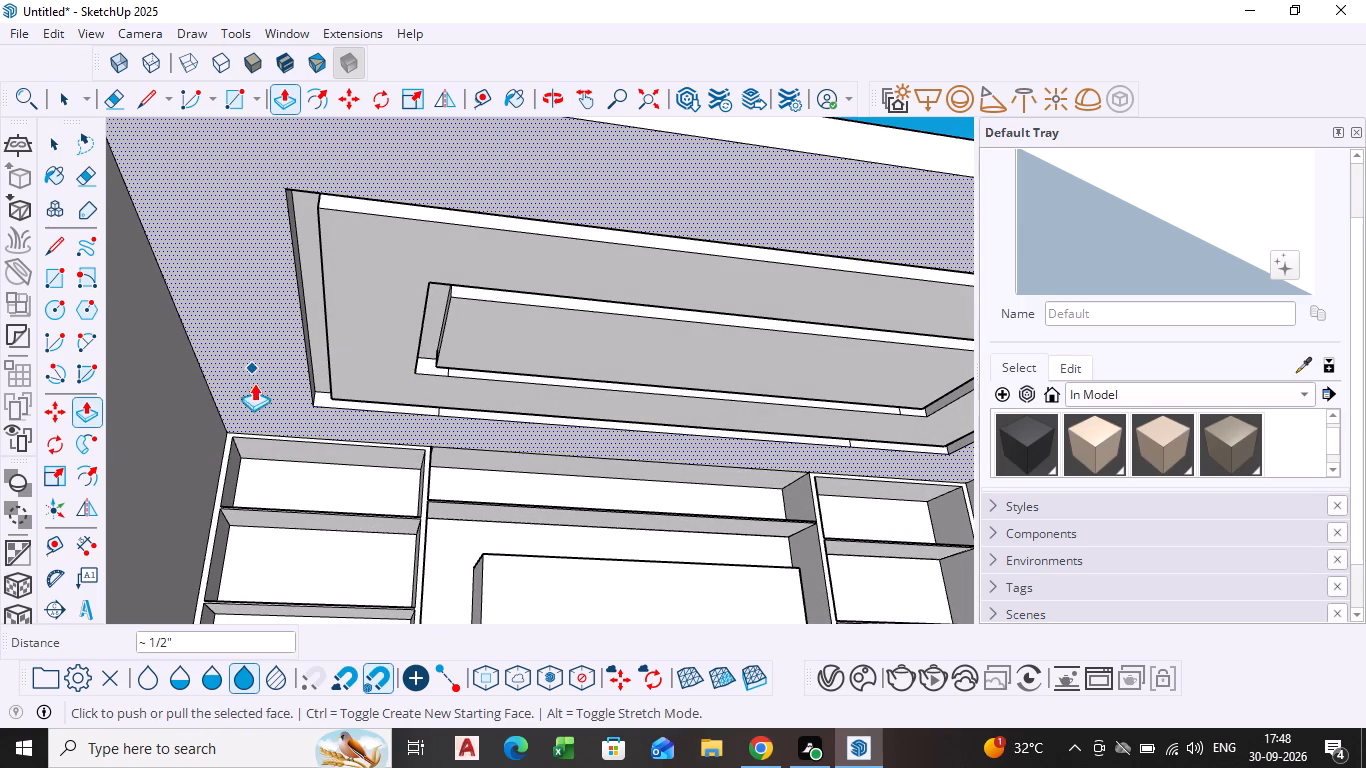
{"action": "scroll", "coordinate": [255, 386], "scroll_direction": "down", "scroll_amount": 1}
{"action": "middle_click_drag", "start_coordinate": [255, 417], "coordinate": [195, 441]}
{"action": "scroll", "coordinate": [195, 441], "scroll_direction": "down", "scroll_amount": 1}
{"action": "scroll", "coordinate": [333, 378], "scroll_direction": "down", "scroll_amount": 2}
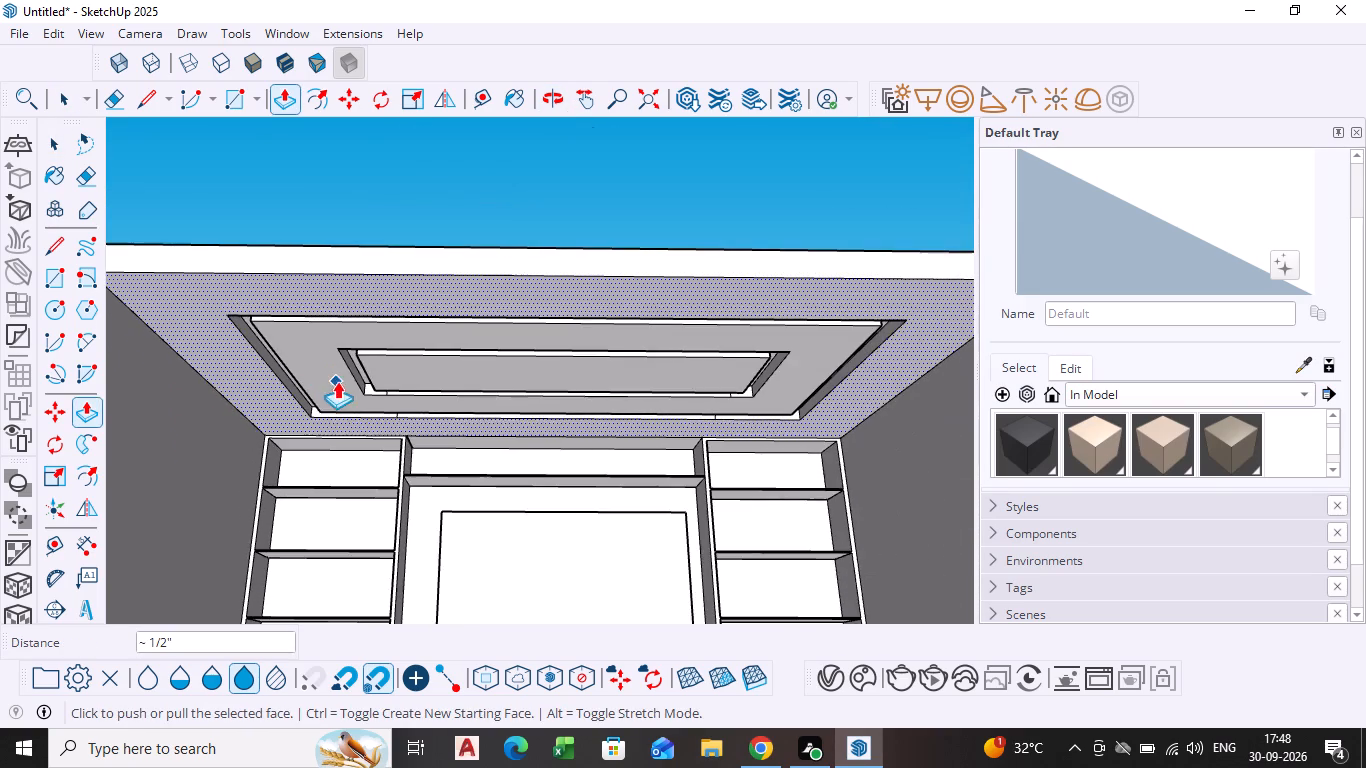
{"action": "scroll", "coordinate": [522, 404], "scroll_direction": "down", "scroll_amount": 1}
{"action": "middle_click_drag", "start_coordinate": [528, 412], "coordinate": [475, 436]}
{"action": "scroll", "coordinate": [460, 442], "scroll_direction": "down", "scroll_amount": 4}
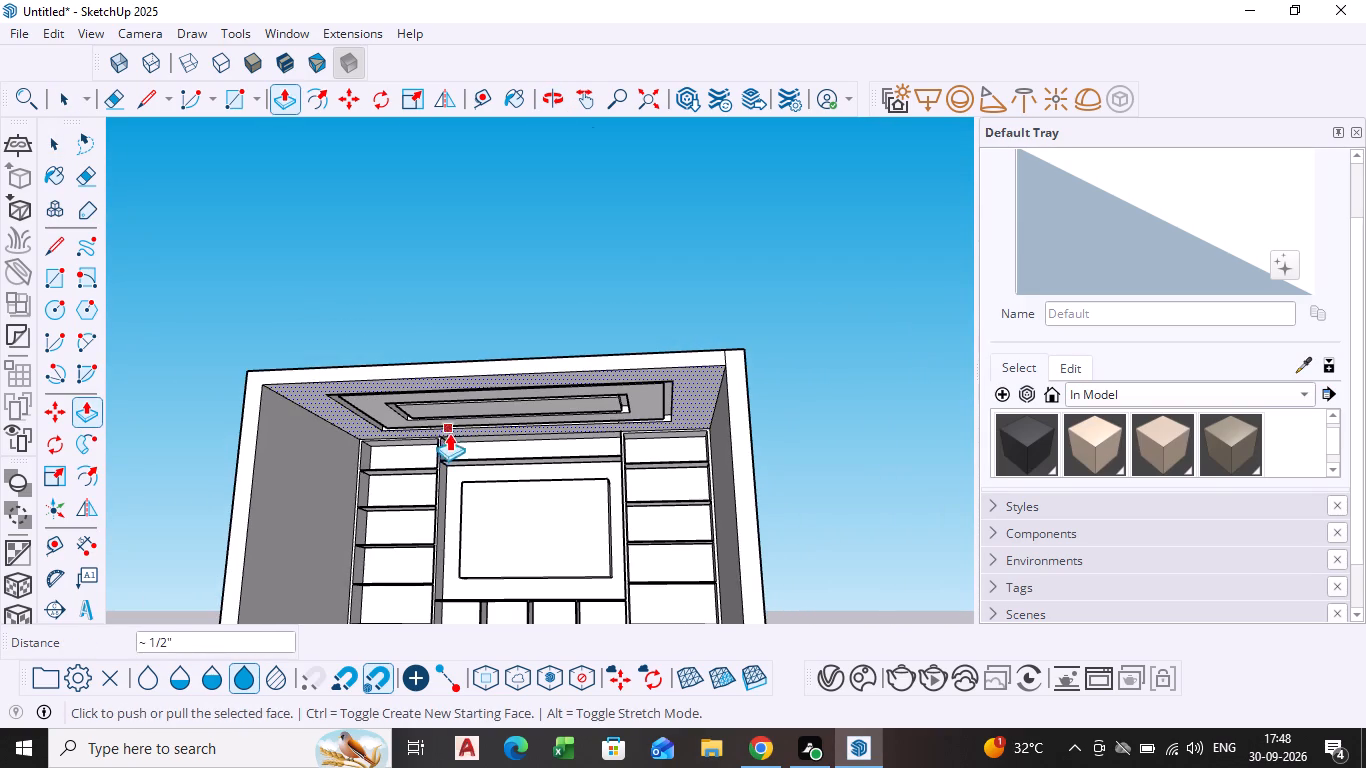
{"action": "key", "text": "space"}
{"action": "left_click", "coordinate": [504, 276]}
Examine the grooved ceiling together with the shelving wall from the room's open front.
{"action": "scroll", "coordinate": [506, 416], "scroll_direction": "down", "scroll_amount": 3}
{"action": "middle_click_drag", "start_coordinate": [512, 445], "coordinate": [579, 456]}
{"action": "scroll", "coordinate": [532, 430], "scroll_direction": "up", "scroll_amount": 5}
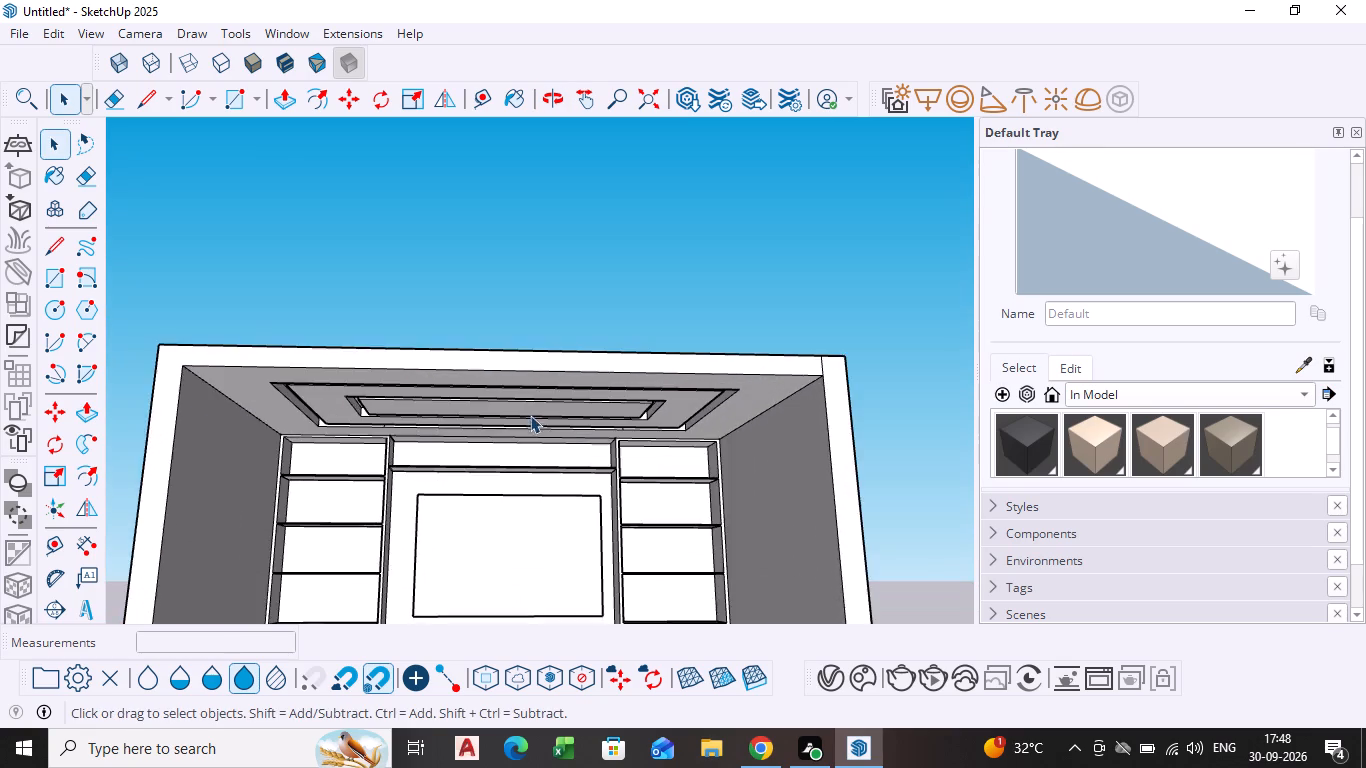
{"action": "scroll", "coordinate": [525, 428], "scroll_direction": "up", "scroll_amount": 3}
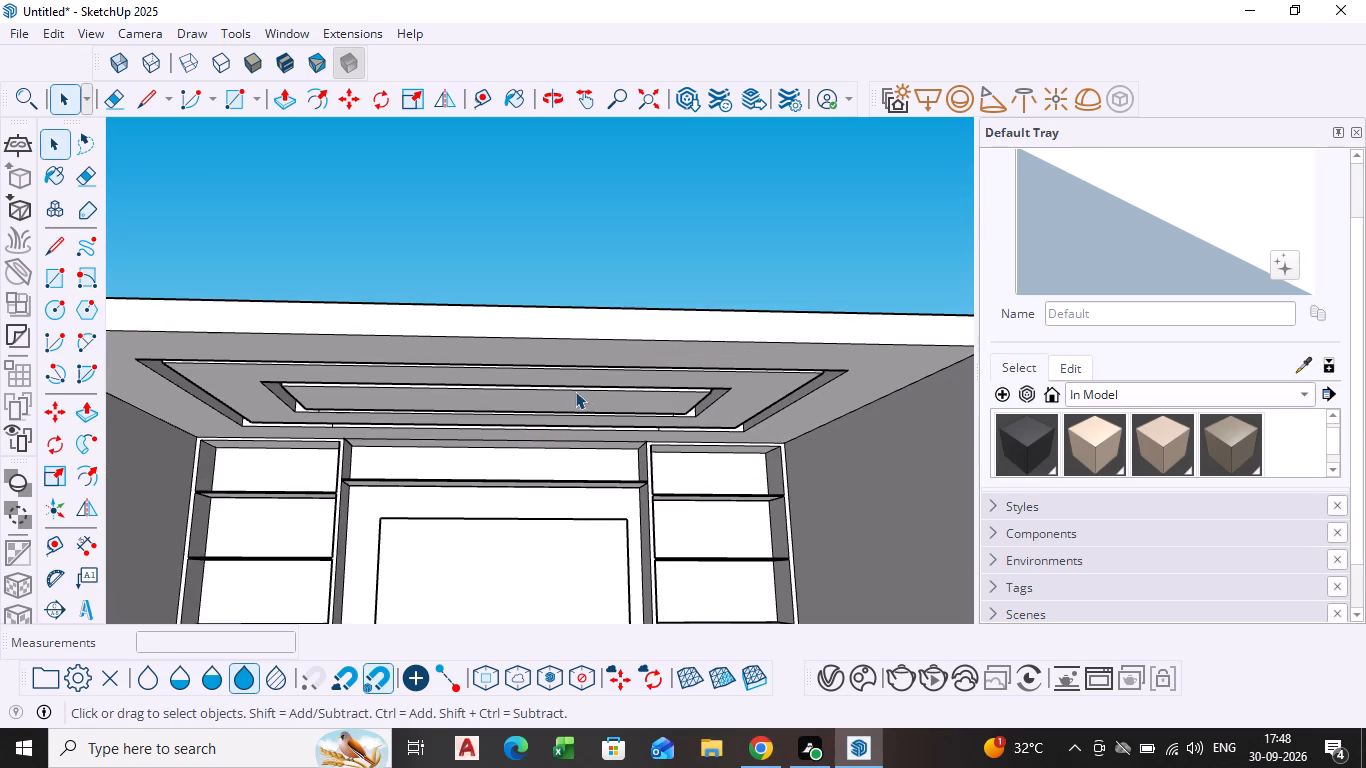
{"action": "scroll", "coordinate": [593, 451], "scroll_direction": "down", "scroll_amount": 3}
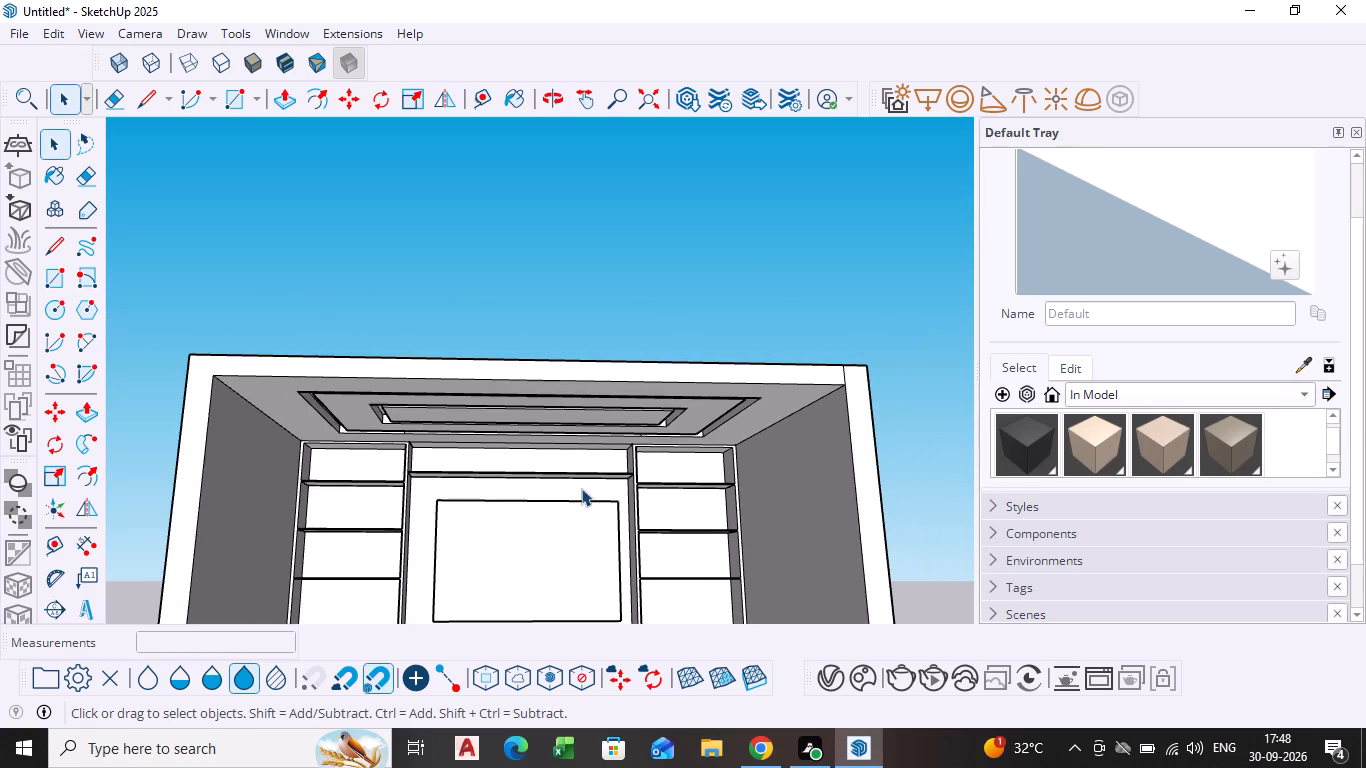
{"action": "scroll", "coordinate": [581, 488], "scroll_direction": "down", "scroll_amount": 1}
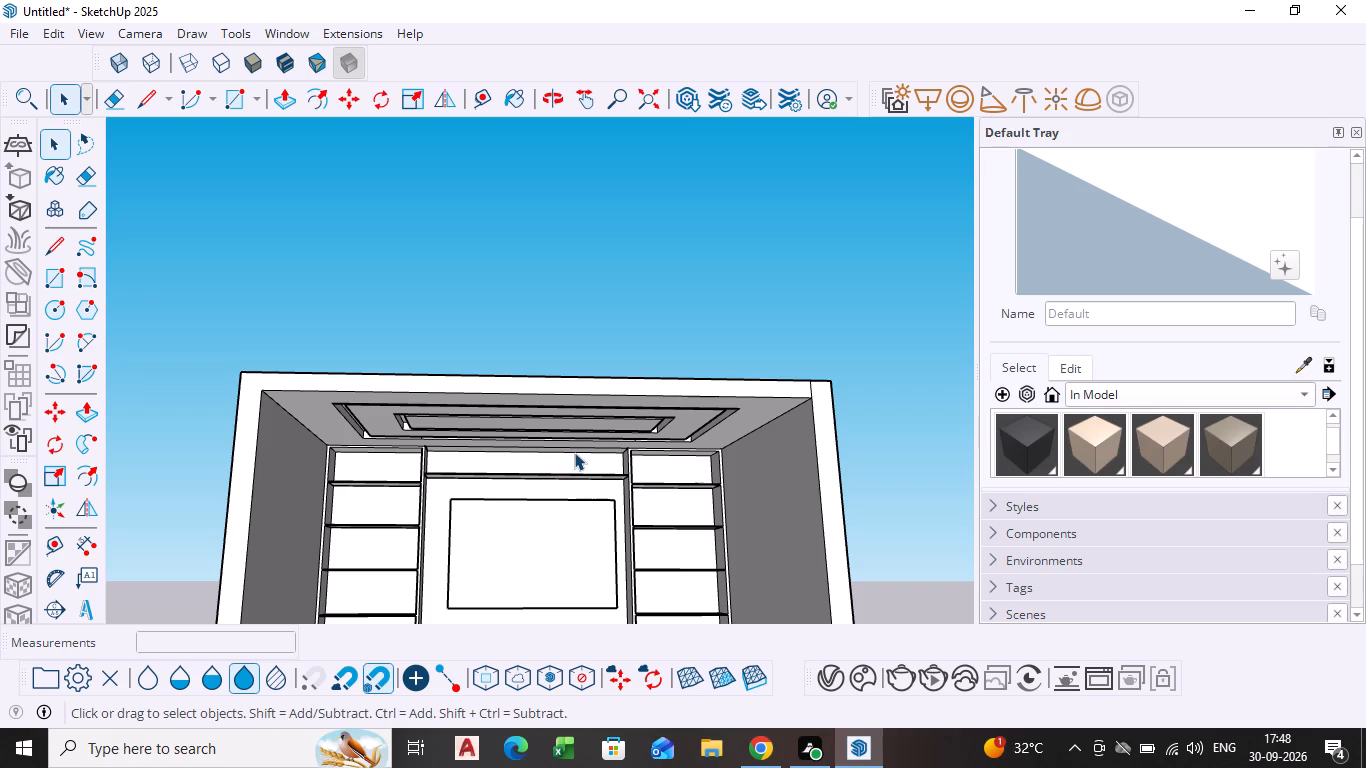
{"action": "scroll", "coordinate": [574, 452], "scroll_direction": "down", "scroll_amount": 5}
{"action": "middle_click_drag", "start_coordinate": [547, 523], "coordinate": [549, 476], "text": "shift"}
{"action": "scroll", "coordinate": [543, 474], "scroll_direction": "up", "scroll_amount": 4}
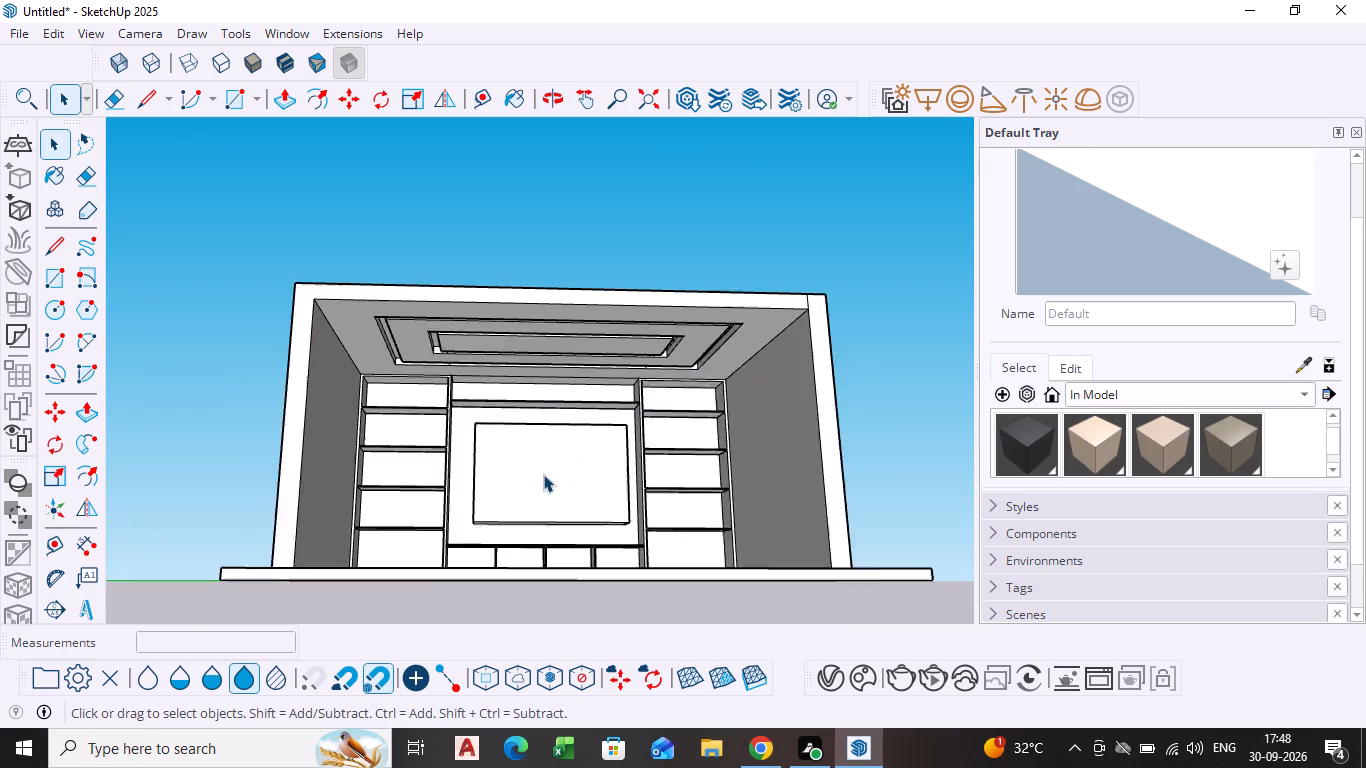
{"action": "scroll", "coordinate": [543, 474], "scroll_direction": "up", "scroll_amount": 1}
{"action": "middle_click_drag", "start_coordinate": [527, 497], "coordinate": [532, 552]}
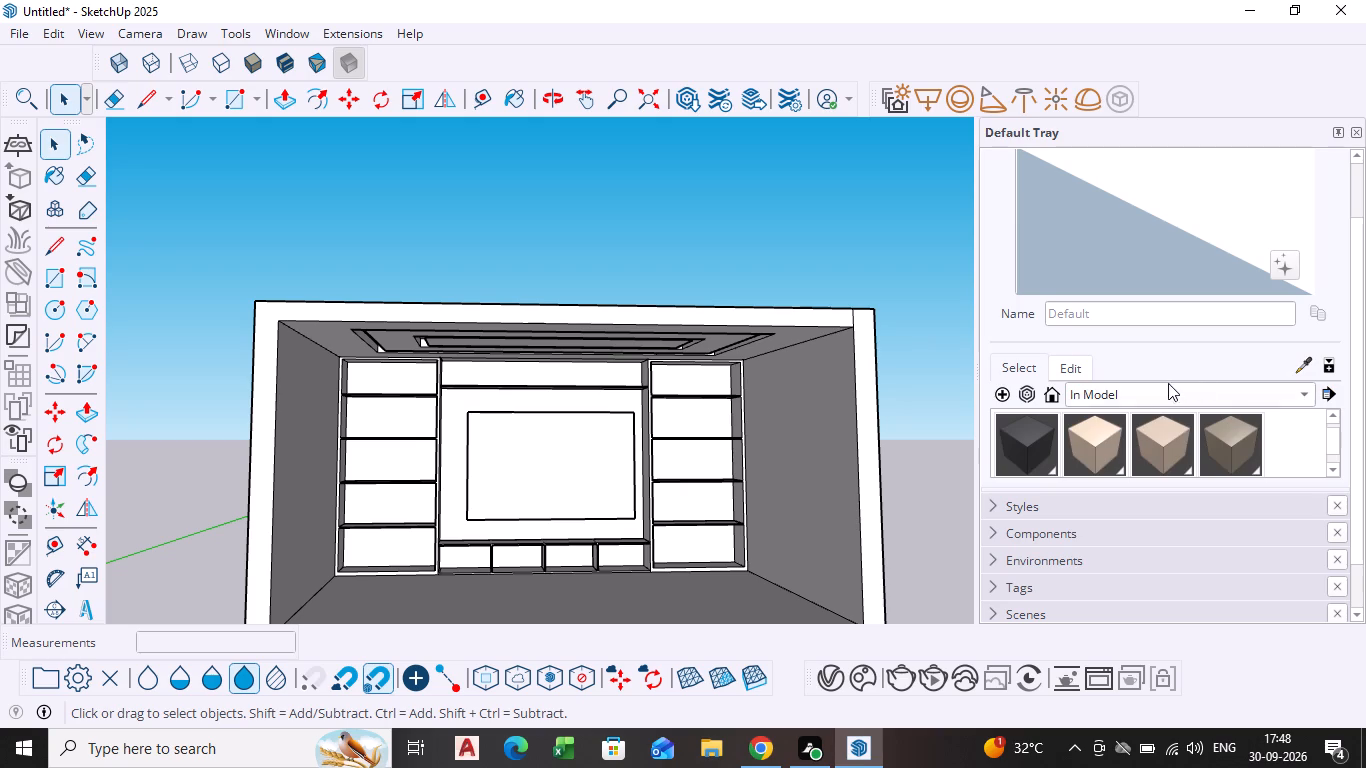
Browse the Solid Colors material collection for a finish.
{"action": "left_click", "coordinate": [1151, 405]}
{"action": "left_click", "coordinate": [1130, 343]}
{"action": "scroll", "coordinate": [1116, 450], "scroll_direction": "down", "scroll_amount": 9}
{"action": "scroll", "coordinate": [1100, 374], "scroll_direction": "up", "scroll_amount": 6}
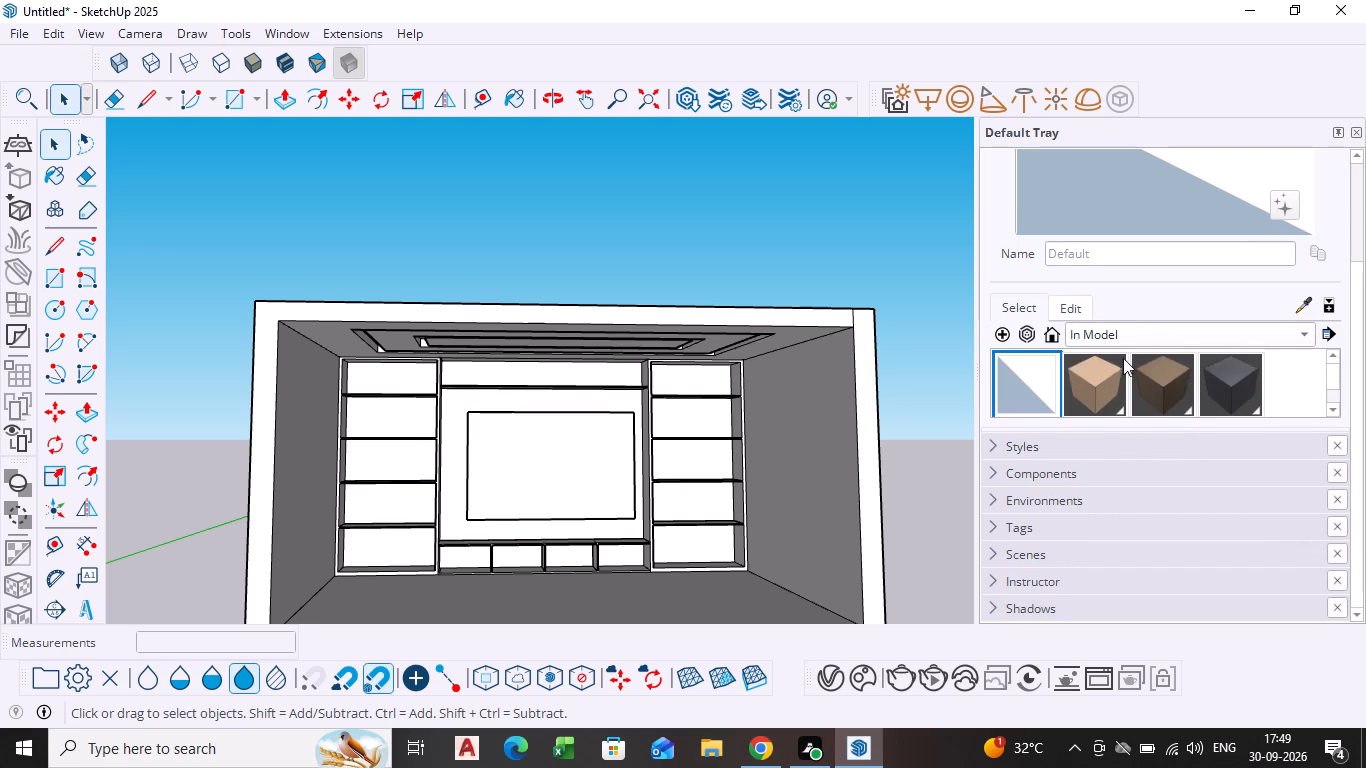
{"action": "left_click", "coordinate": [1120, 339]}
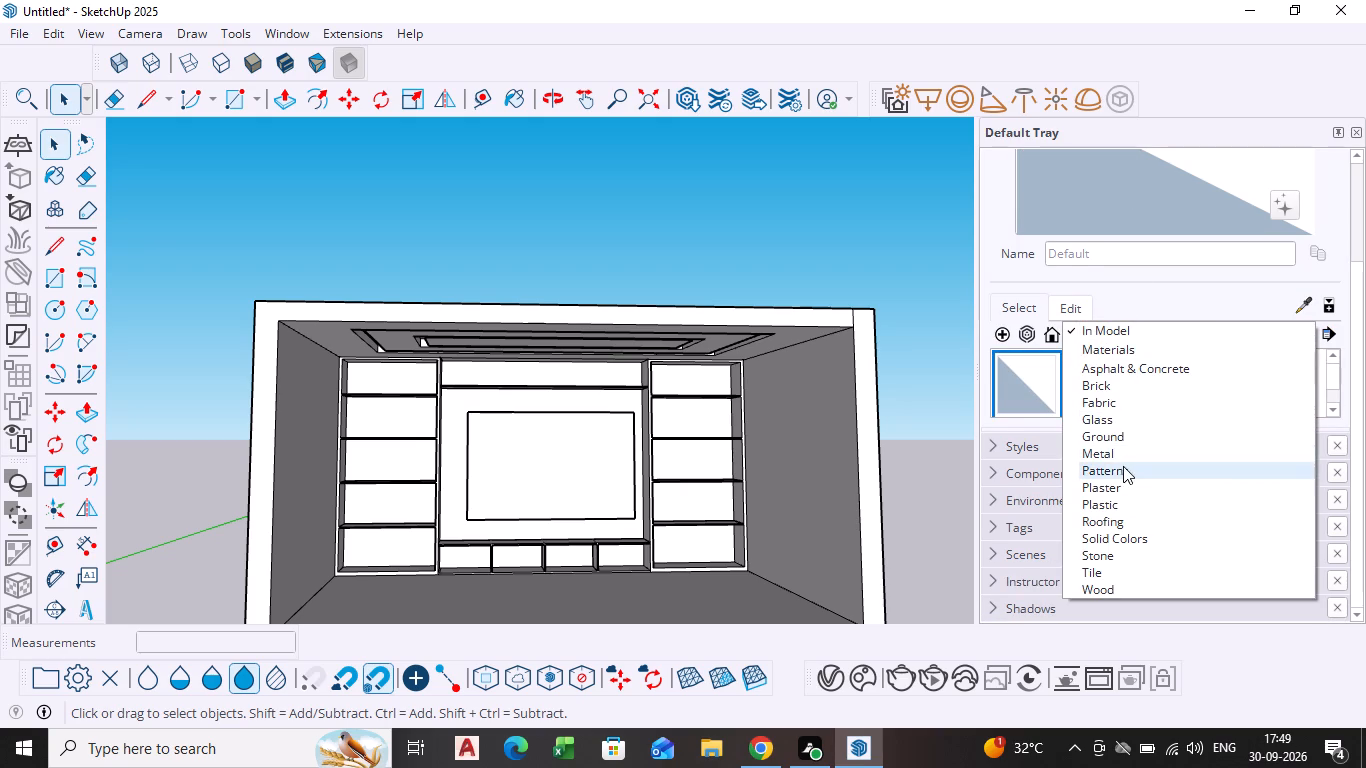
{"action": "left_click", "coordinate": [1113, 540]}
{"action": "scroll", "coordinate": [1172, 388], "scroll_direction": "down", "scroll_amount": 4}
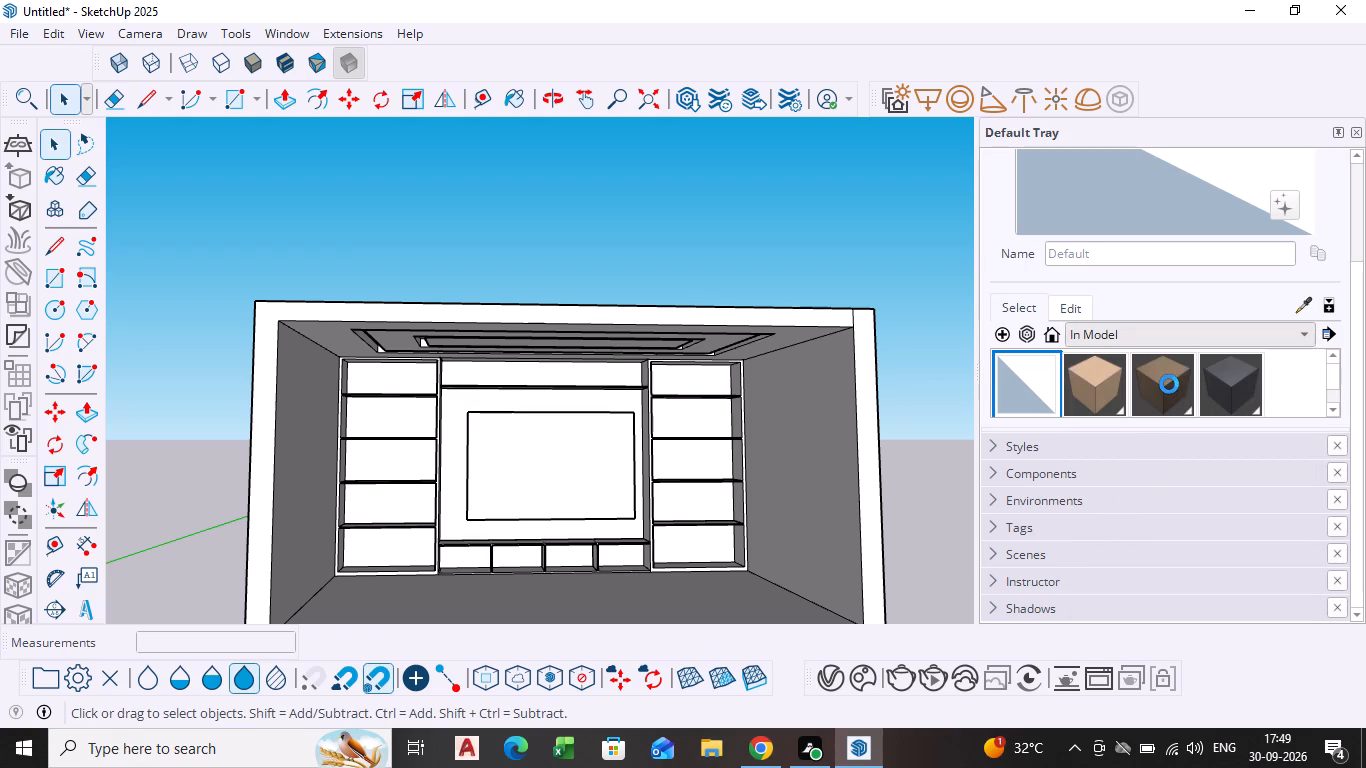
{"action": "scroll", "coordinate": [1176, 406], "scroll_direction": "down", "scroll_amount": 4}
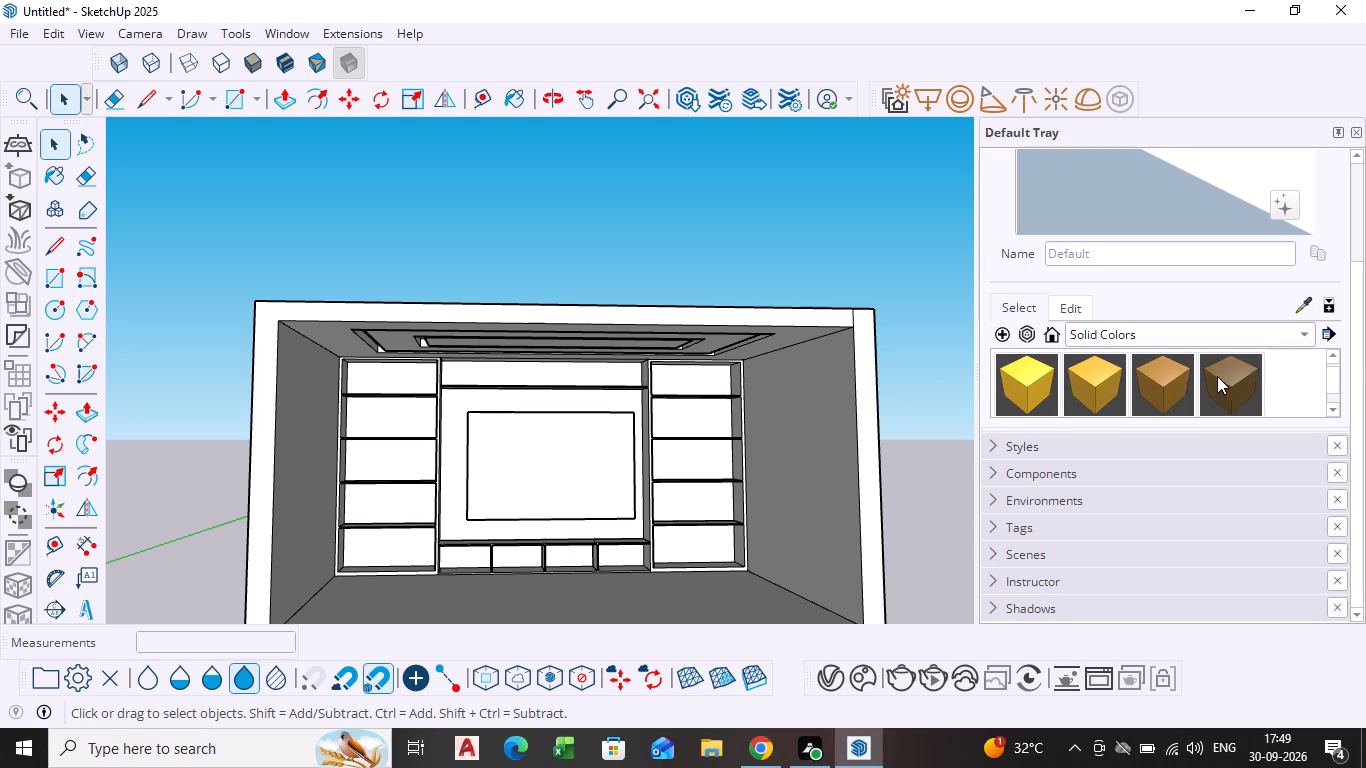
{"action": "scroll", "coordinate": [1217, 376], "scroll_direction": "down", "scroll_amount": 4}
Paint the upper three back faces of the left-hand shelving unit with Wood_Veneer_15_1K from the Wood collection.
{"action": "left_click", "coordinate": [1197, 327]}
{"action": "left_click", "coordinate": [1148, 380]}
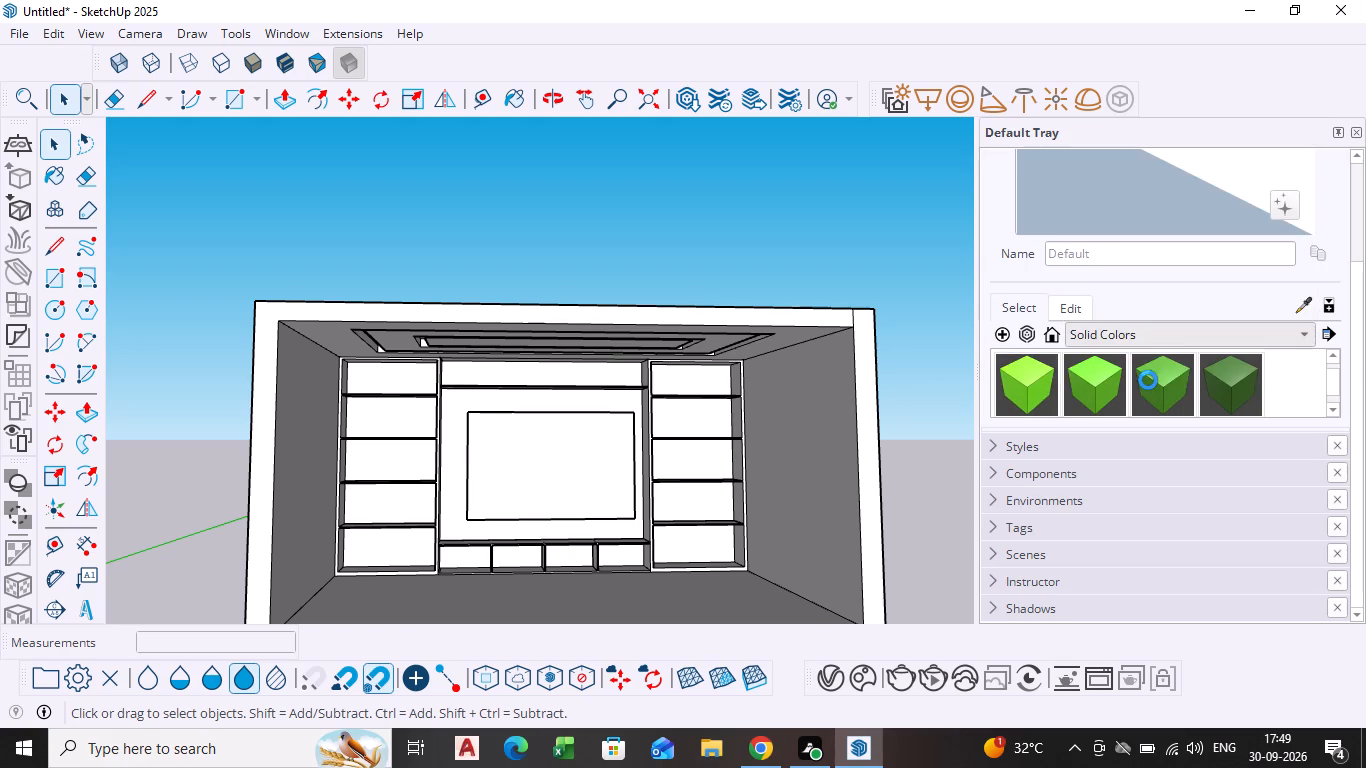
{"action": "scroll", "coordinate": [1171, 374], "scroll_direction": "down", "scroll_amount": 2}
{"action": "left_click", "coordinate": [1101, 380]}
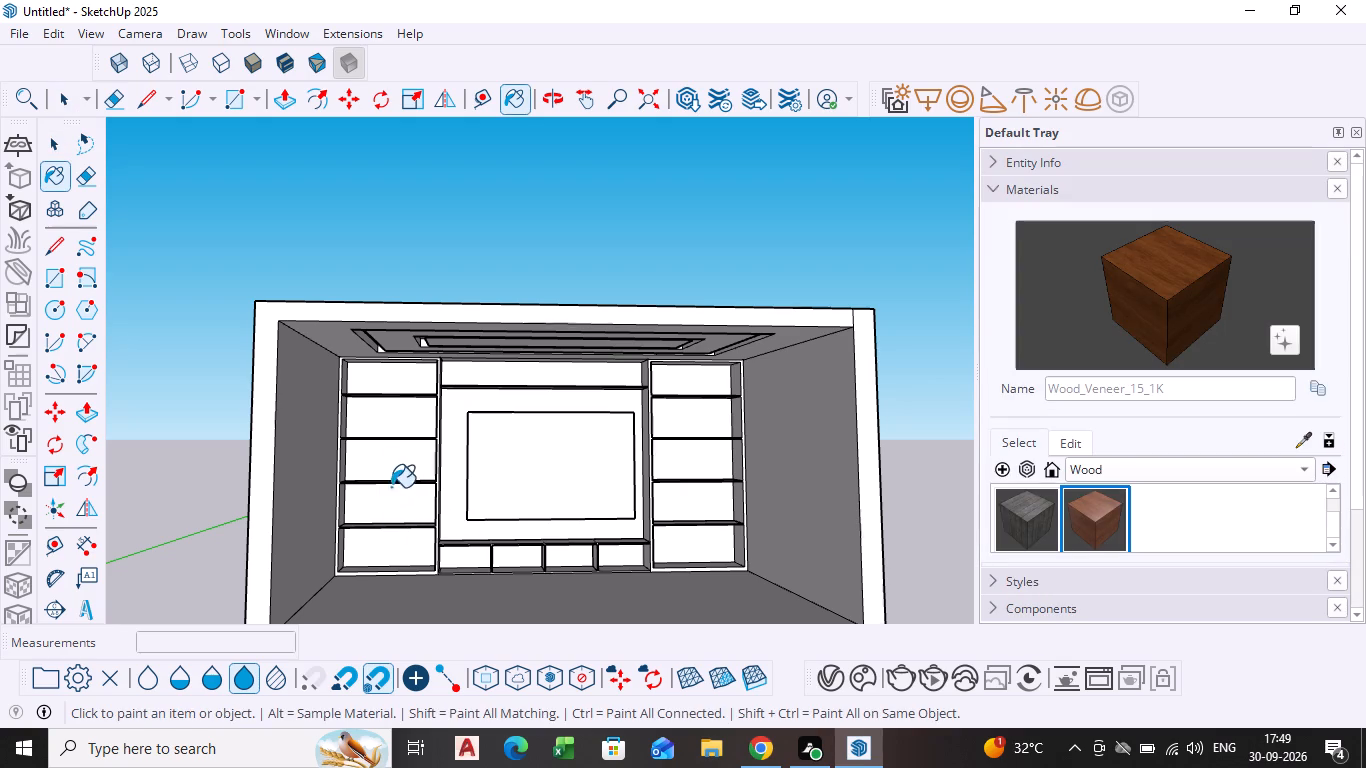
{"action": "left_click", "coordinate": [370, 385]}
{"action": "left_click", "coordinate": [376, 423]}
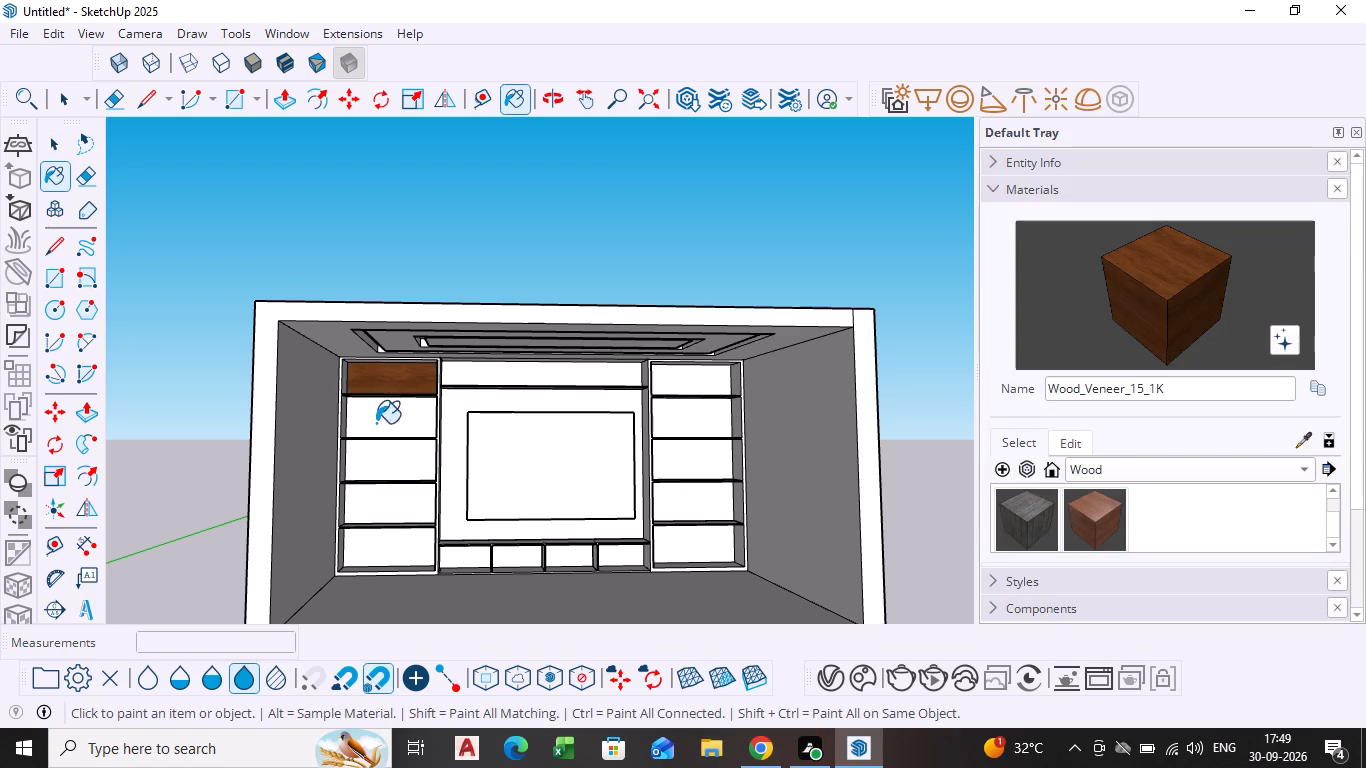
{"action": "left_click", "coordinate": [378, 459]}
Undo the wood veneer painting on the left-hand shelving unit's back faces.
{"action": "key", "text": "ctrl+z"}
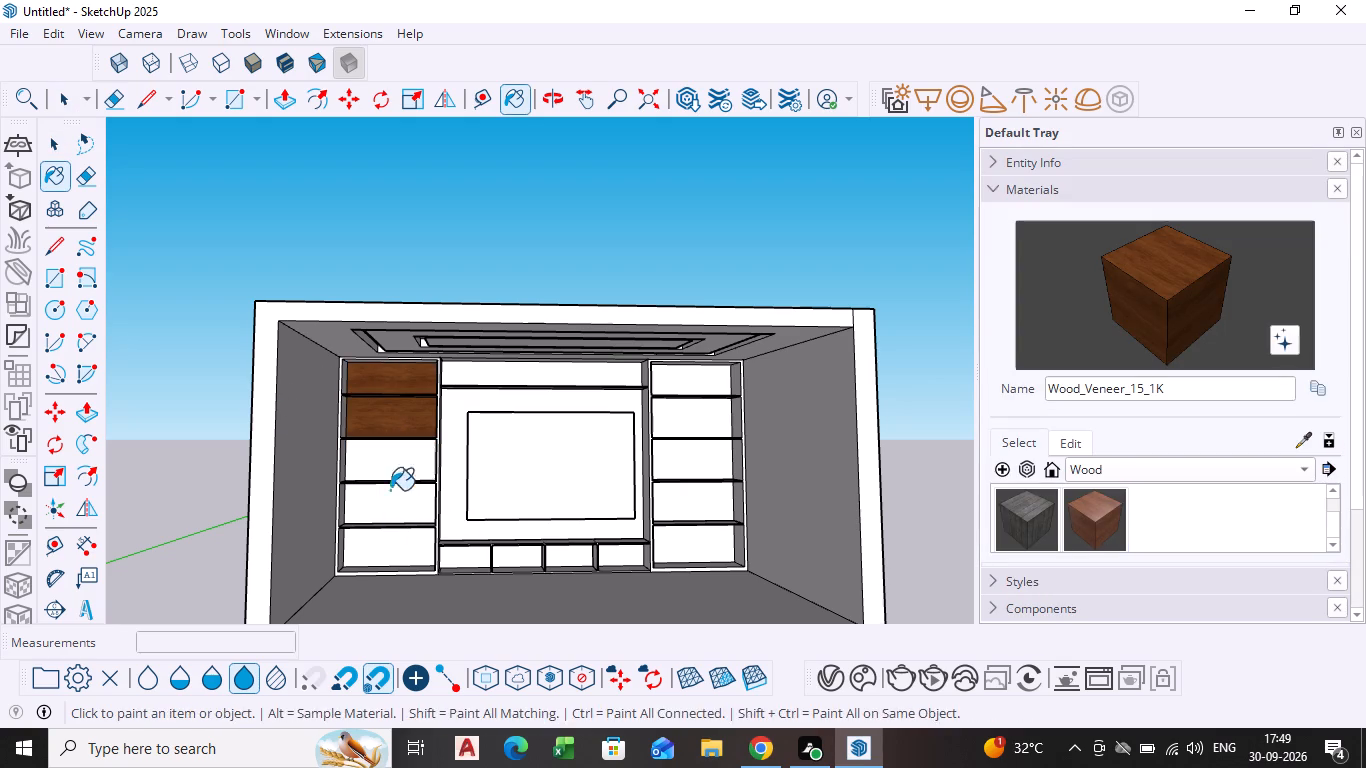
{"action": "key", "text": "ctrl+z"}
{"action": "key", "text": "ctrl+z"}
Paint the five back faces of the left-hand shelving unit with Plywood_01_1K from the Wood collection.
{"action": "left_click", "coordinate": [1119, 468]}
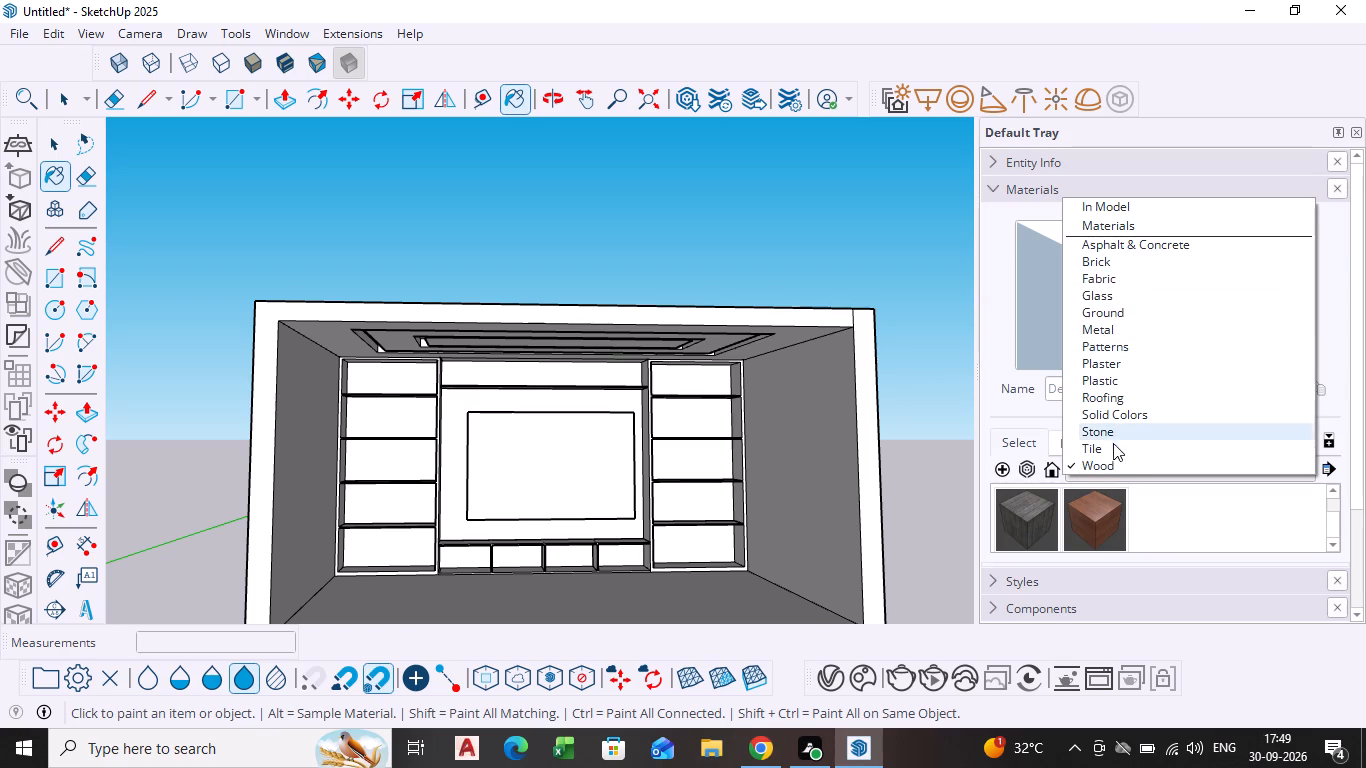
{"action": "left_click", "coordinate": [1108, 454]}
{"action": "left_click", "coordinate": [1109, 473]}
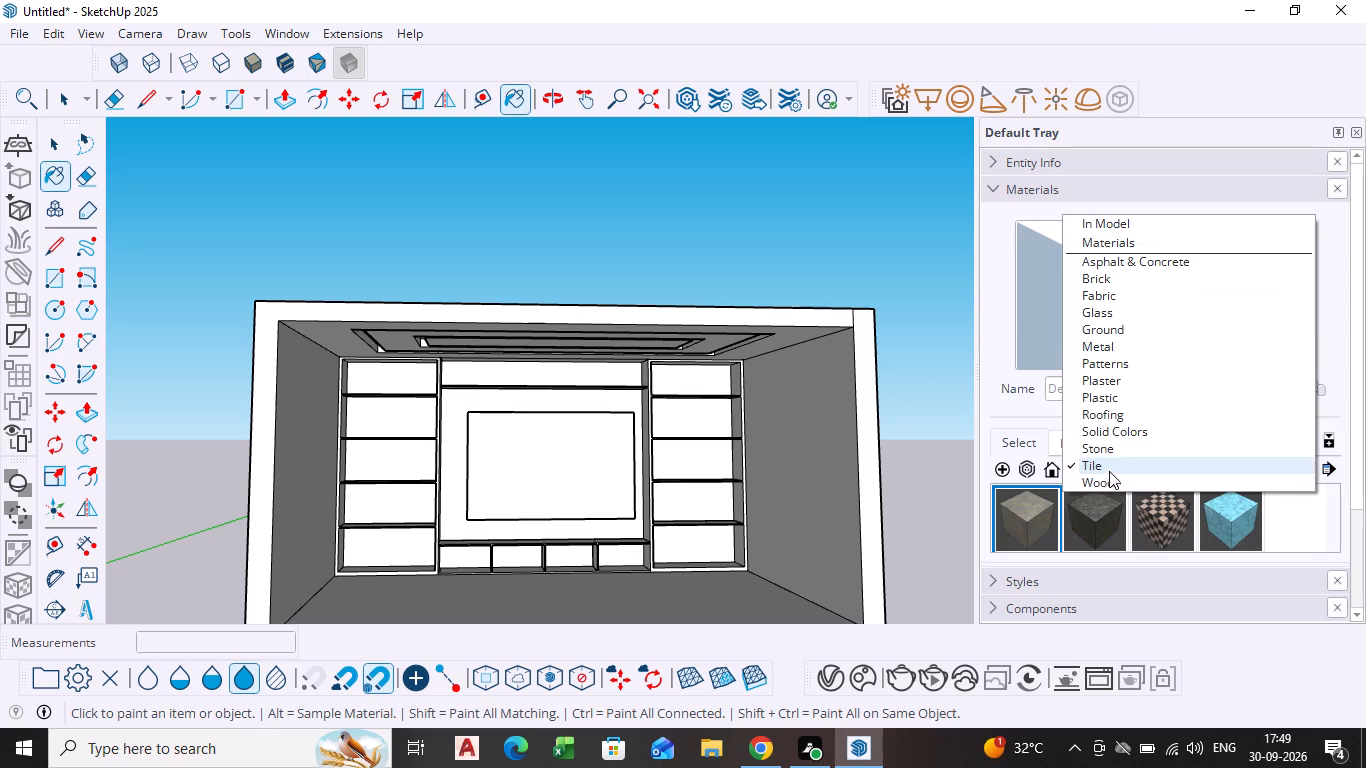
{"action": "left_click", "coordinate": [1110, 485]}
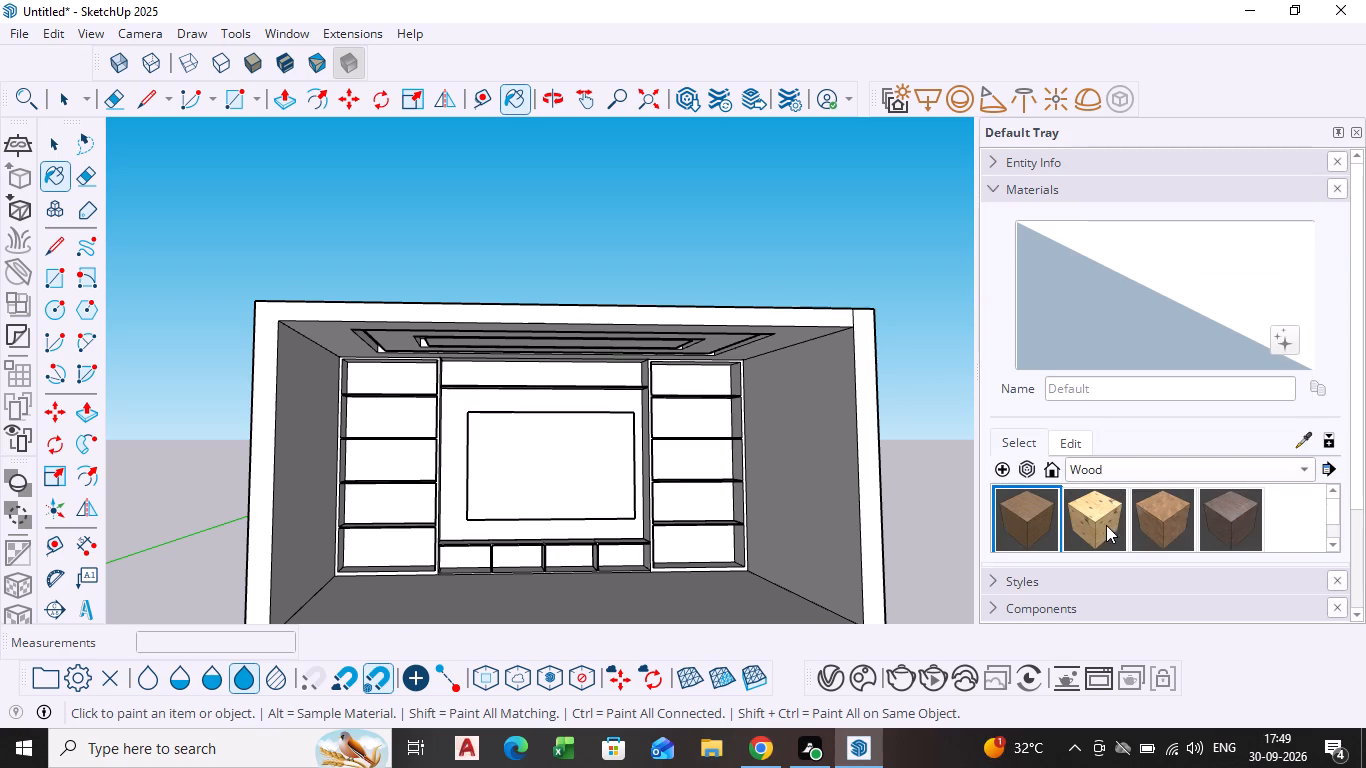
{"action": "scroll", "coordinate": [1101, 524], "scroll_direction": "down", "scroll_amount": 1}
{"action": "left_click", "coordinate": [1016, 513]}
{"action": "scroll", "coordinate": [438, 419], "scroll_direction": "up", "scroll_amount": 3}
{"action": "left_click", "coordinate": [389, 376]}
{"action": "left_click", "coordinate": [385, 434]}
{"action": "left_click", "coordinate": [386, 514]}
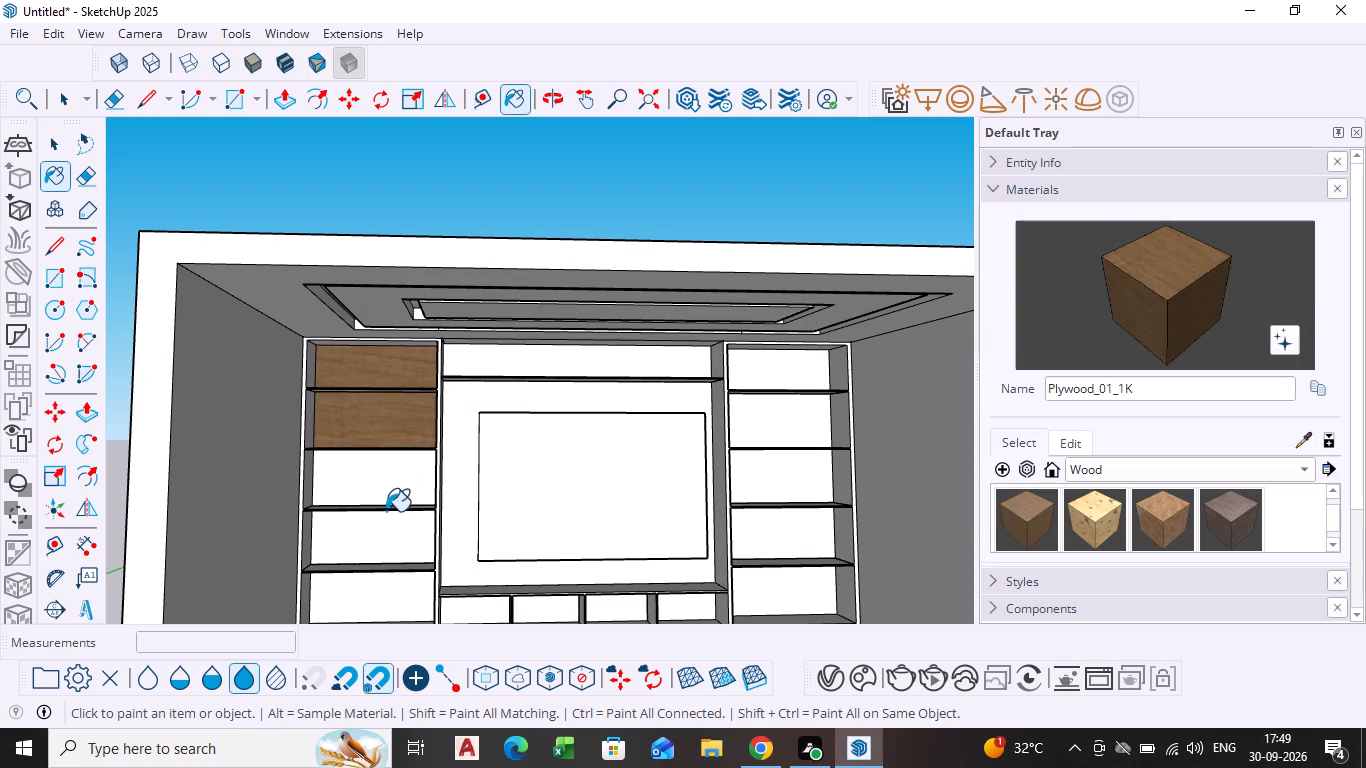
{"action": "left_click", "coordinate": [392, 484]}
{"action": "left_click", "coordinate": [386, 587]}
Paint the central section's top strip, the panel surround and the four lower compartment backs with Plywood_01_1K, leaving the central panel unpainted.
{"action": "left_click", "coordinate": [564, 360]}
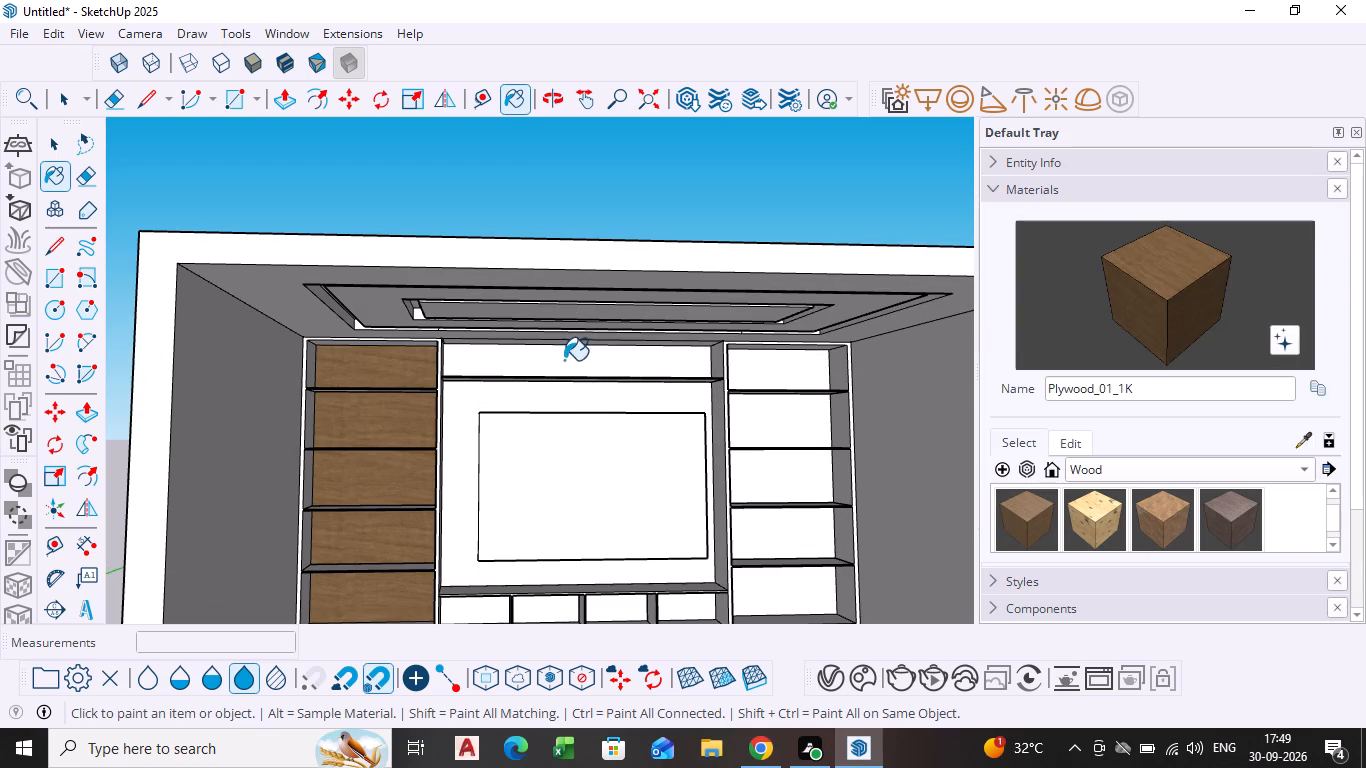
{"action": "left_click", "coordinate": [466, 478]}
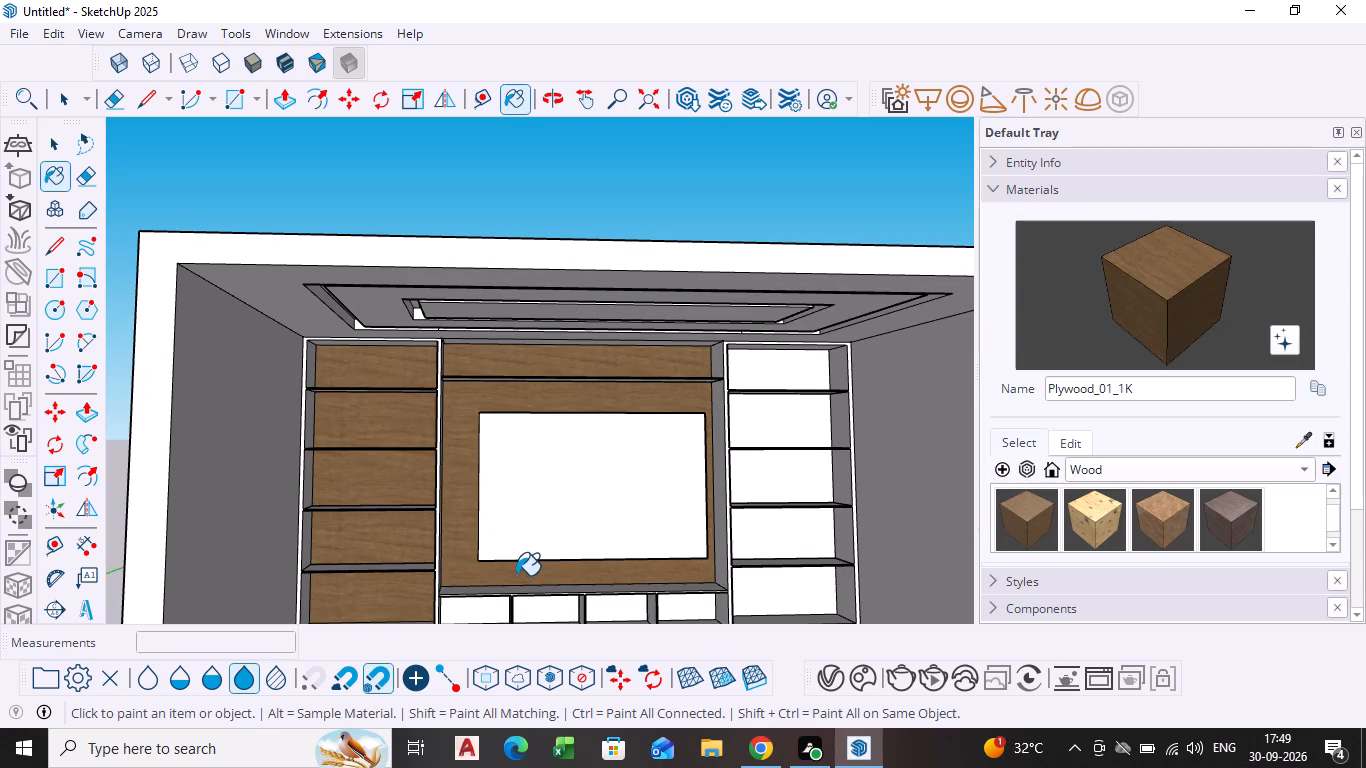
{"action": "scroll", "coordinate": [518, 575], "scroll_direction": "down", "scroll_amount": 1}
{"action": "middle_click_drag", "start_coordinate": [520, 571], "coordinate": [482, 488], "text": "shift"}
{"action": "left_click", "coordinate": [444, 531]}
{"action": "scroll", "coordinate": [492, 538], "scroll_direction": "up", "scroll_amount": 3}
{"action": "left_click", "coordinate": [510, 508]}
{"action": "left_click", "coordinate": [579, 512]}
{"action": "left_click", "coordinate": [698, 521]}
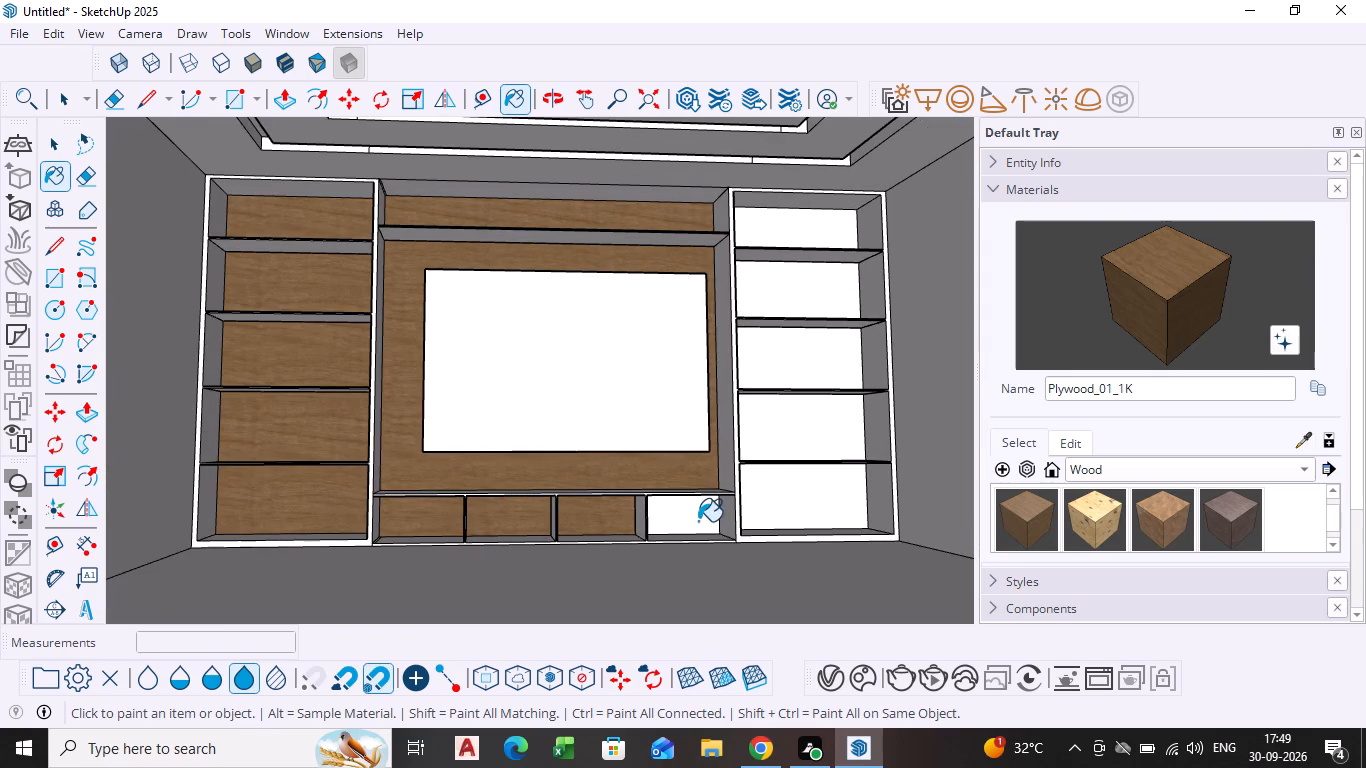
Paint the five back faces of the right-hand shelving unit with Plywood_01_1K.
{"action": "left_click", "coordinate": [804, 496]}
{"action": "left_click", "coordinate": [796, 441]}
{"action": "left_click", "coordinate": [778, 375]}
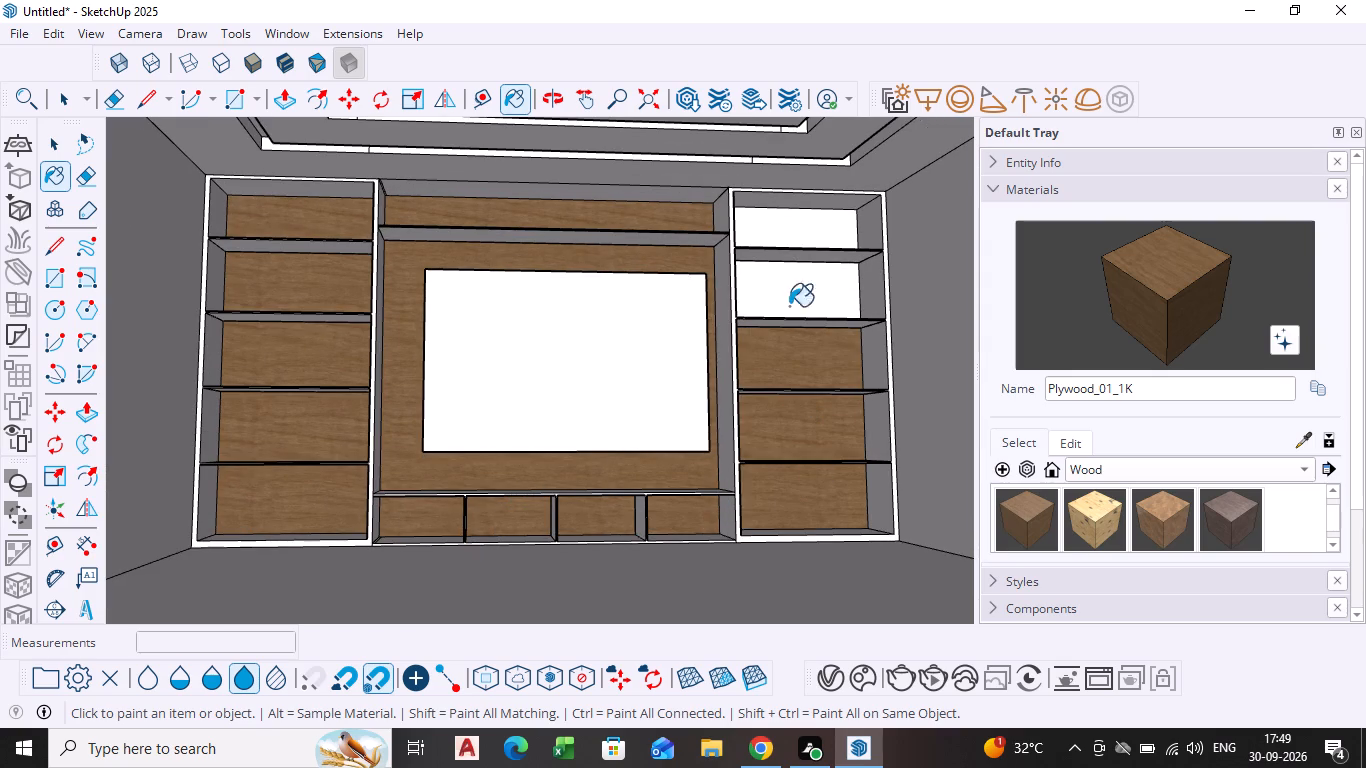
{"action": "left_click", "coordinate": [789, 290]}
{"action": "left_click", "coordinate": [782, 232]}
Frame the whole shelving wall from the front and open the Asset Editor.
{"action": "scroll", "coordinate": [766, 318], "scroll_direction": "down", "scroll_amount": 1}
{"action": "middle_click_drag", "start_coordinate": [764, 325], "coordinate": [729, 371]}
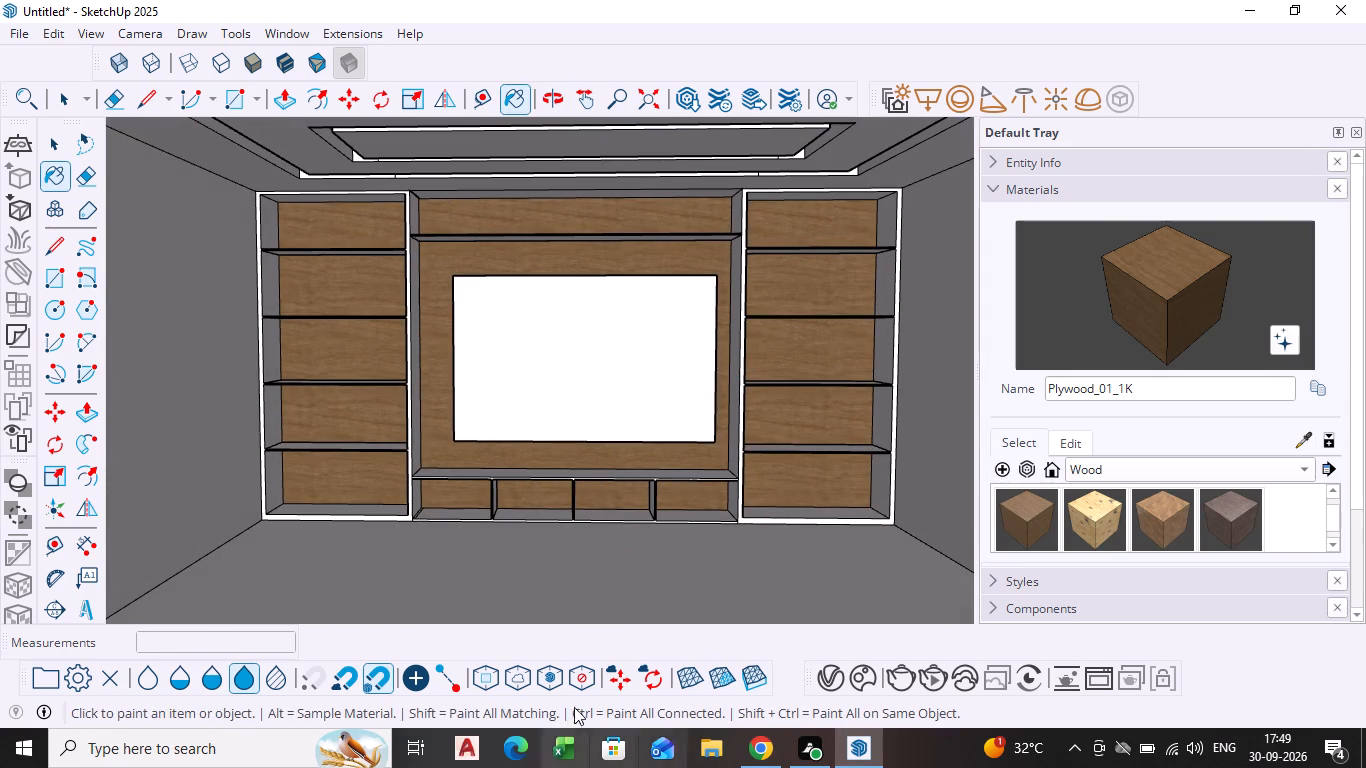
{"action": "left_click", "coordinate": [827, 679]}
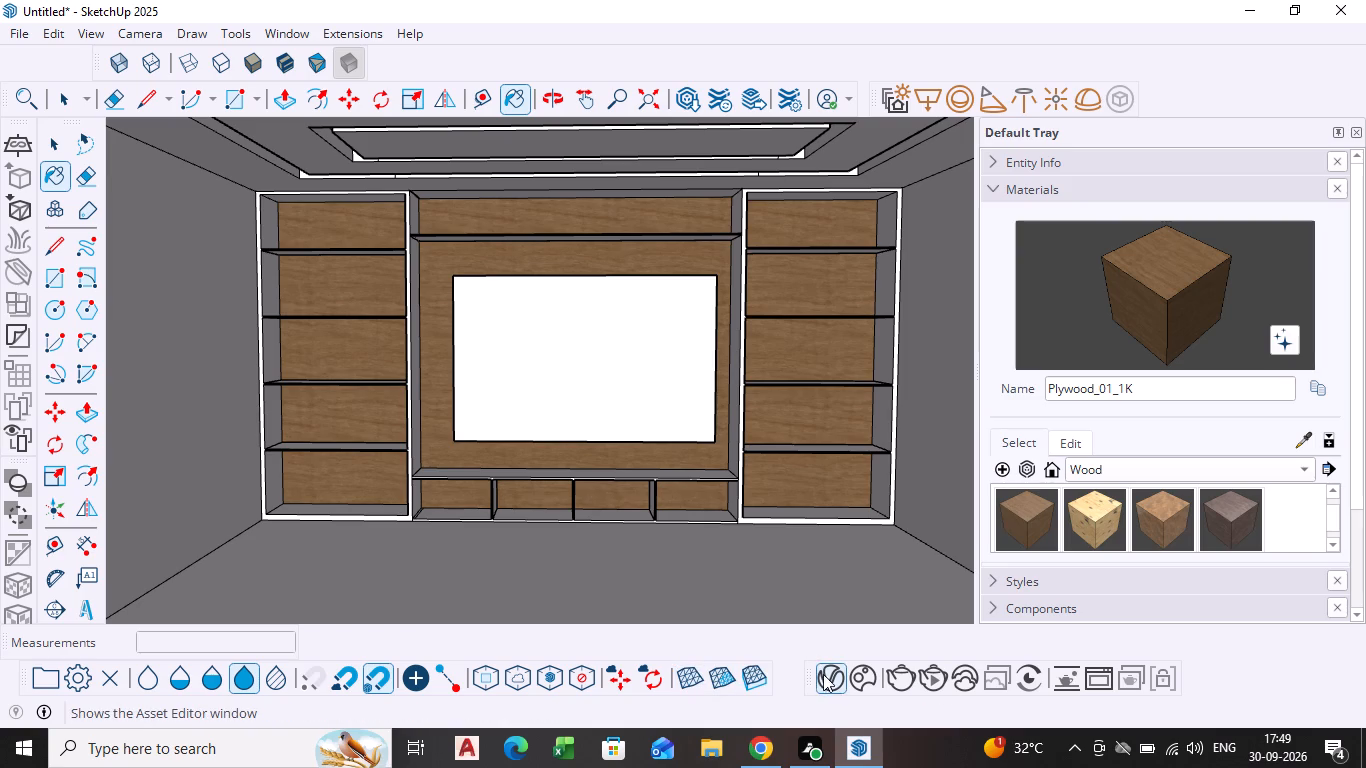
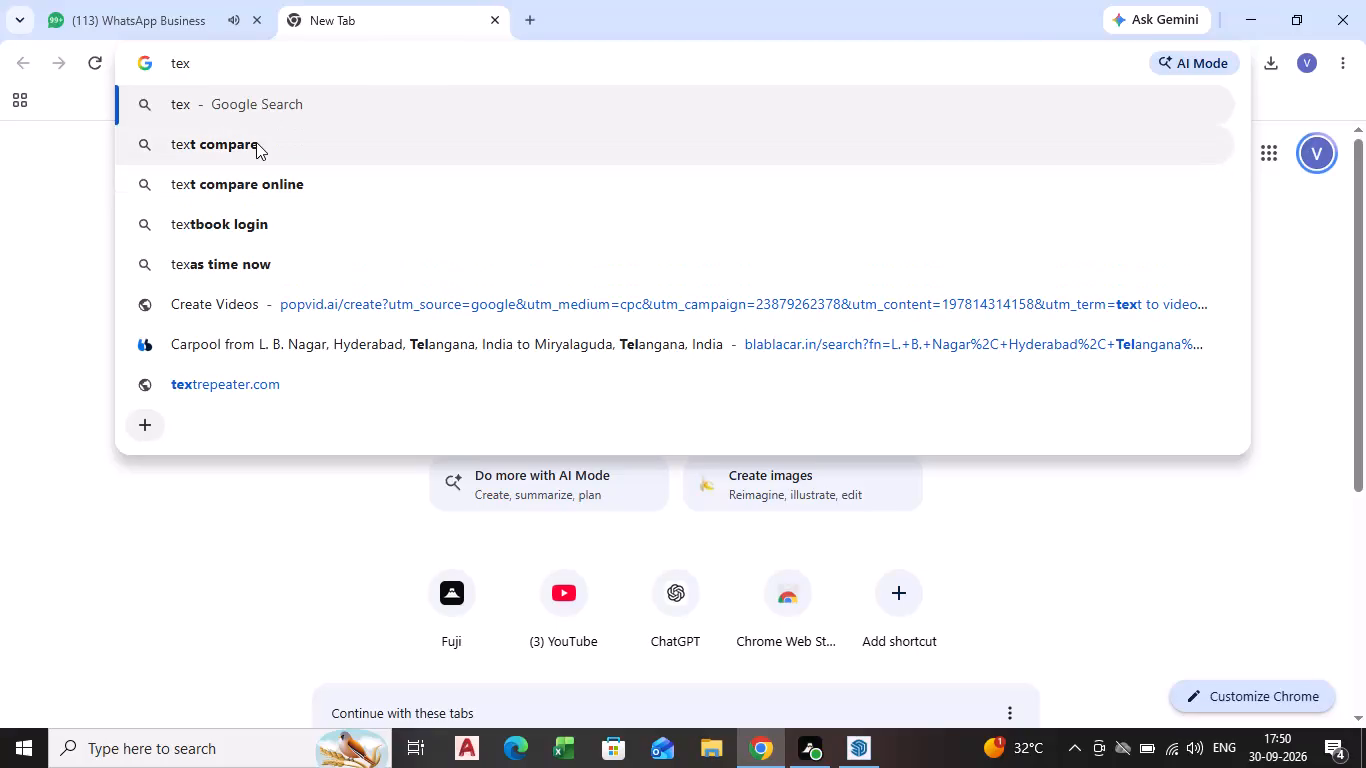
Search Google for "wood texture".
{"action": "type", "text": "tu"}
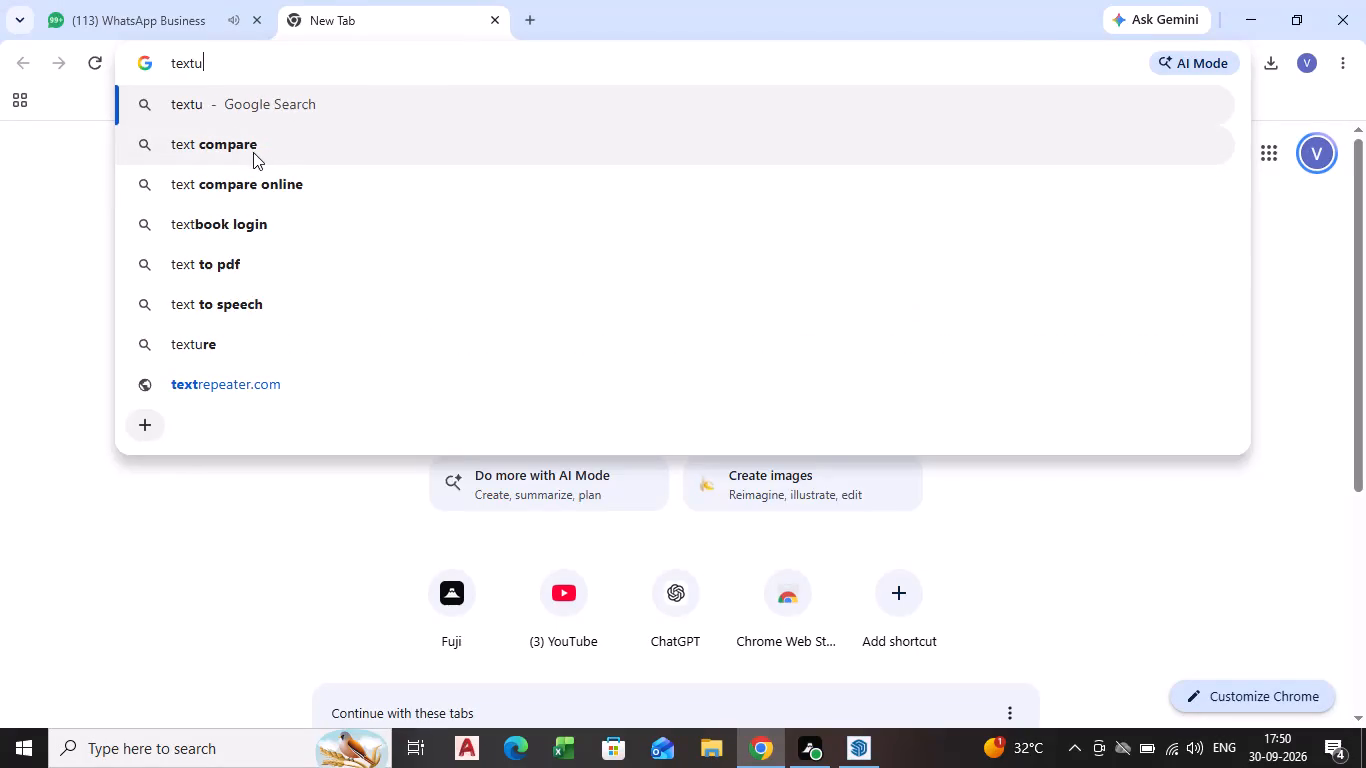
{"action": "type", "text": "re"}
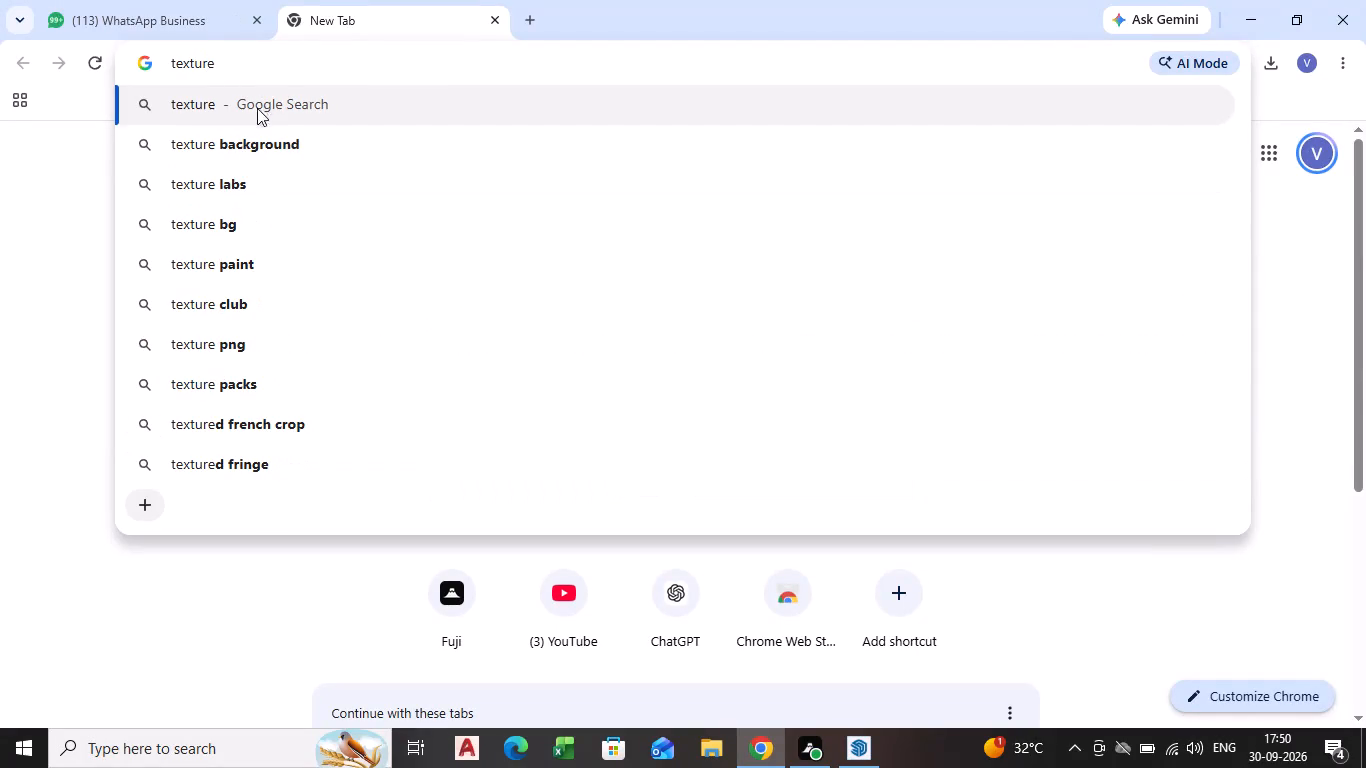
{"action": "left_click", "coordinate": [162, 57]}
{"action": "key", "text": "space"}
{"action": "key", "text": "w"}
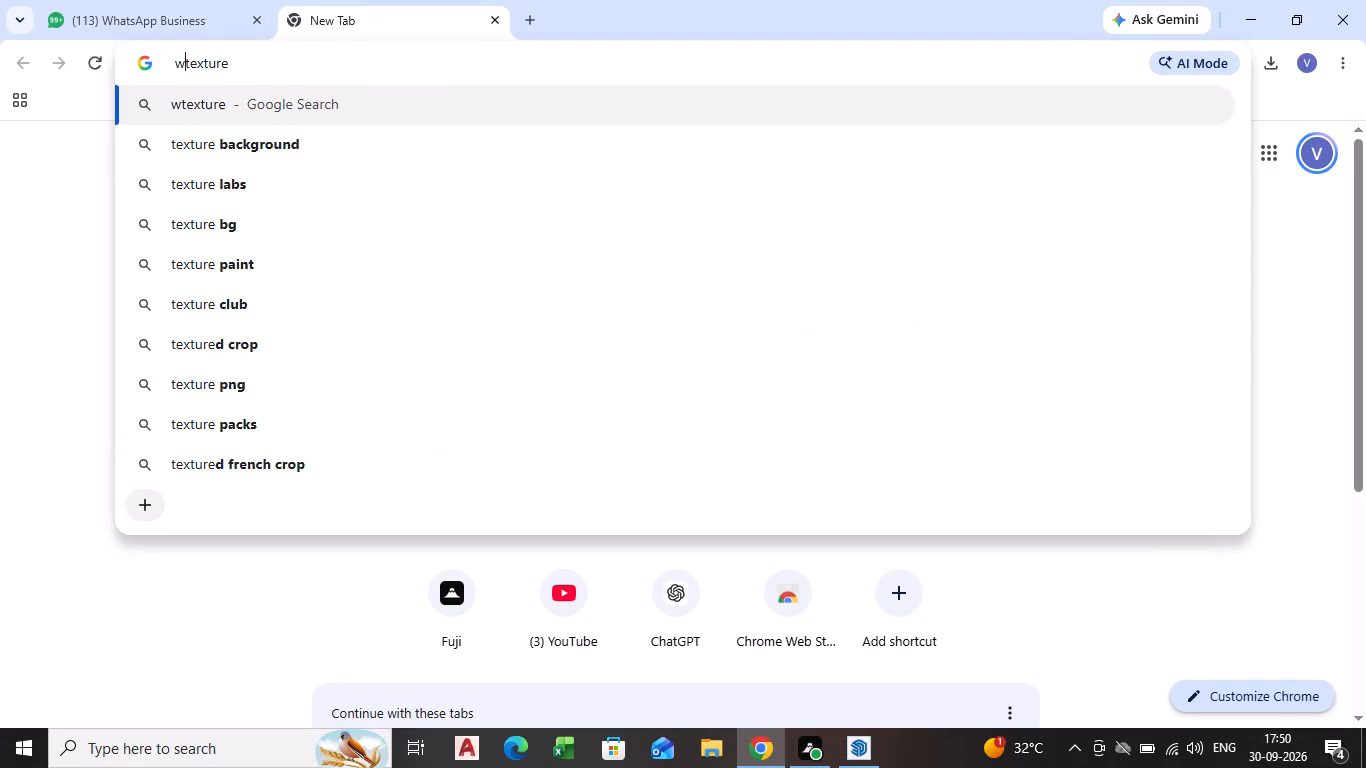
{"action": "key", "text": "o"}
{"action": "key", "text": "o"}
{"action": "type", "text": "d"}
{"action": "key", "text": "space"}
{"action": "key", "text": "Return"}
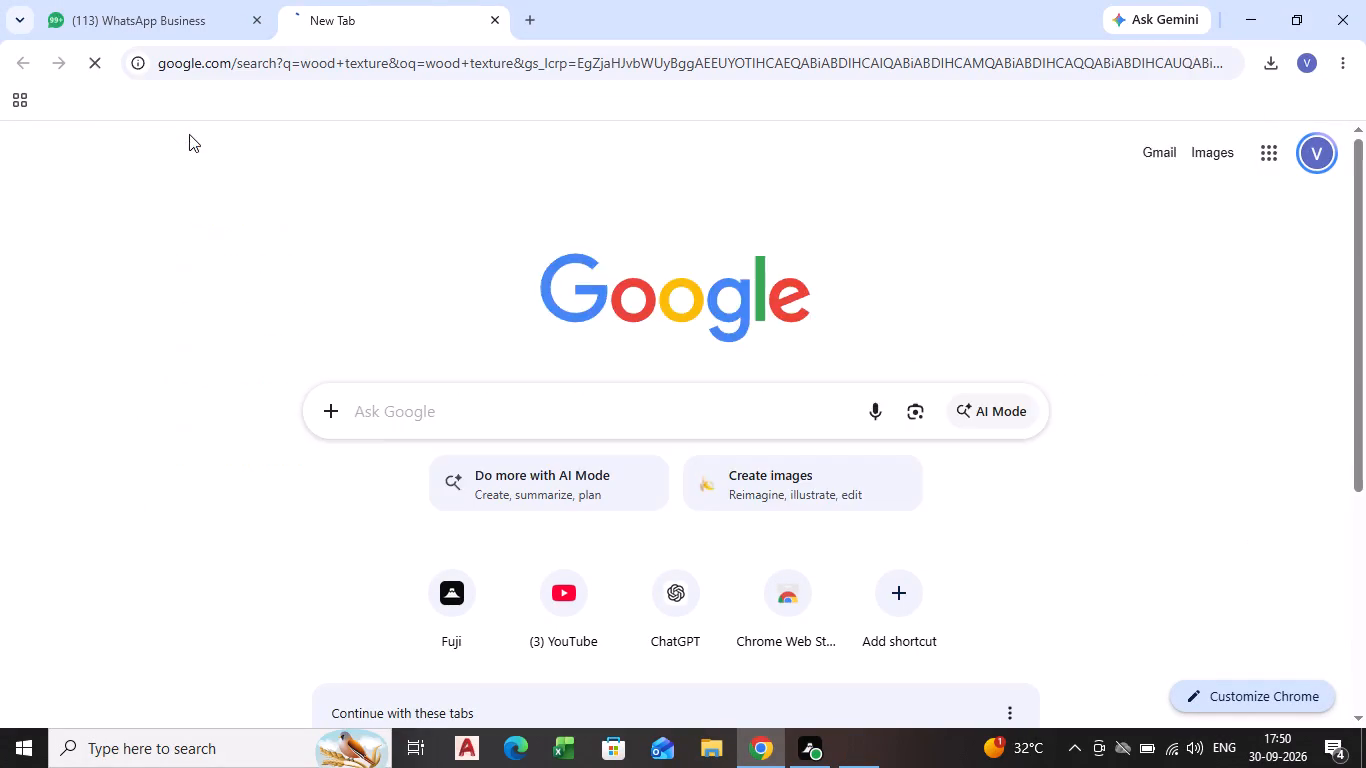
Browse the wood texture image results and open the preview of the rich brown wood with swirling grain from Vecteezy.
{"action": "scroll", "coordinate": [438, 519], "scroll_direction": "down", "scroll_amount": 1}
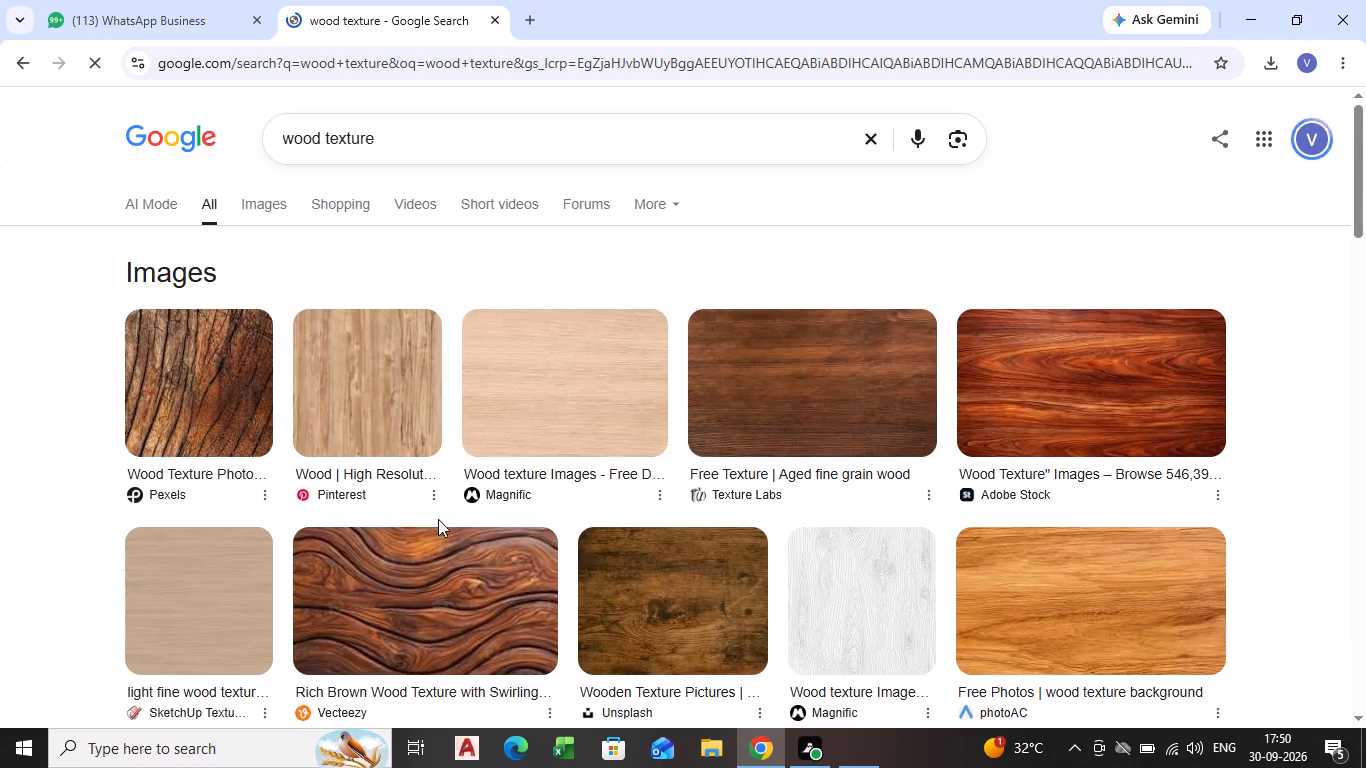
{"action": "scroll", "coordinate": [438, 519], "scroll_direction": "down", "scroll_amount": 2}
{"action": "scroll", "coordinate": [680, 301], "scroll_direction": "up", "scroll_amount": 2}
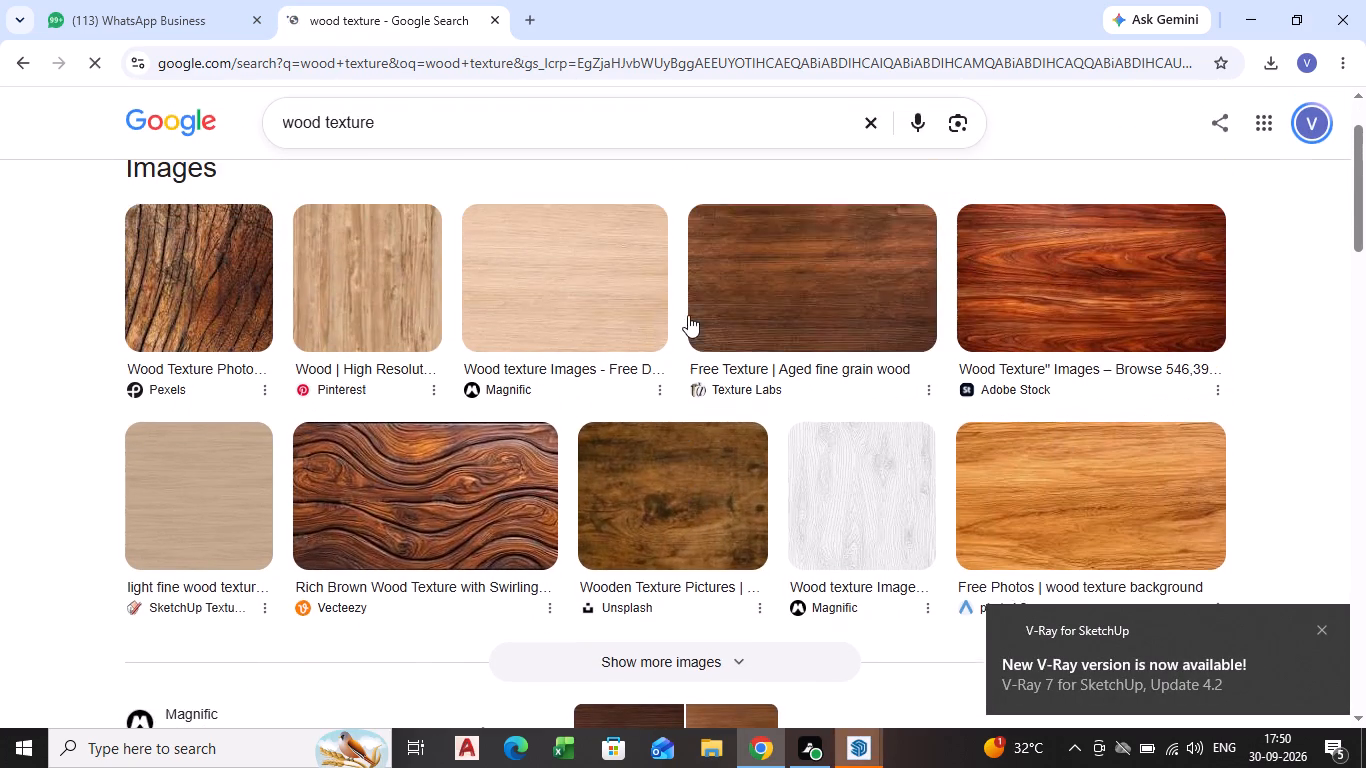
{"action": "scroll", "coordinate": [692, 324], "scroll_direction": "up", "scroll_amount": 2}
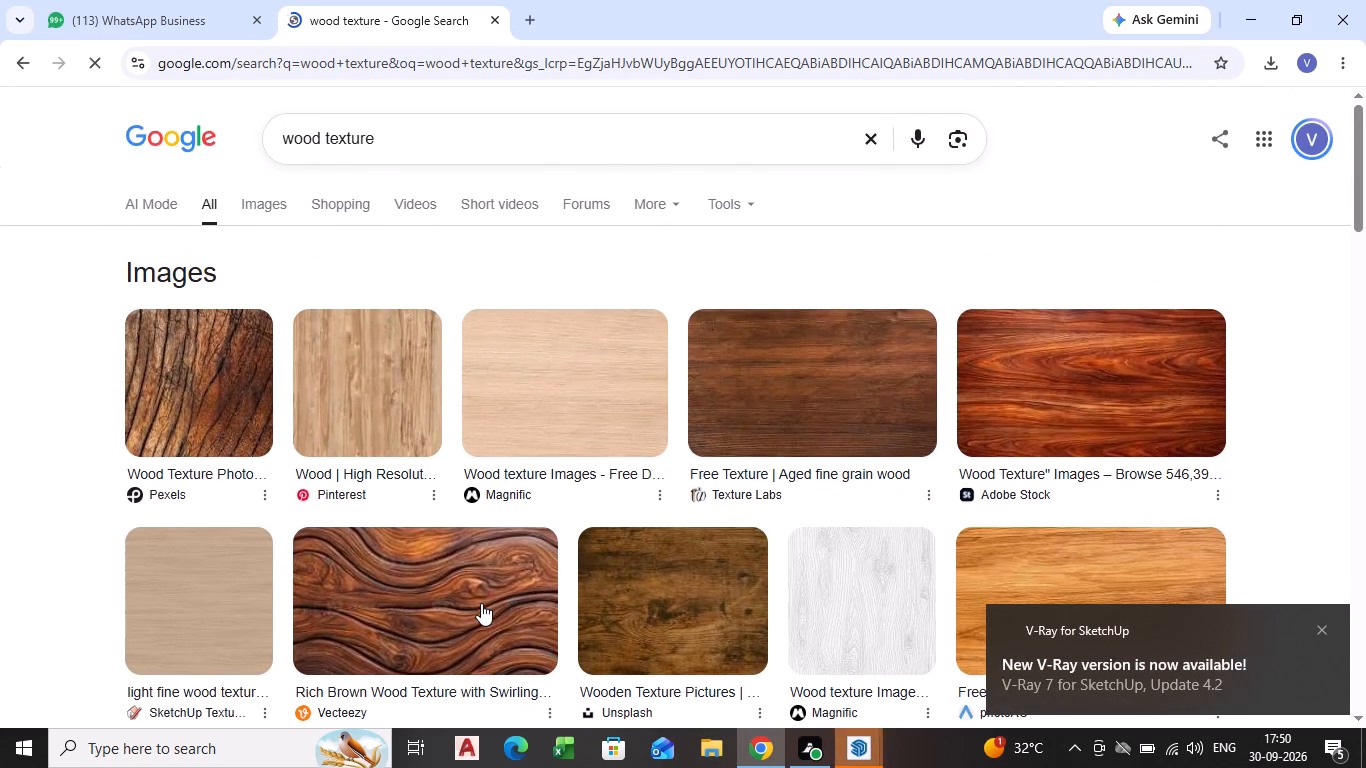
{"action": "left_click", "coordinate": [481, 603]}
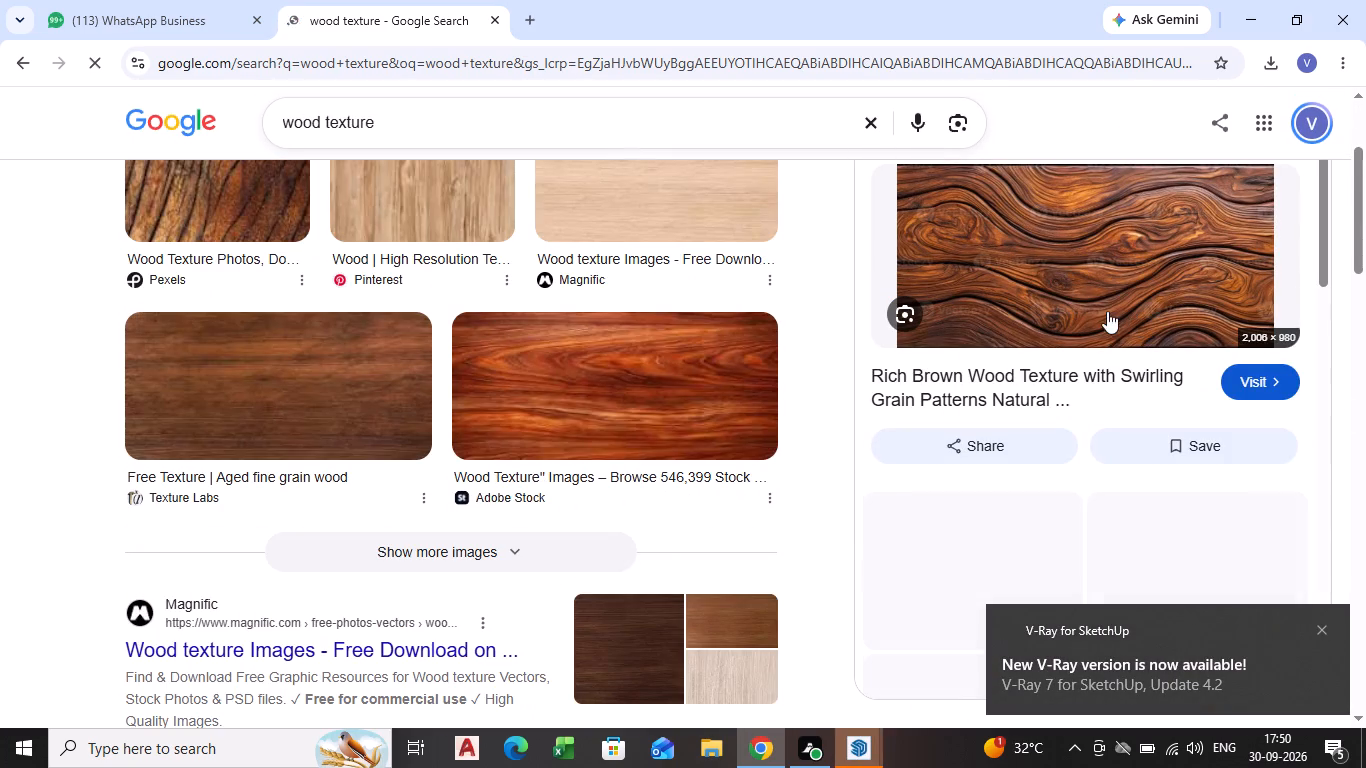
Save the swirling brown wood texture image to the Desktop as a JPEG named "wood".
{"action": "scroll", "coordinate": [1107, 311], "scroll_direction": "up", "scroll_amount": 4}
{"action": "right_click", "coordinate": [1095, 282]}
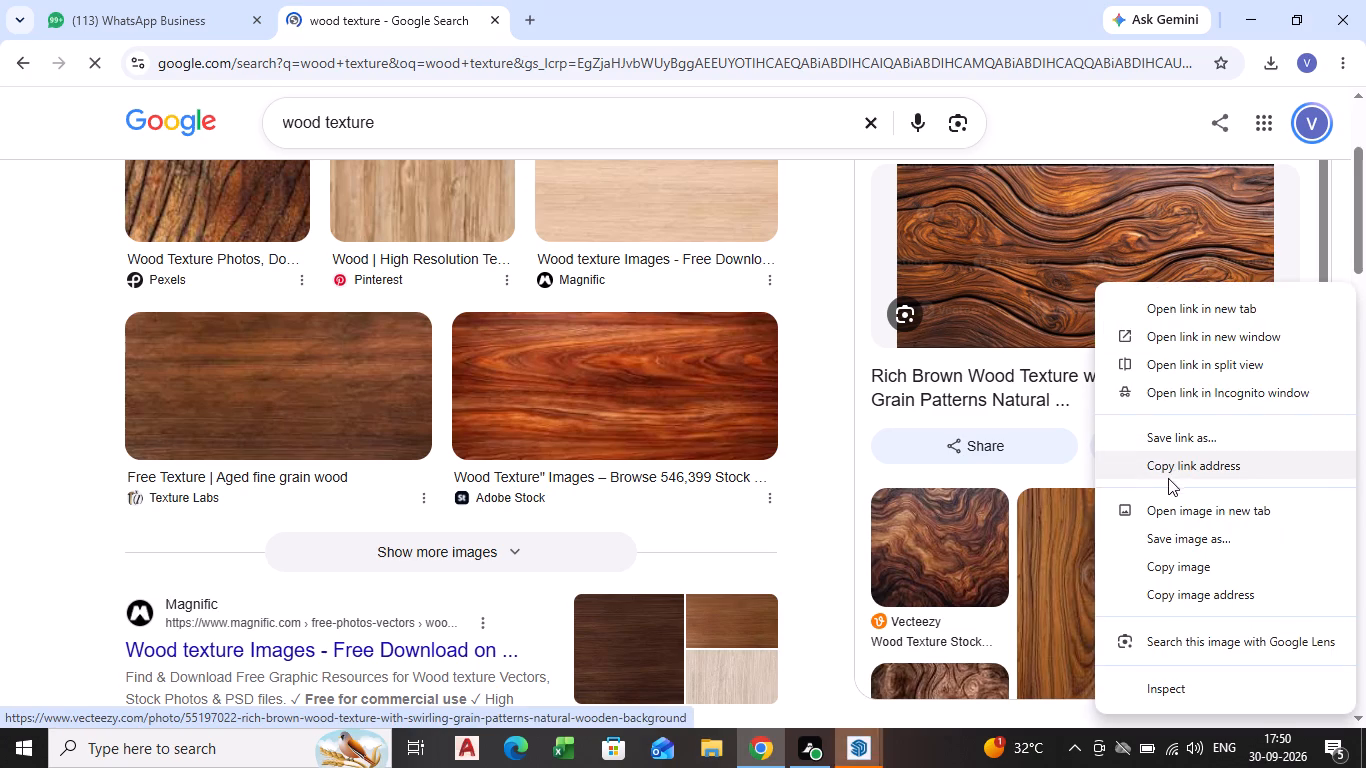
{"action": "left_click", "coordinate": [1170, 540]}
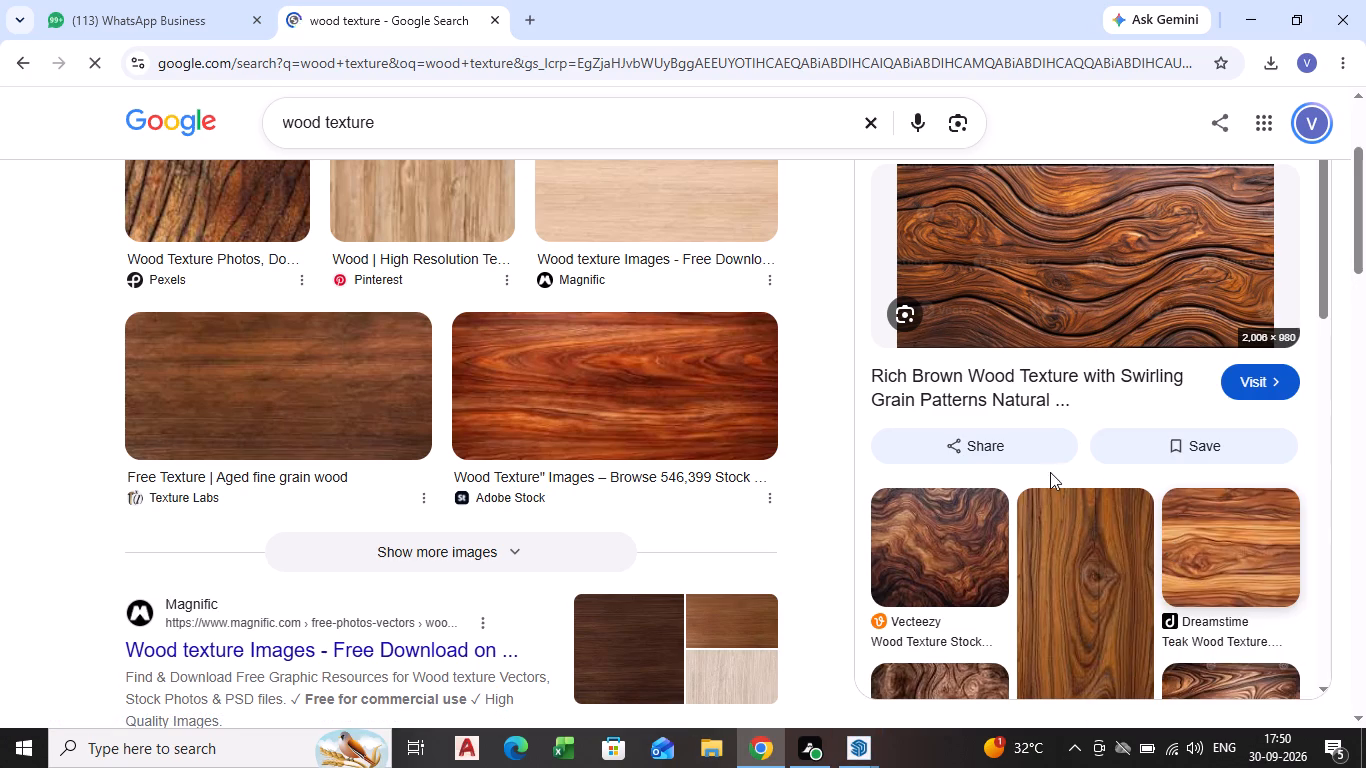
{"action": "scroll", "coordinate": [1101, 306], "scroll_direction": "up", "scroll_amount": 3}
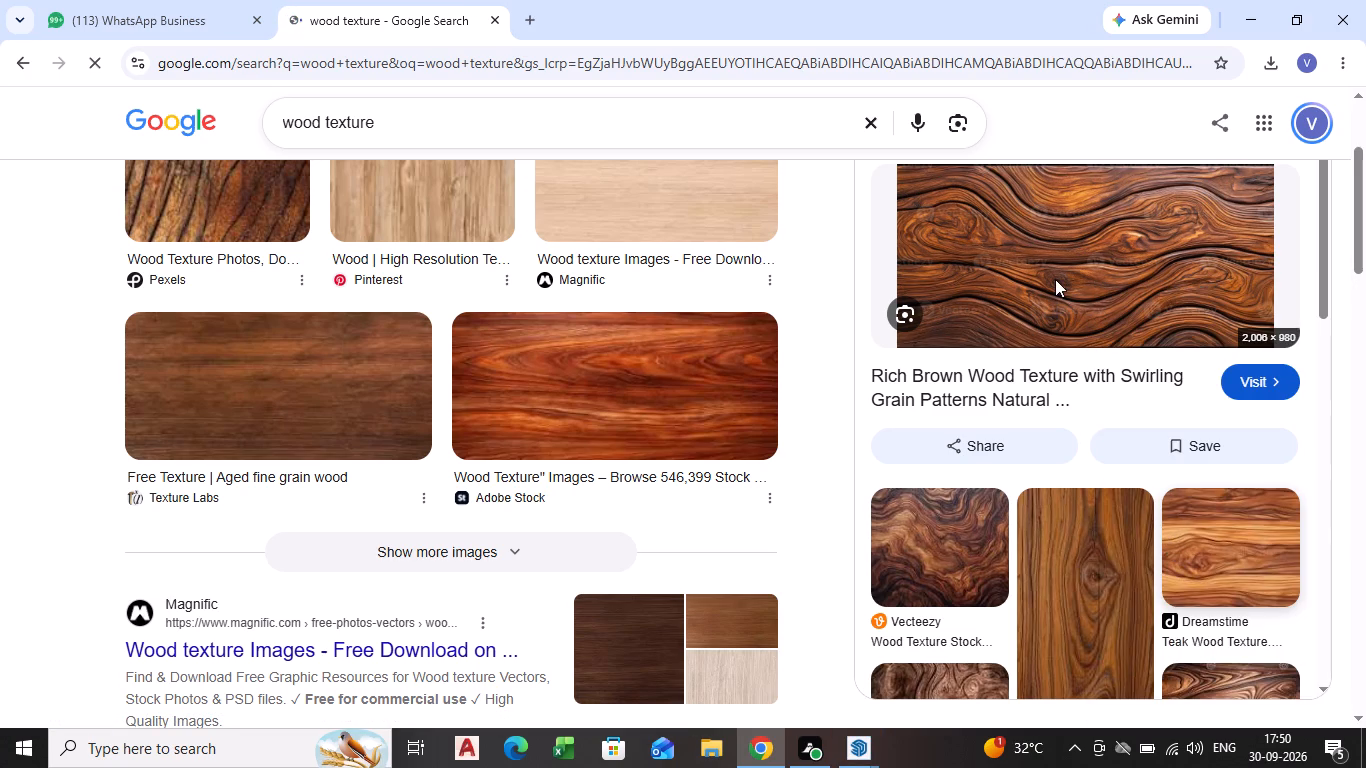
{"action": "right_click", "coordinate": [1055, 279]}
{"action": "scroll", "coordinate": [1050, 463], "scroll_direction": "down", "scroll_amount": 3}
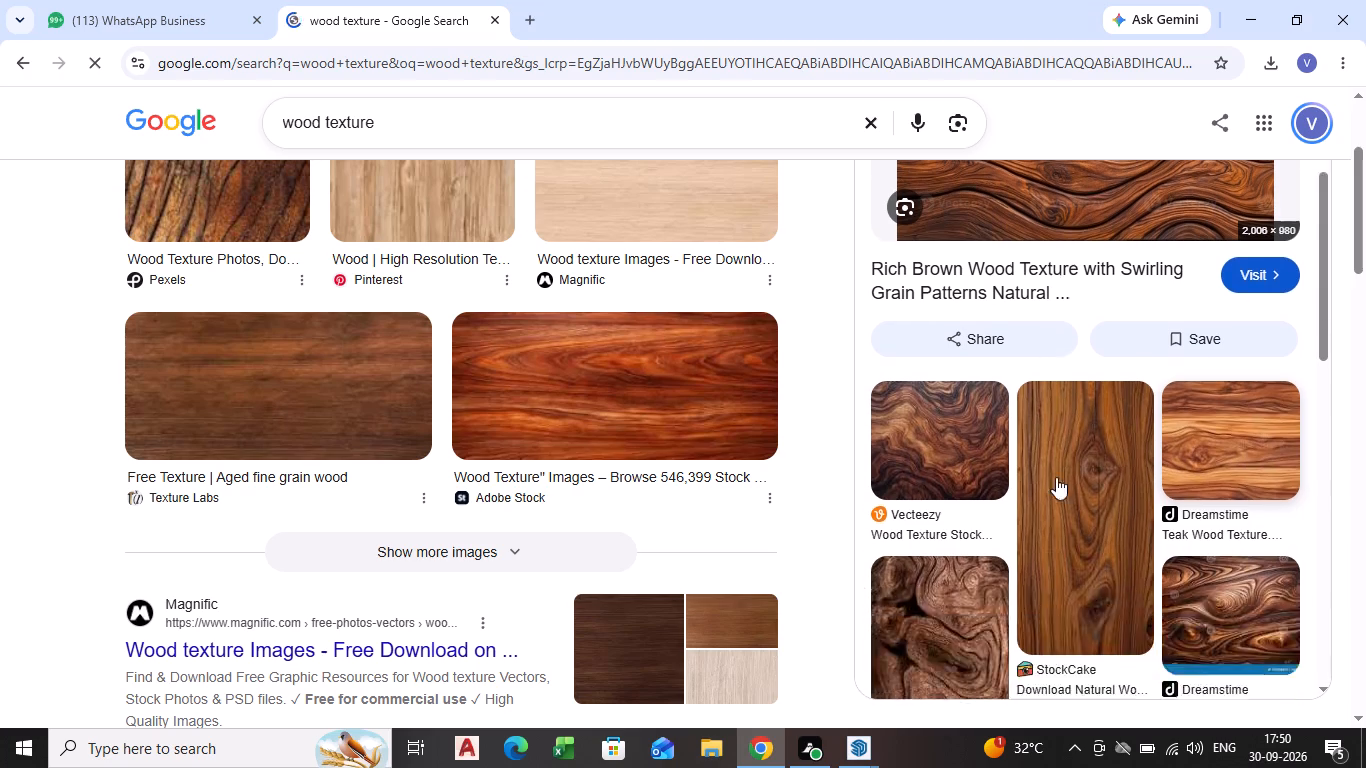
{"action": "scroll", "coordinate": [1069, 503], "scroll_direction": "up", "scroll_amount": 8}
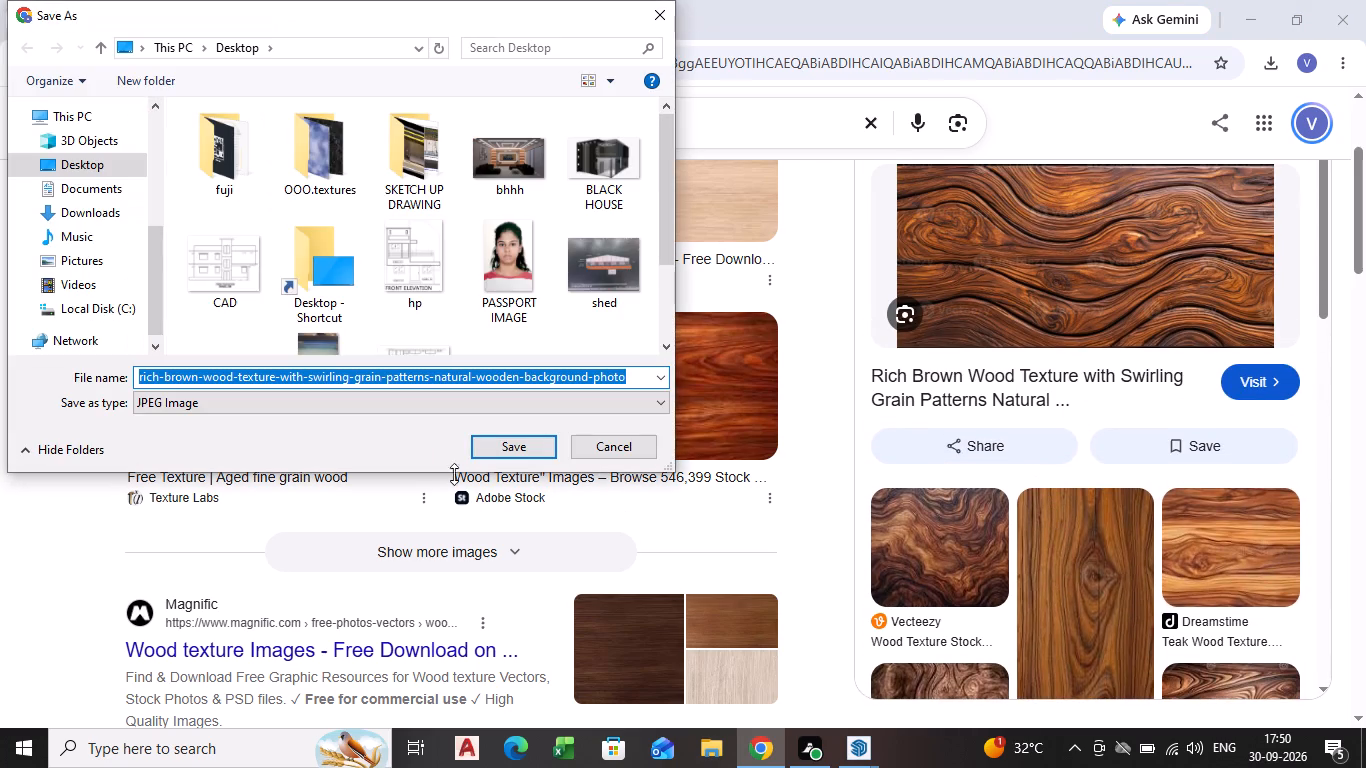
{"action": "left_click", "coordinate": [630, 428]}
{"action": "key", "text": "BackSpace"}
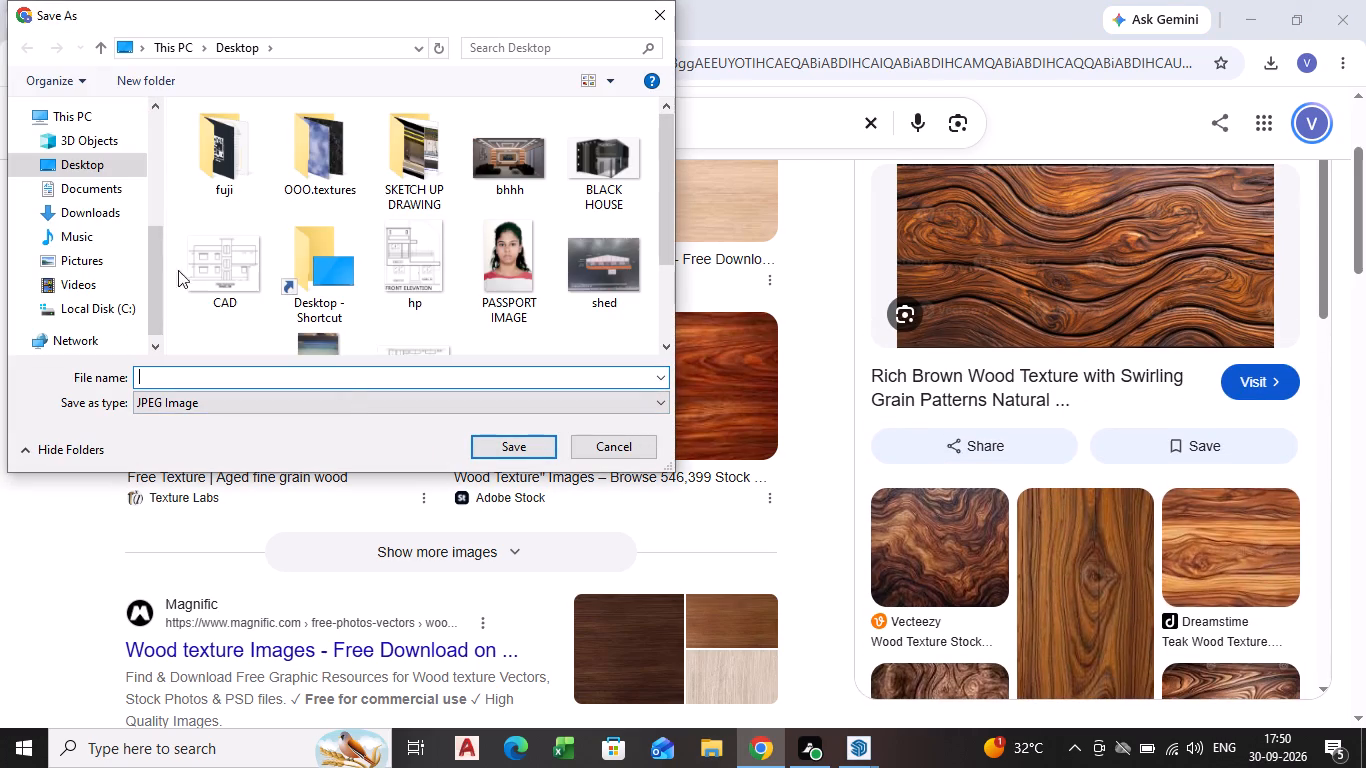
{"action": "key", "text": "w"}
{"action": "key", "text": "o"}
{"action": "key", "text": "o"}
{"action": "type", "text": "d"}
{"action": "key", "text": "space"}
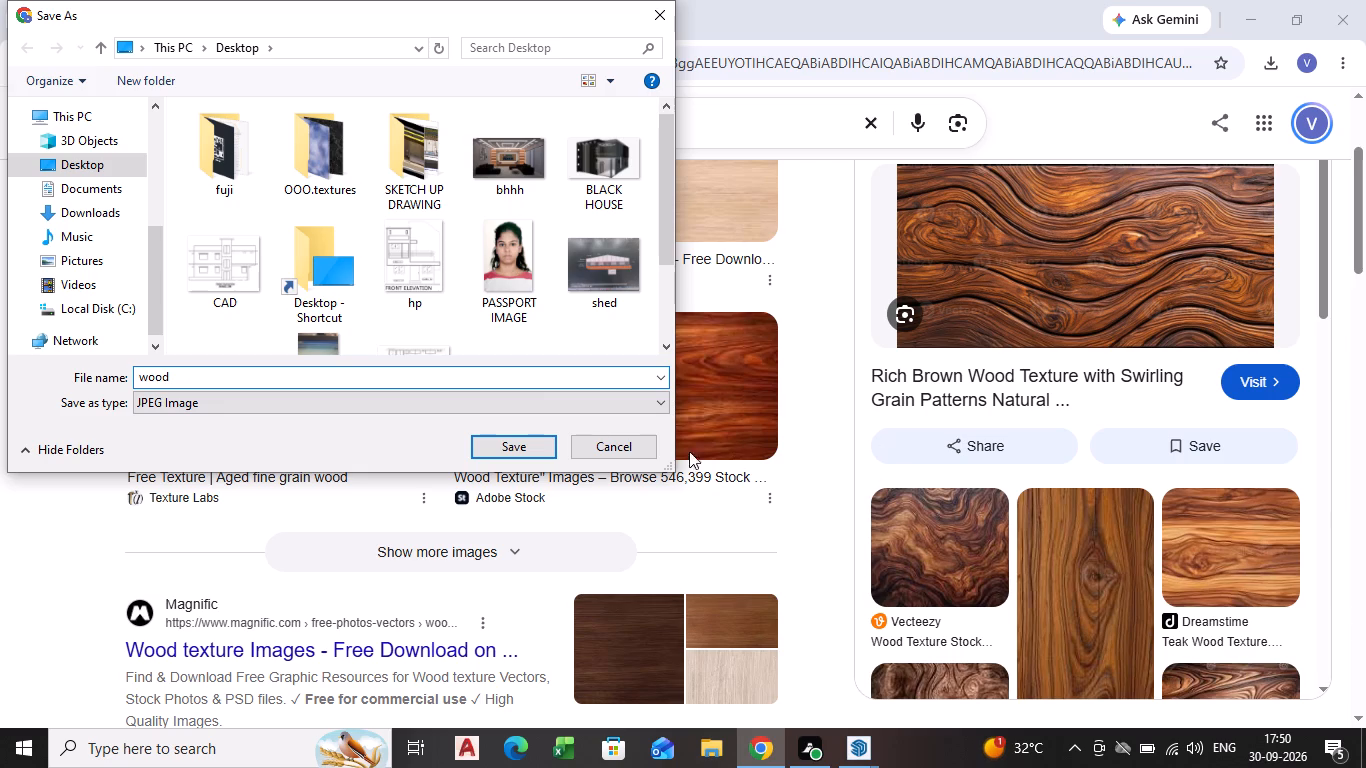
{"action": "left_click", "coordinate": [503, 446]}
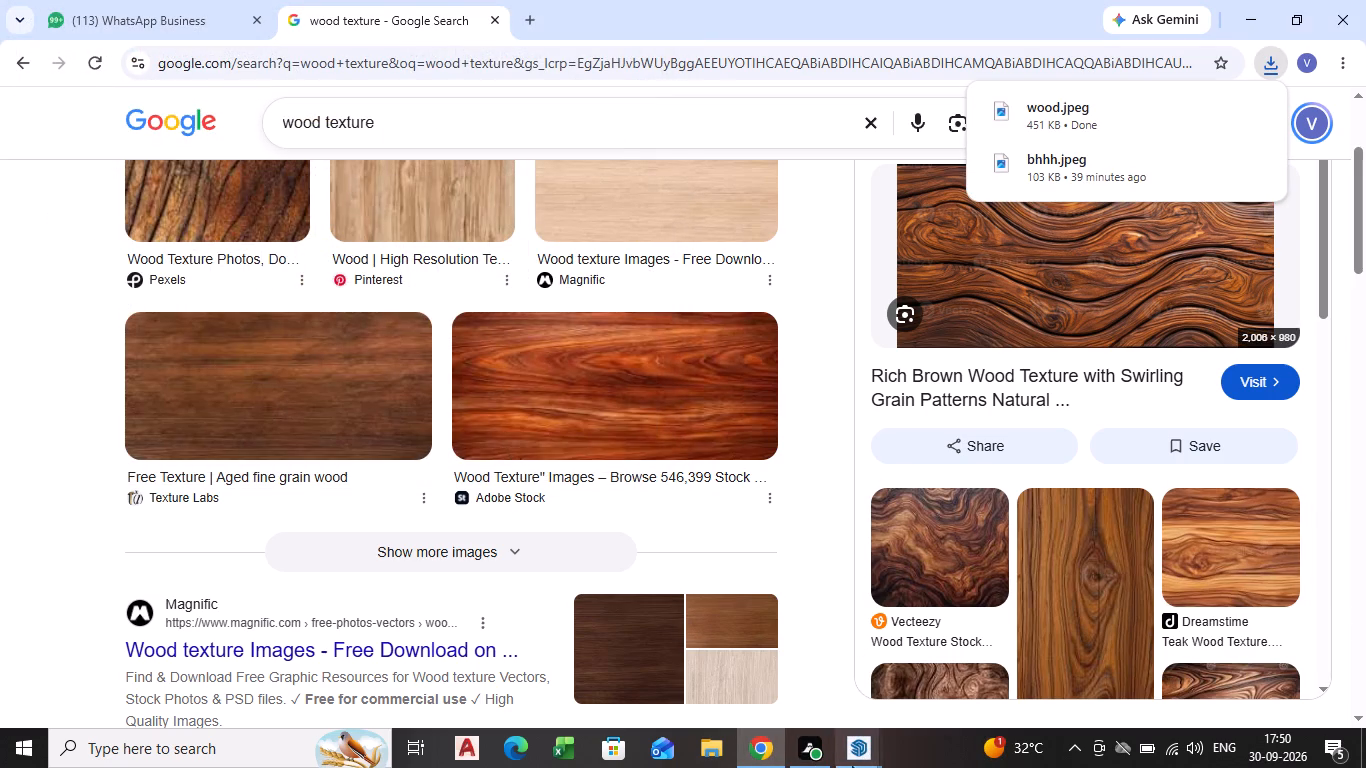
Switch back to SketchUp with the V-Ray Asset Editor in front.
{"action": "left_click", "coordinate": [852, 733]}
{"action": "left_click", "coordinate": [806, 654]}
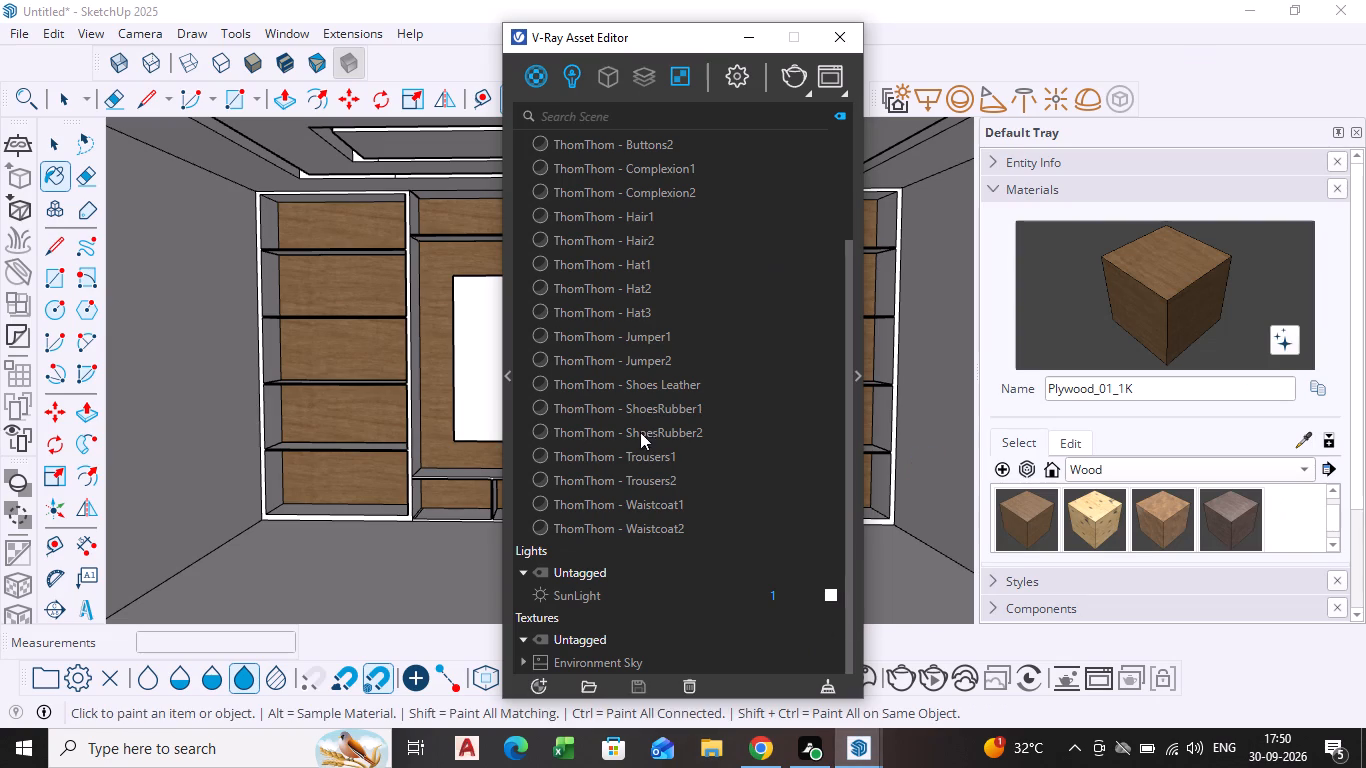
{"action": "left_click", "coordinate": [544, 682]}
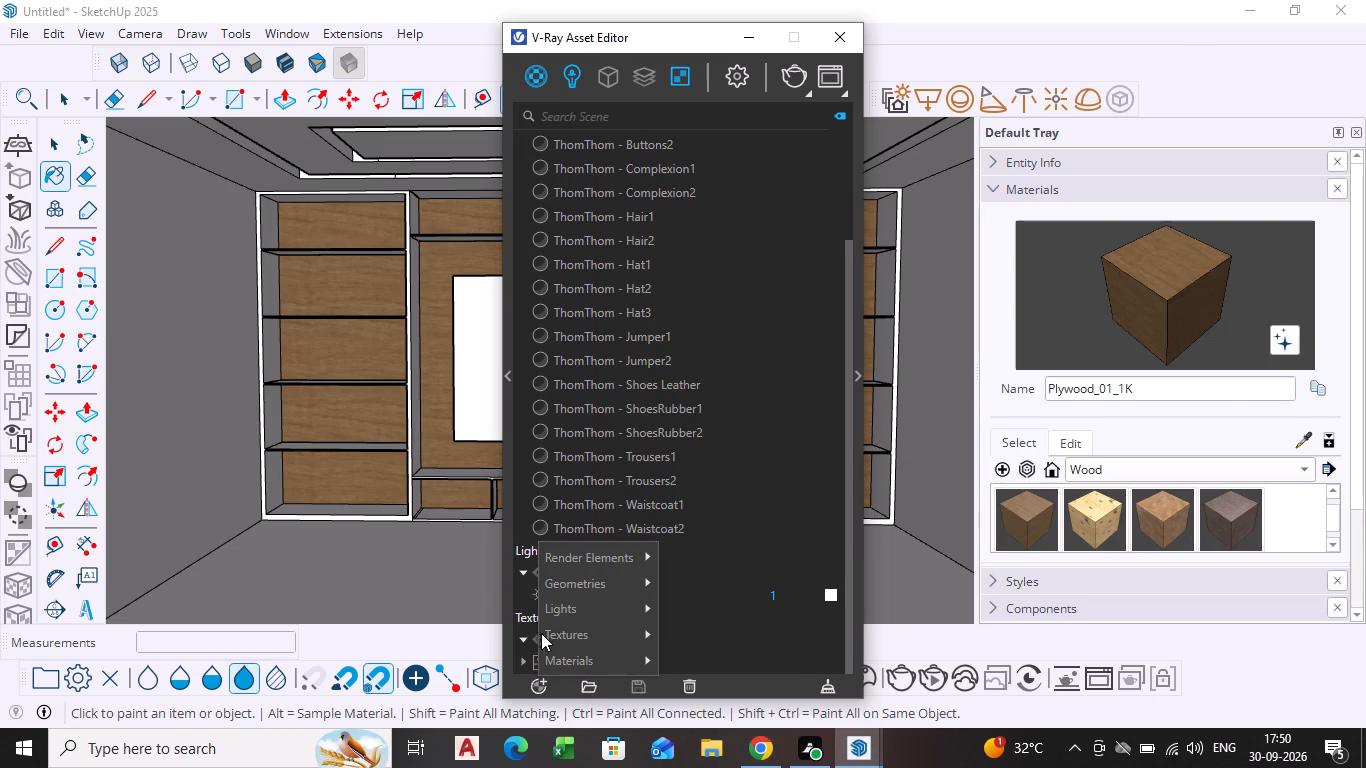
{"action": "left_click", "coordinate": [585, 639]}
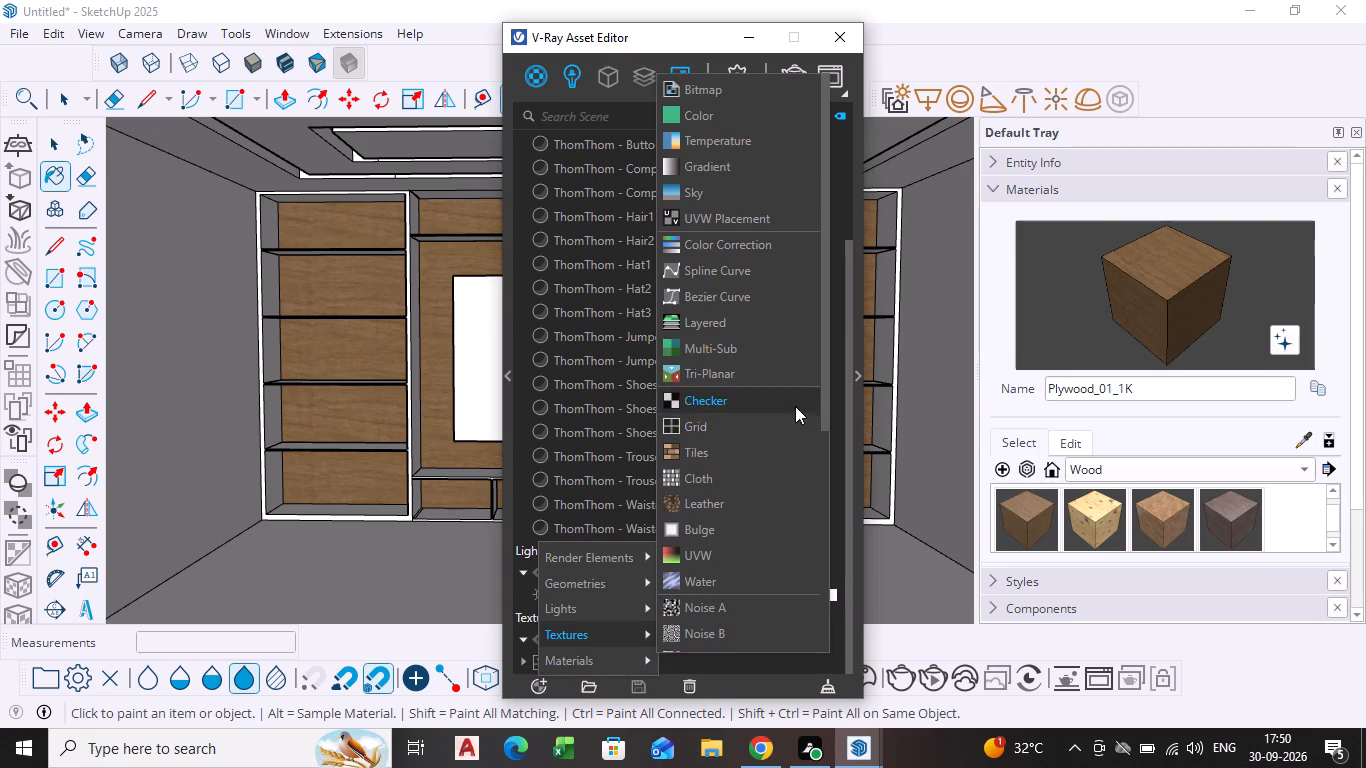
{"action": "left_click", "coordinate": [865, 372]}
Expand the Asset Editor's settings pane and make the Plywood_01_1K host material editable in V-Ray.
{"action": "left_click", "coordinate": [855, 374]}
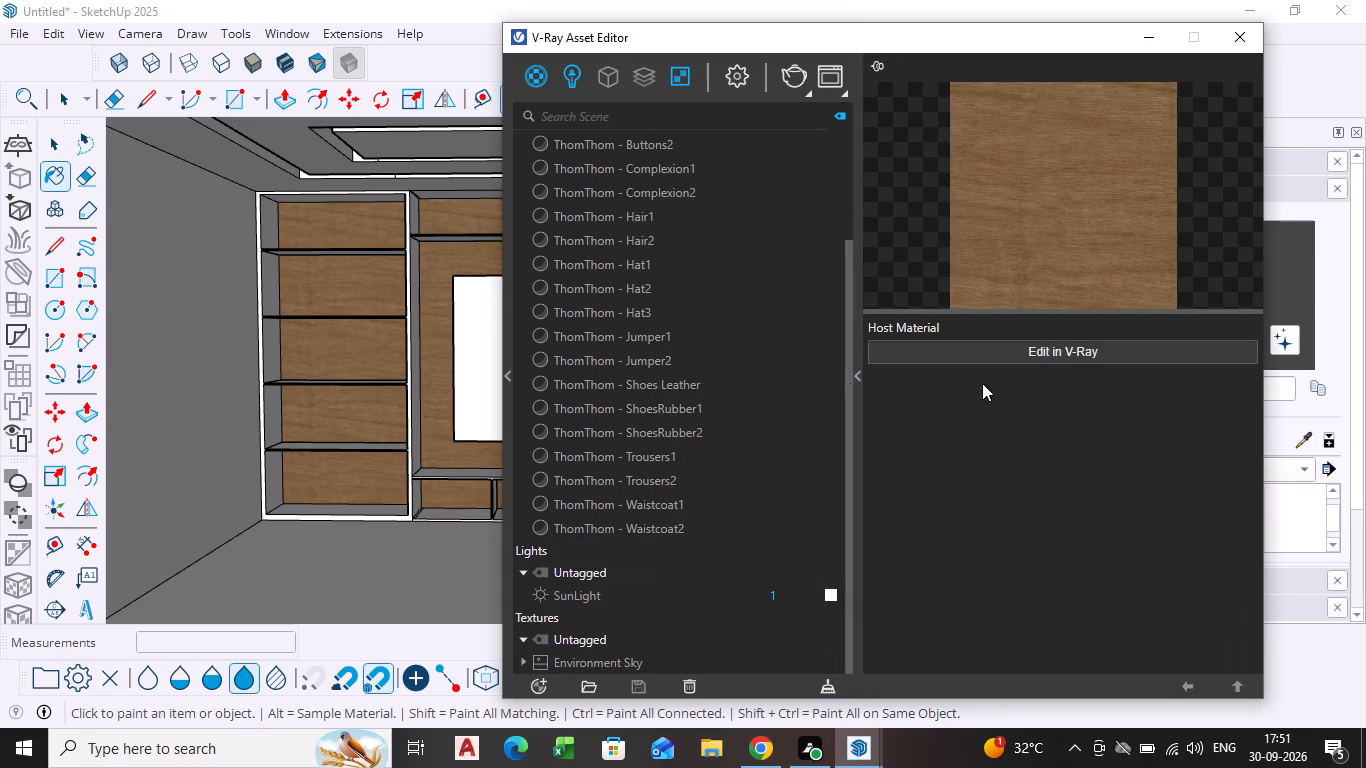
{"action": "left_click", "coordinate": [1046, 245]}
{"action": "scroll", "coordinate": [1046, 243], "scroll_direction": "down", "scroll_amount": 1}
{"action": "scroll", "coordinate": [693, 584], "scroll_direction": "down", "scroll_amount": 3}
{"action": "left_click", "coordinate": [1062, 349]}
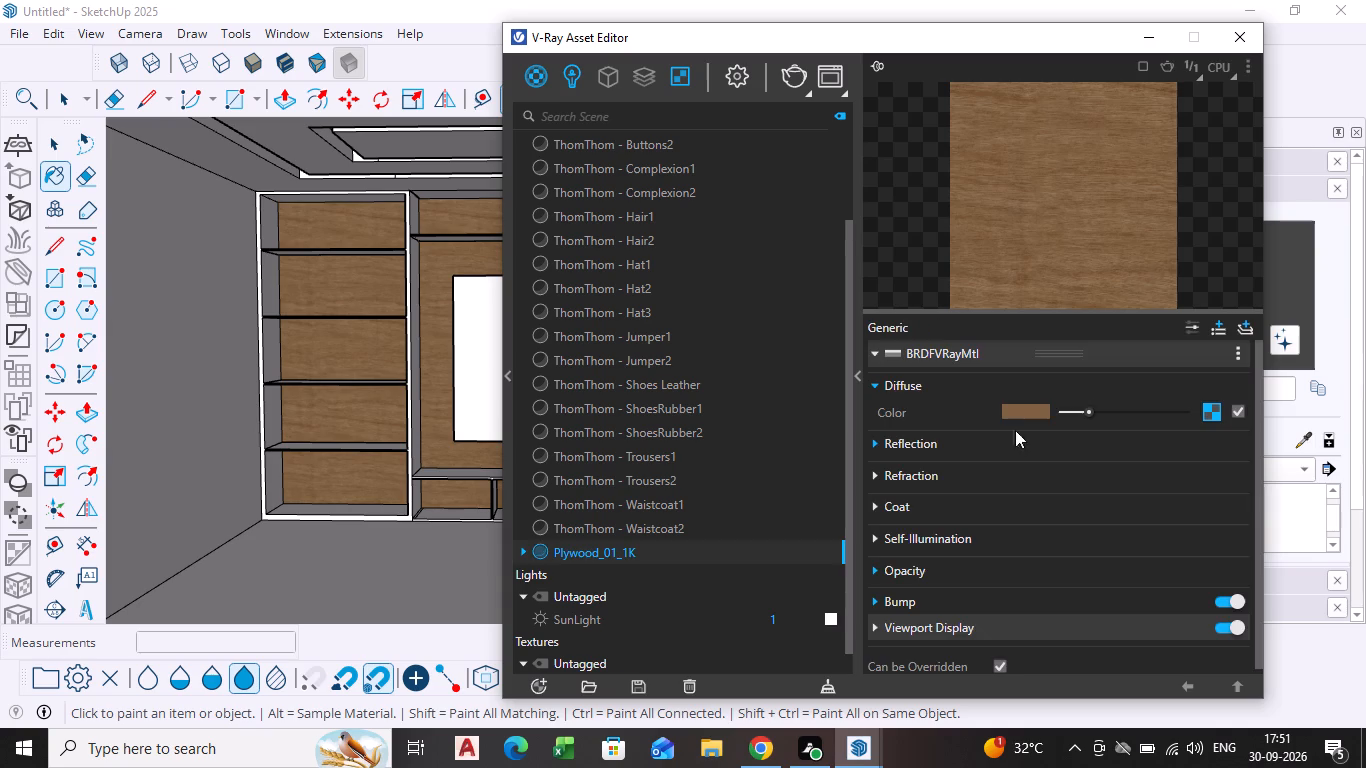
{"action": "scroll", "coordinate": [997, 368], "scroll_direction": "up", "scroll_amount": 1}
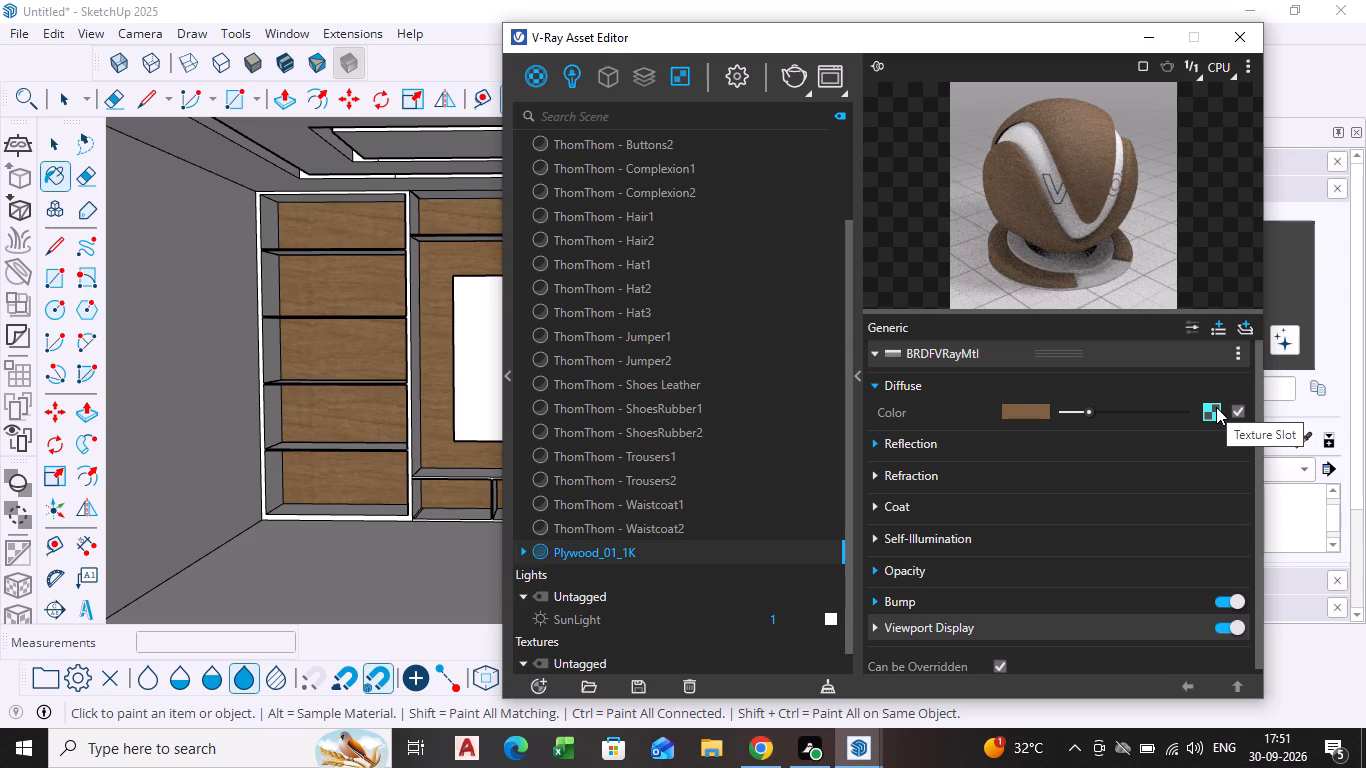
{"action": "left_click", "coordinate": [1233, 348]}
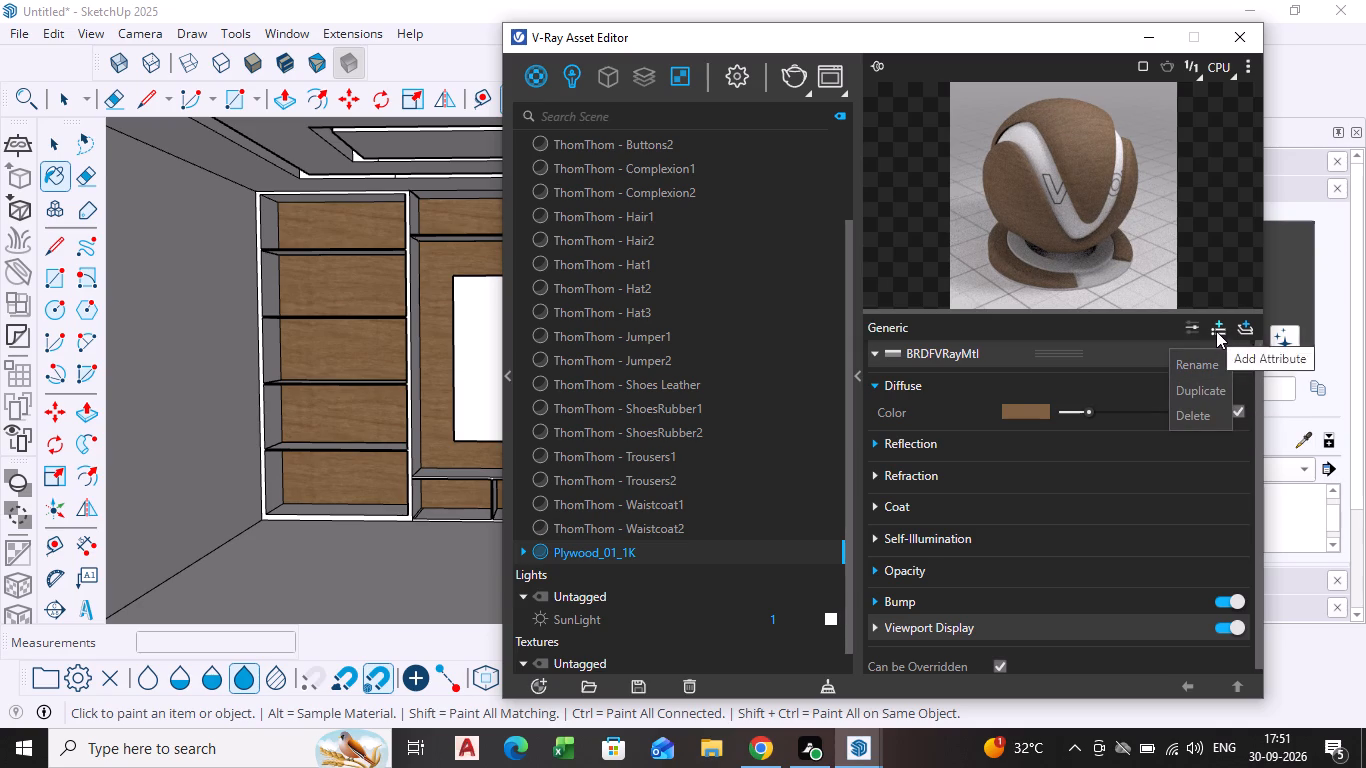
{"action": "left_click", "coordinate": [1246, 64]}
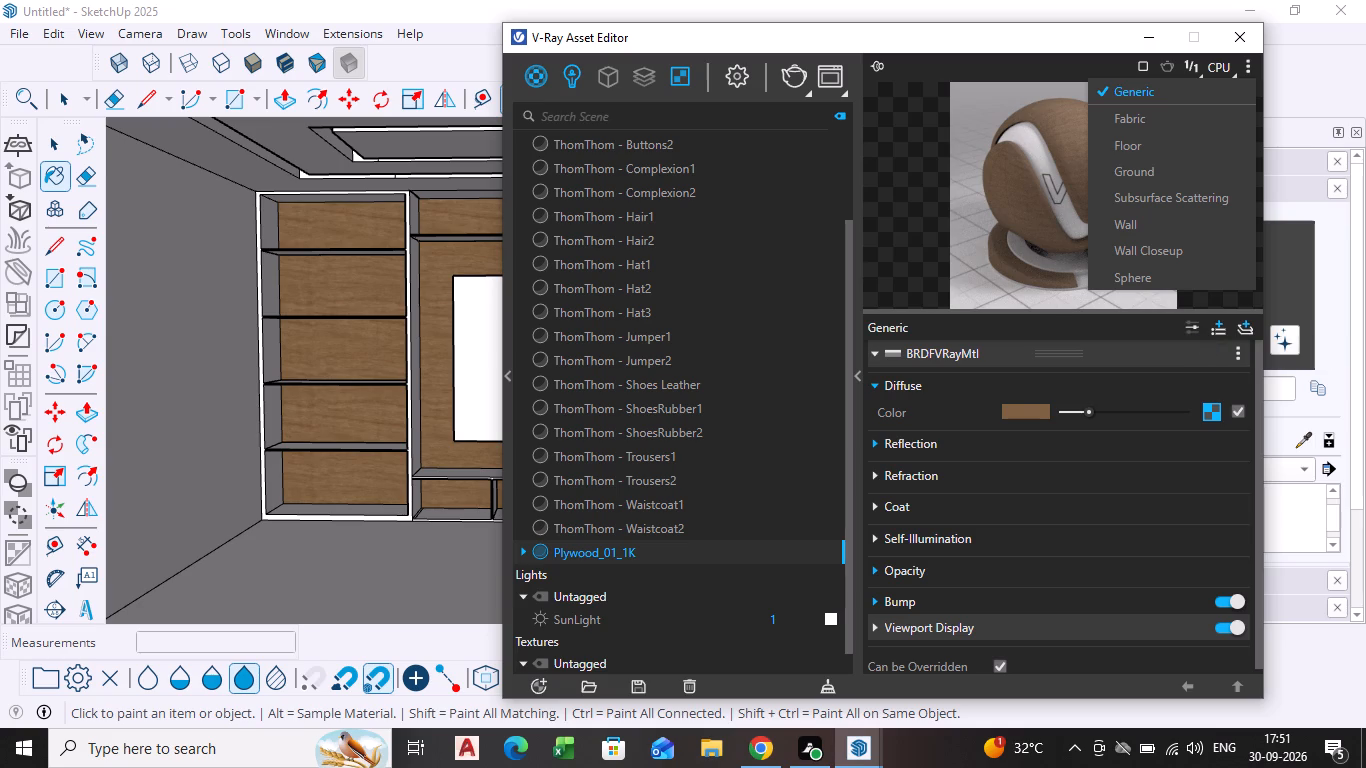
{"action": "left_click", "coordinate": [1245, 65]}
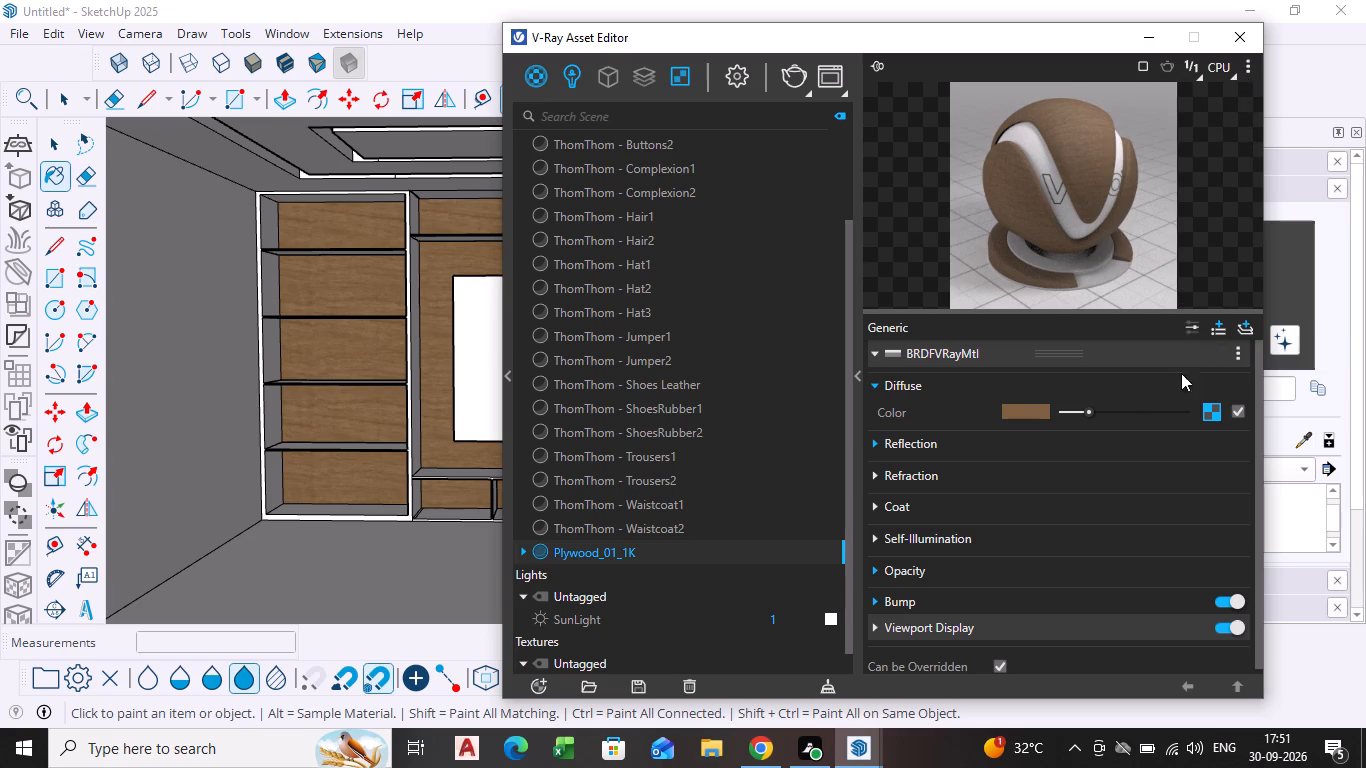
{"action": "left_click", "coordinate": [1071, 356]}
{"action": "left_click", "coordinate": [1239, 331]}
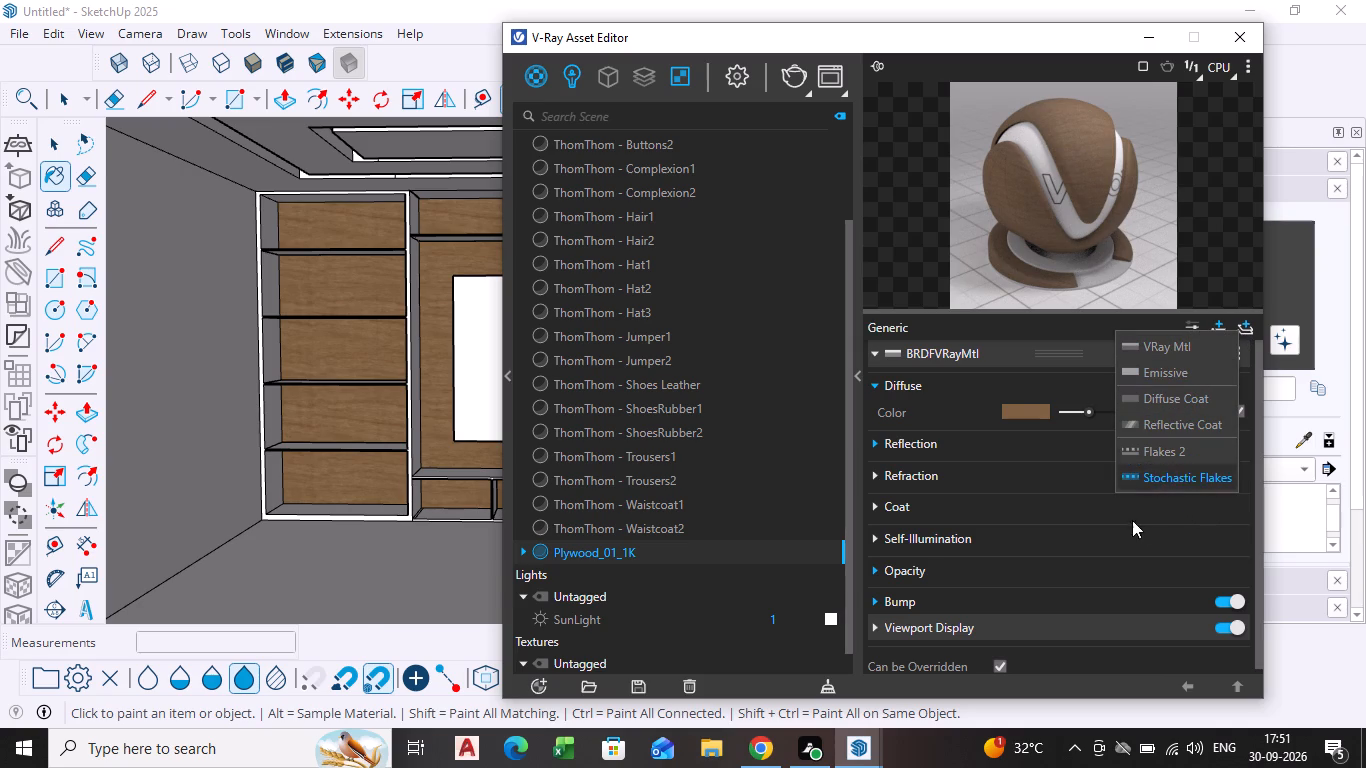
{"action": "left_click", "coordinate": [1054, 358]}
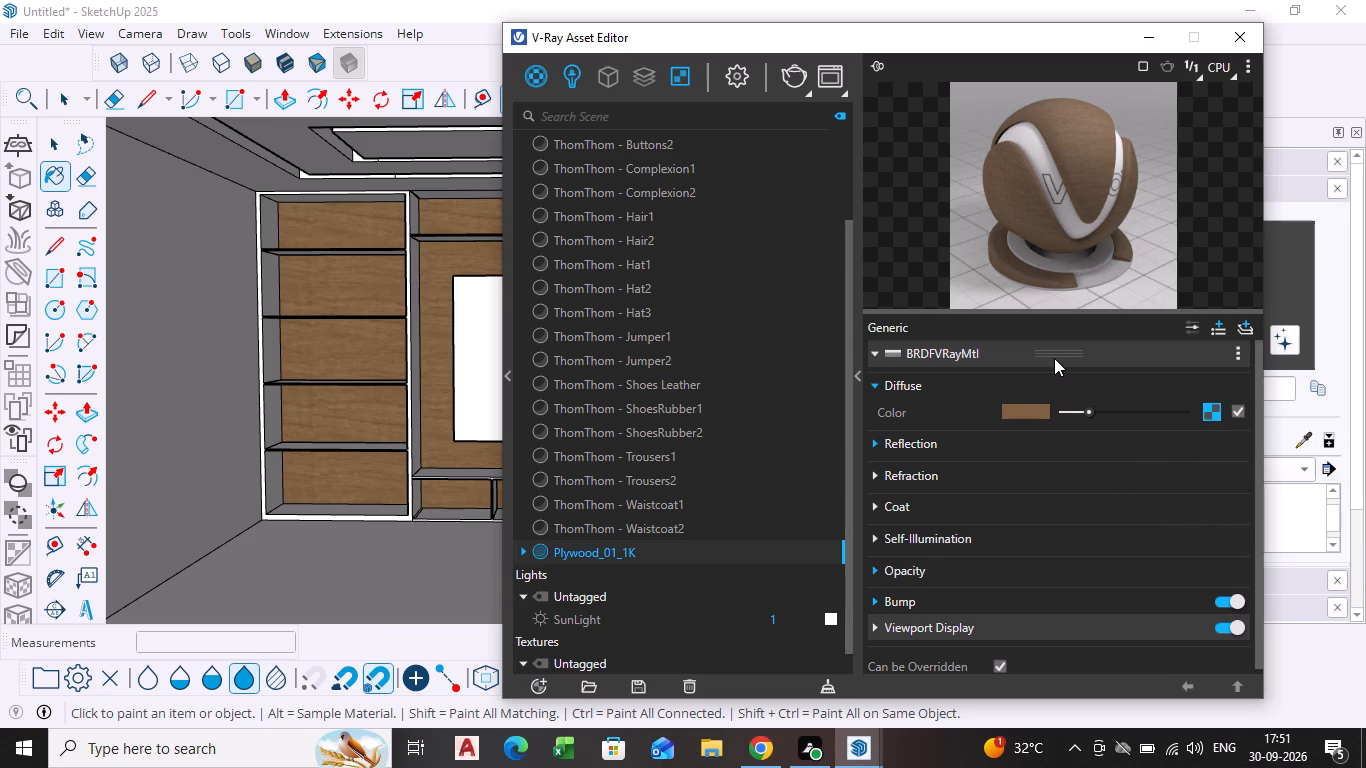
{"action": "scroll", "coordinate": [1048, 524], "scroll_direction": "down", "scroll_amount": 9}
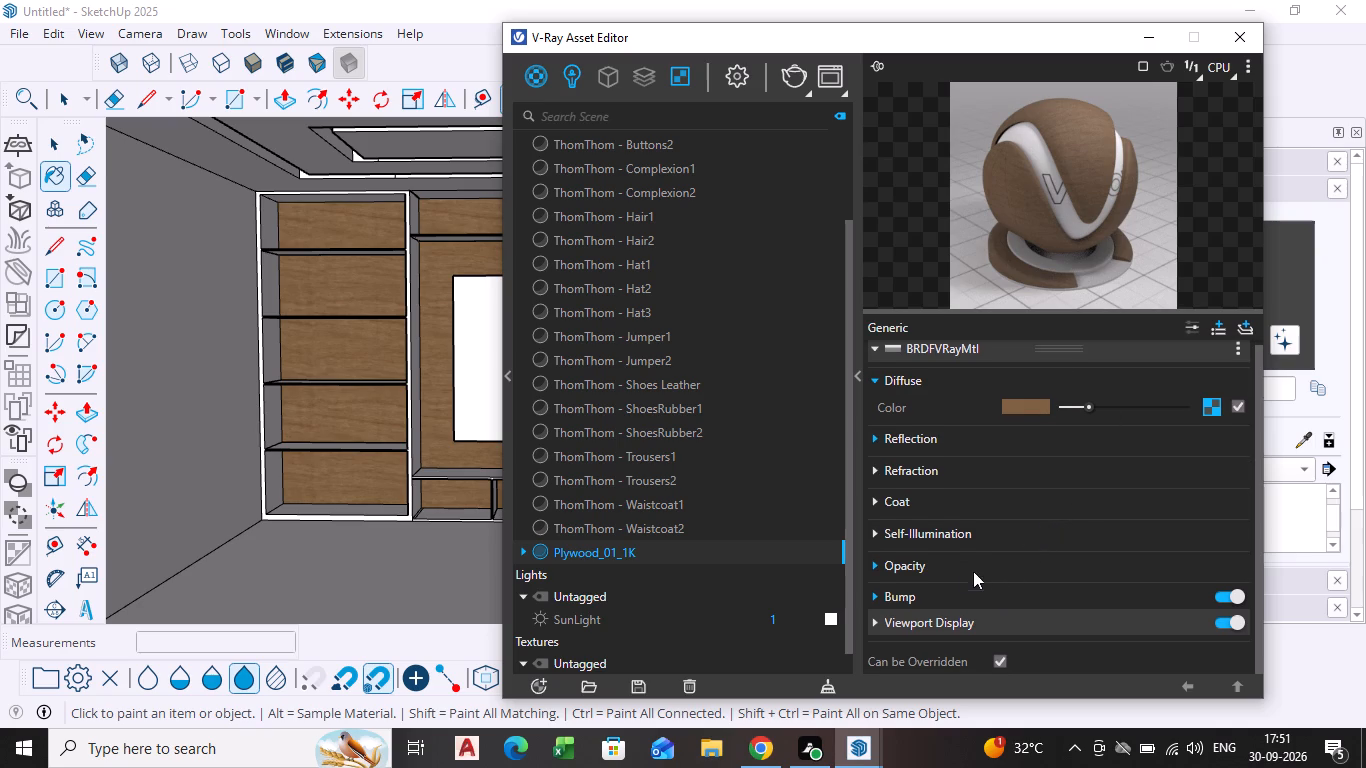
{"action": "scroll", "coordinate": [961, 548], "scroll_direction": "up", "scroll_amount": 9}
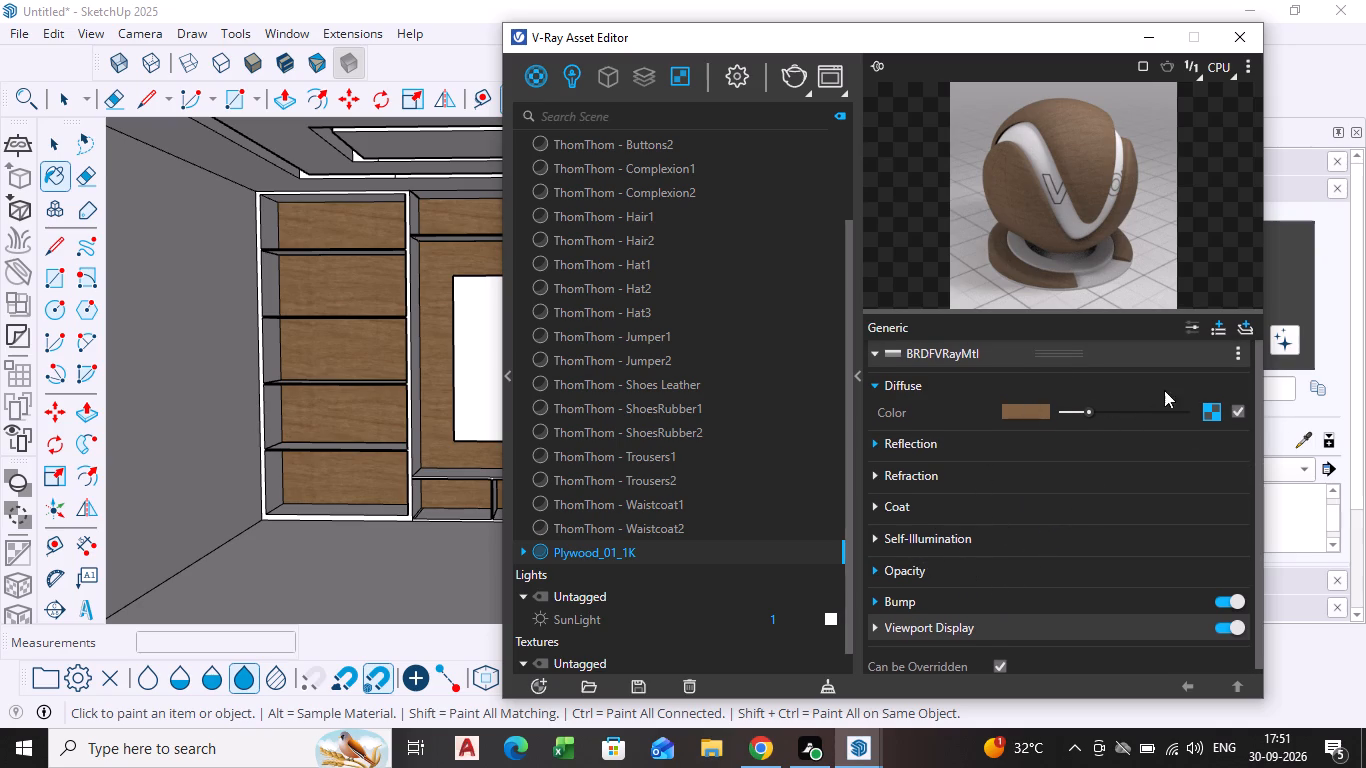
Open the diffuse colour's layered texture and brighten Layer 1's brown colour to a lighter tan.
{"action": "left_click", "coordinate": [1213, 416]}
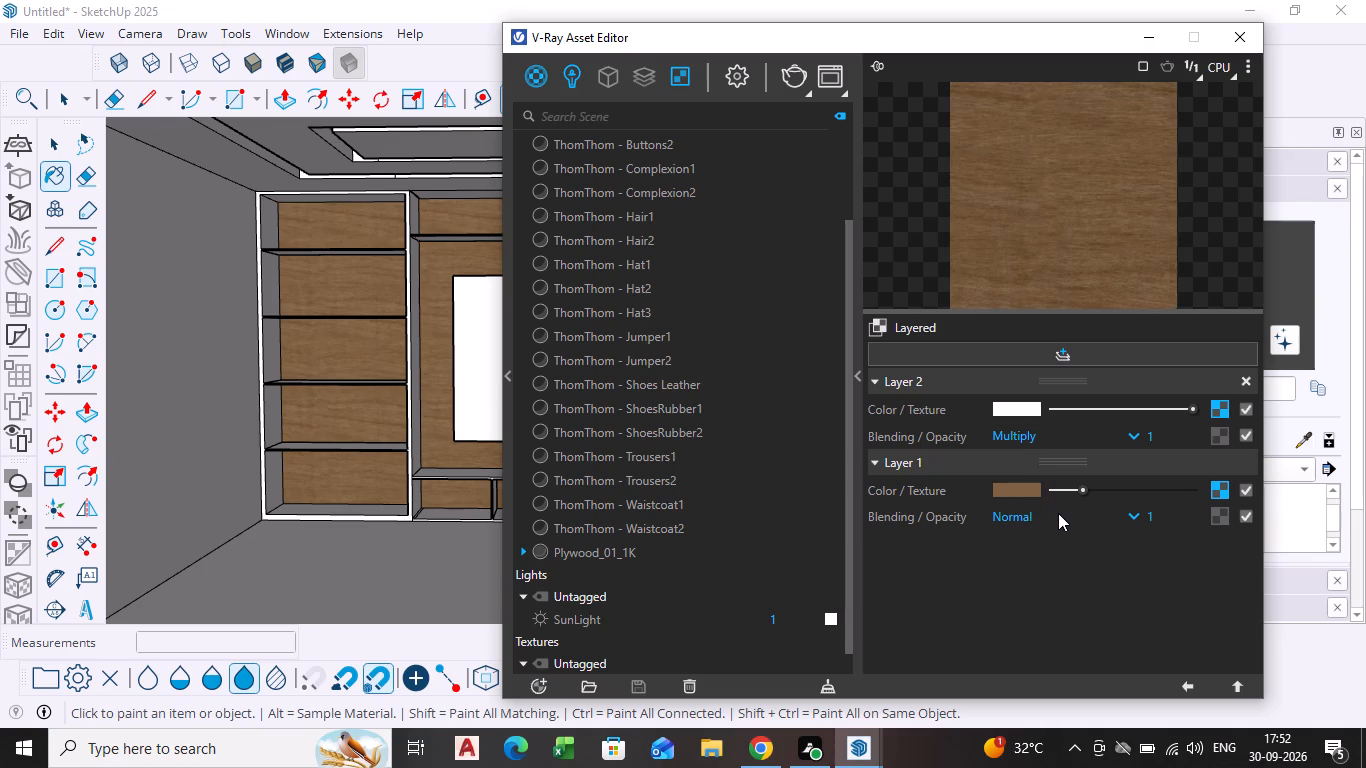
{"action": "scroll", "coordinate": [1057, 514], "scroll_direction": "up", "scroll_amount": 4}
{"action": "left_click_drag", "start_coordinate": [1085, 488], "coordinate": [1298, 512]}
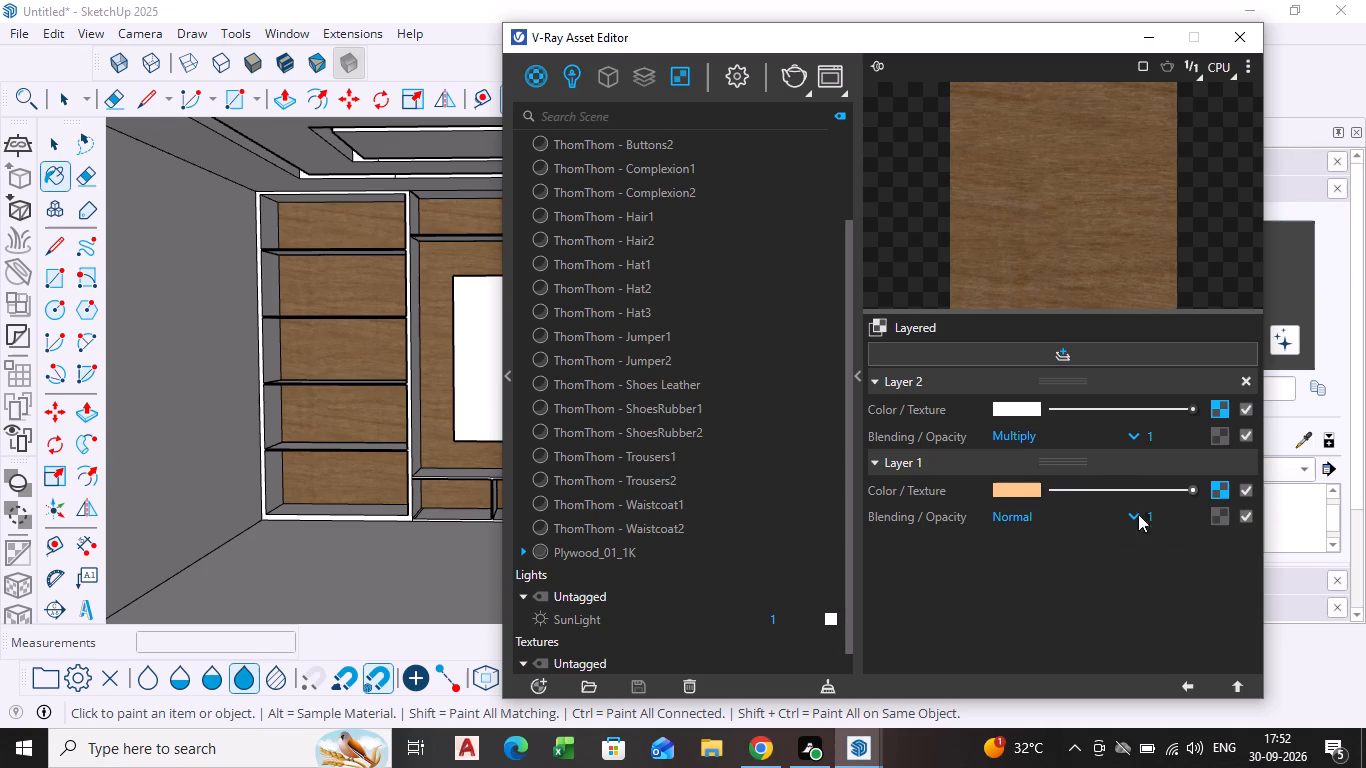
{"action": "left_click", "coordinate": [1117, 492]}
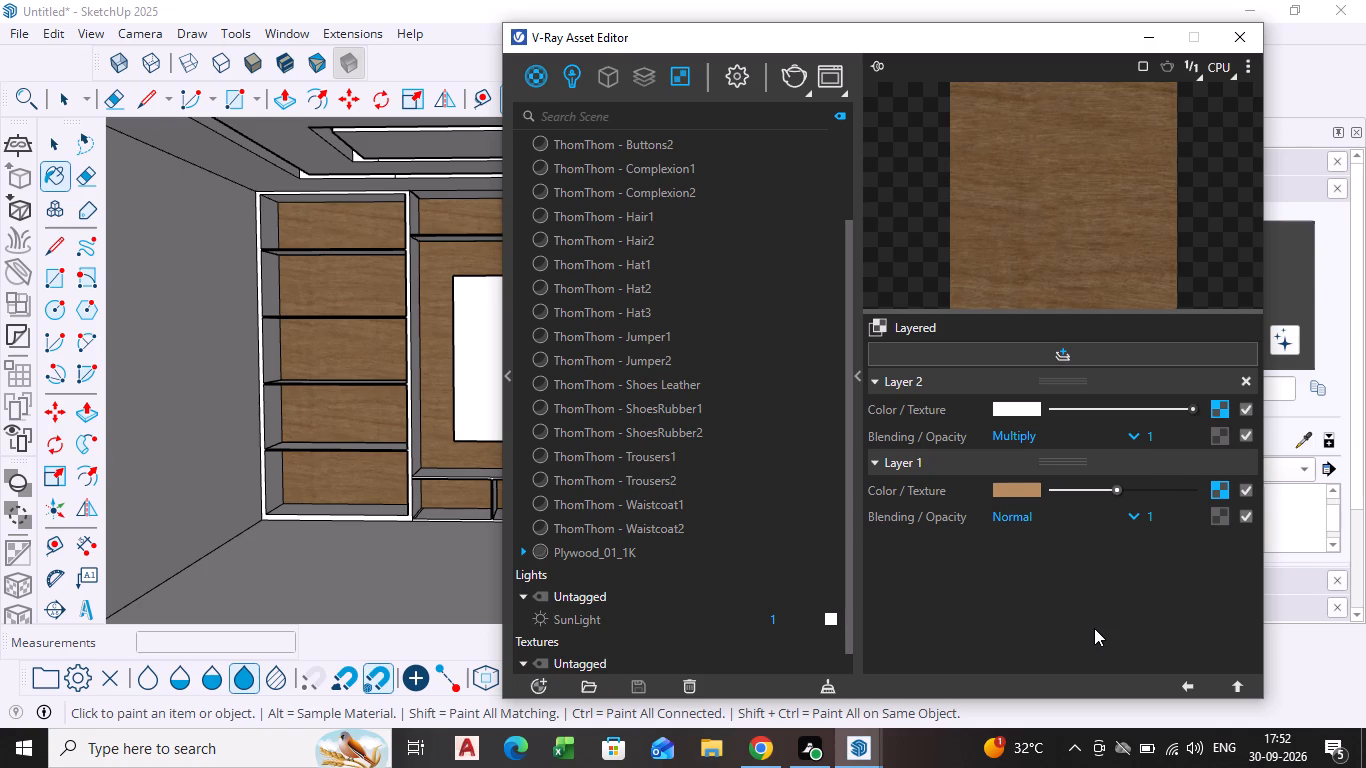
Remove Layer 2 from the layered diffuse texture and close the Asset Editor.
{"action": "left_click", "coordinate": [1246, 384]}
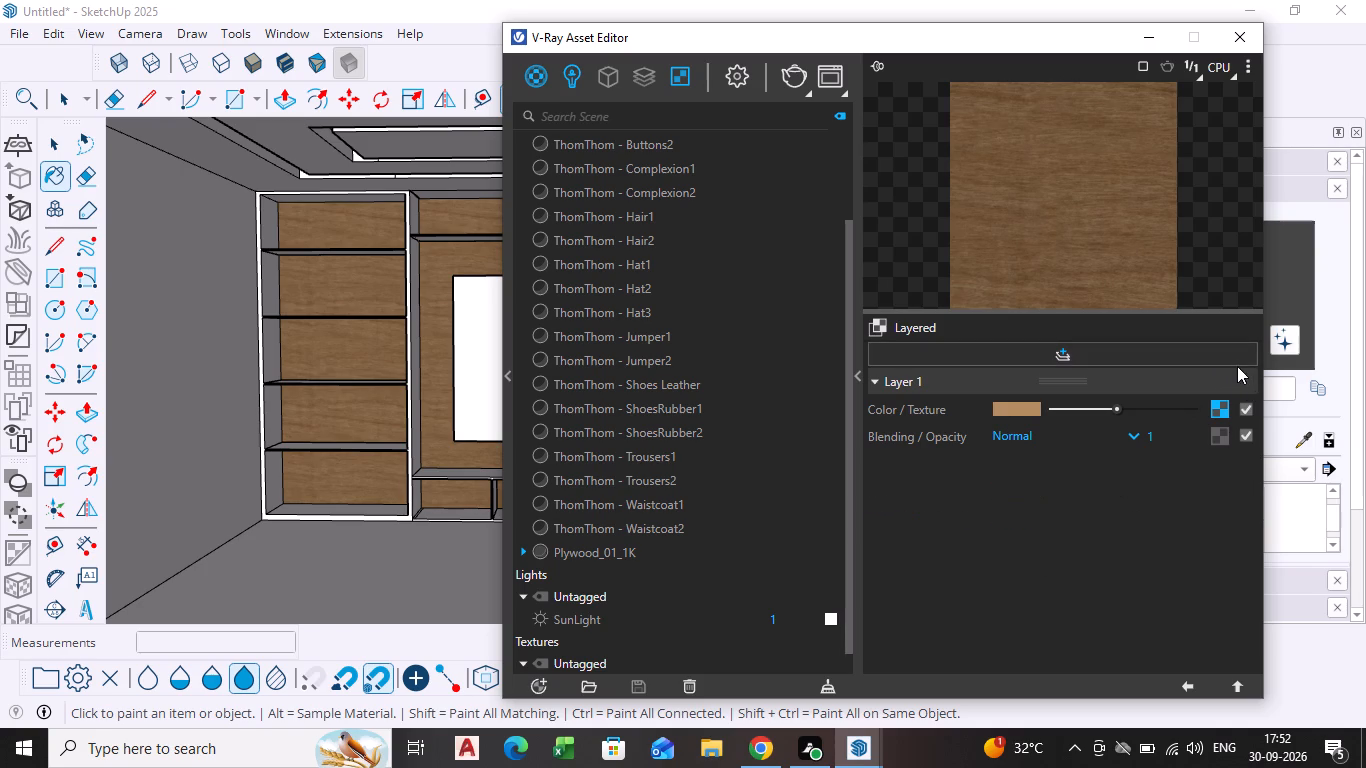
{"action": "left_click", "coordinate": [863, 379]}
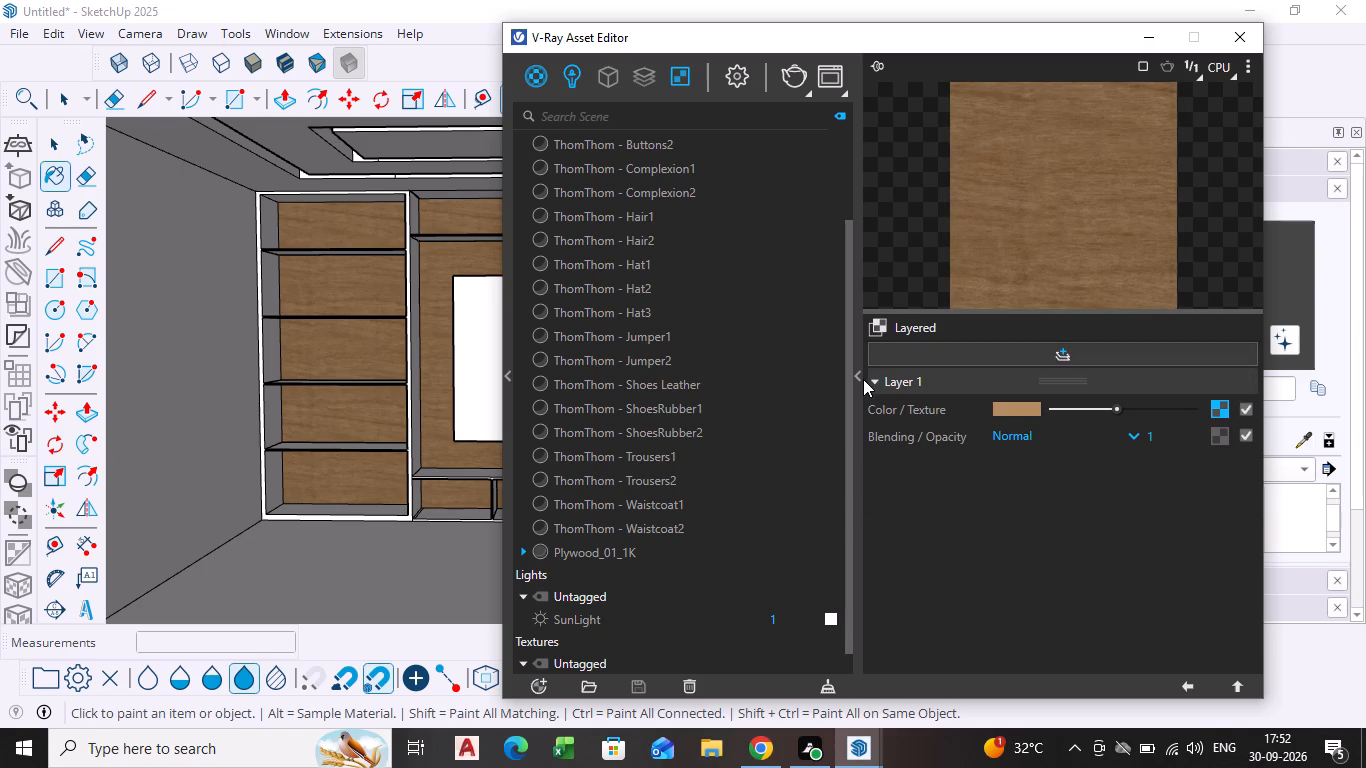
{"action": "left_click", "coordinate": [855, 379]}
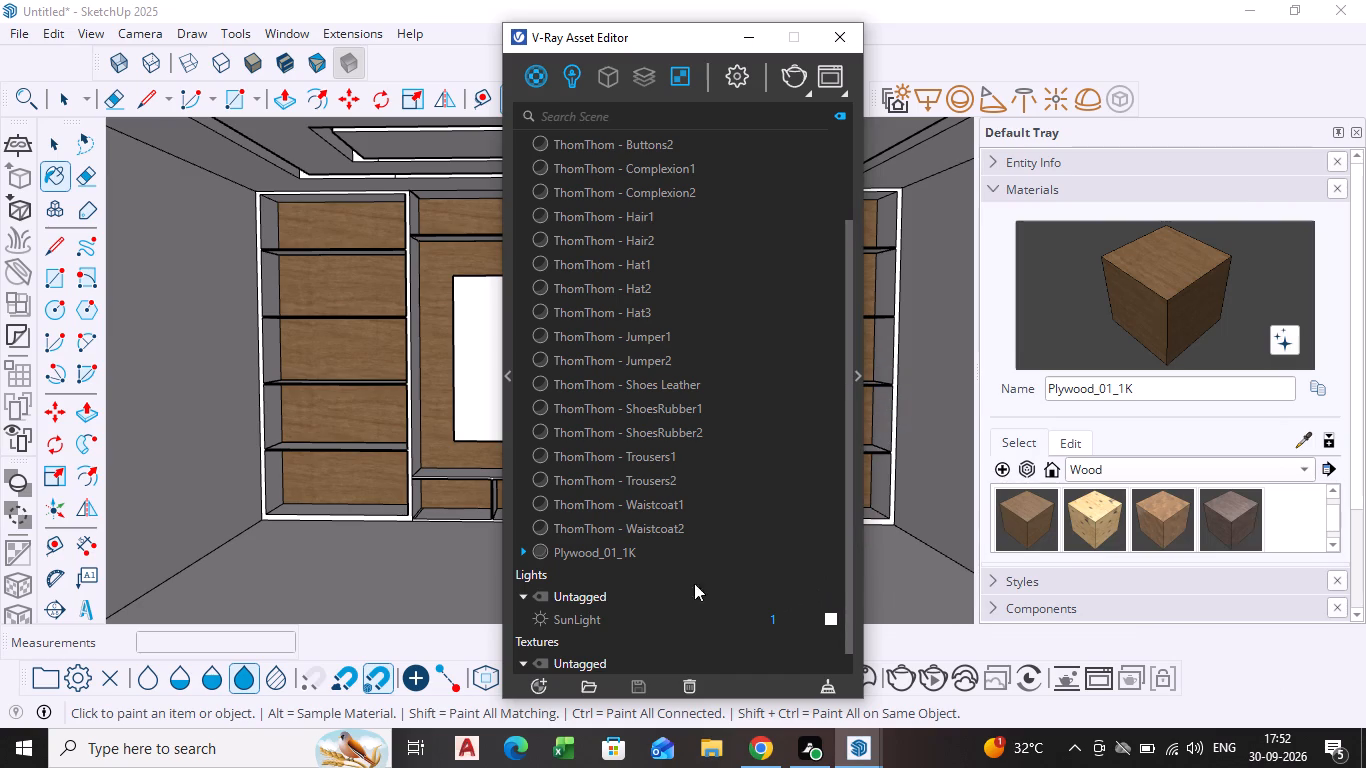
{"action": "scroll", "coordinate": [658, 578], "scroll_direction": "down", "scroll_amount": 4}
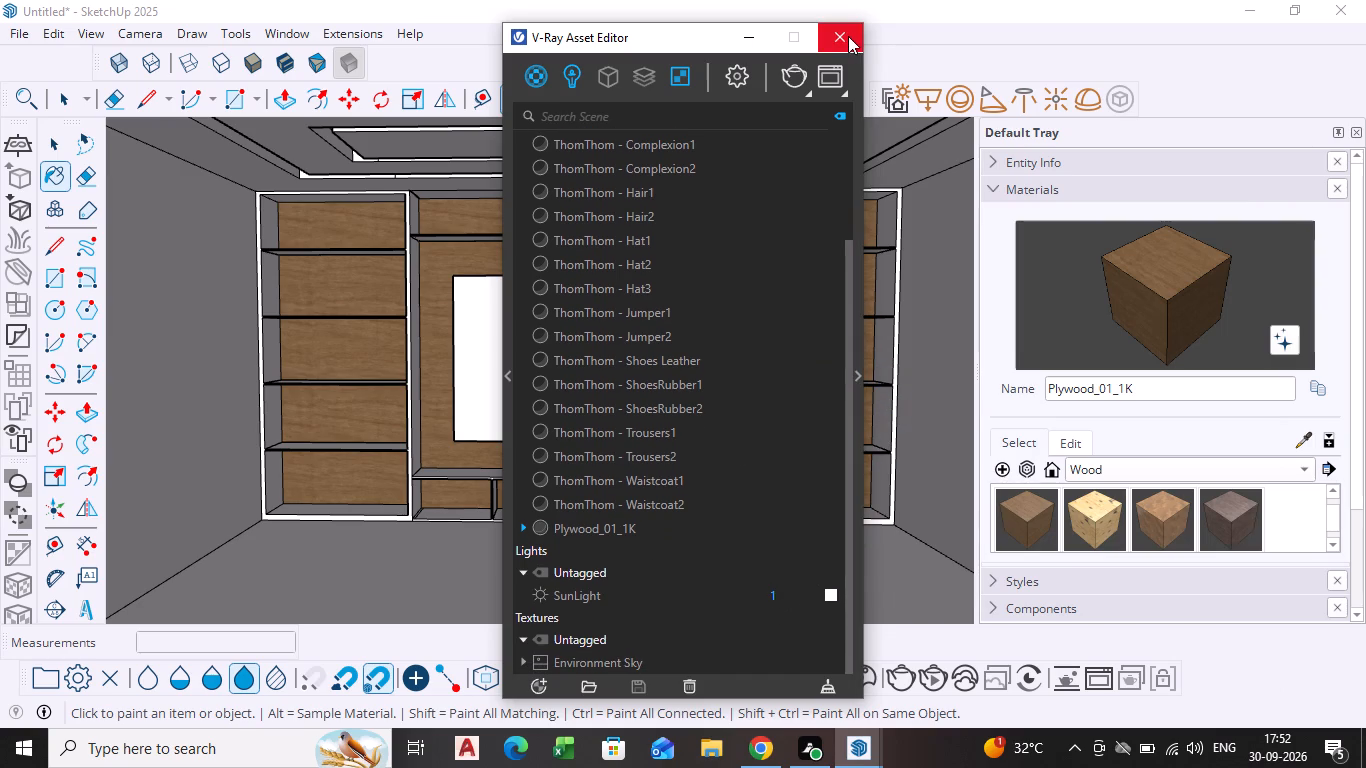
{"action": "left_click", "coordinate": [848, 36]}
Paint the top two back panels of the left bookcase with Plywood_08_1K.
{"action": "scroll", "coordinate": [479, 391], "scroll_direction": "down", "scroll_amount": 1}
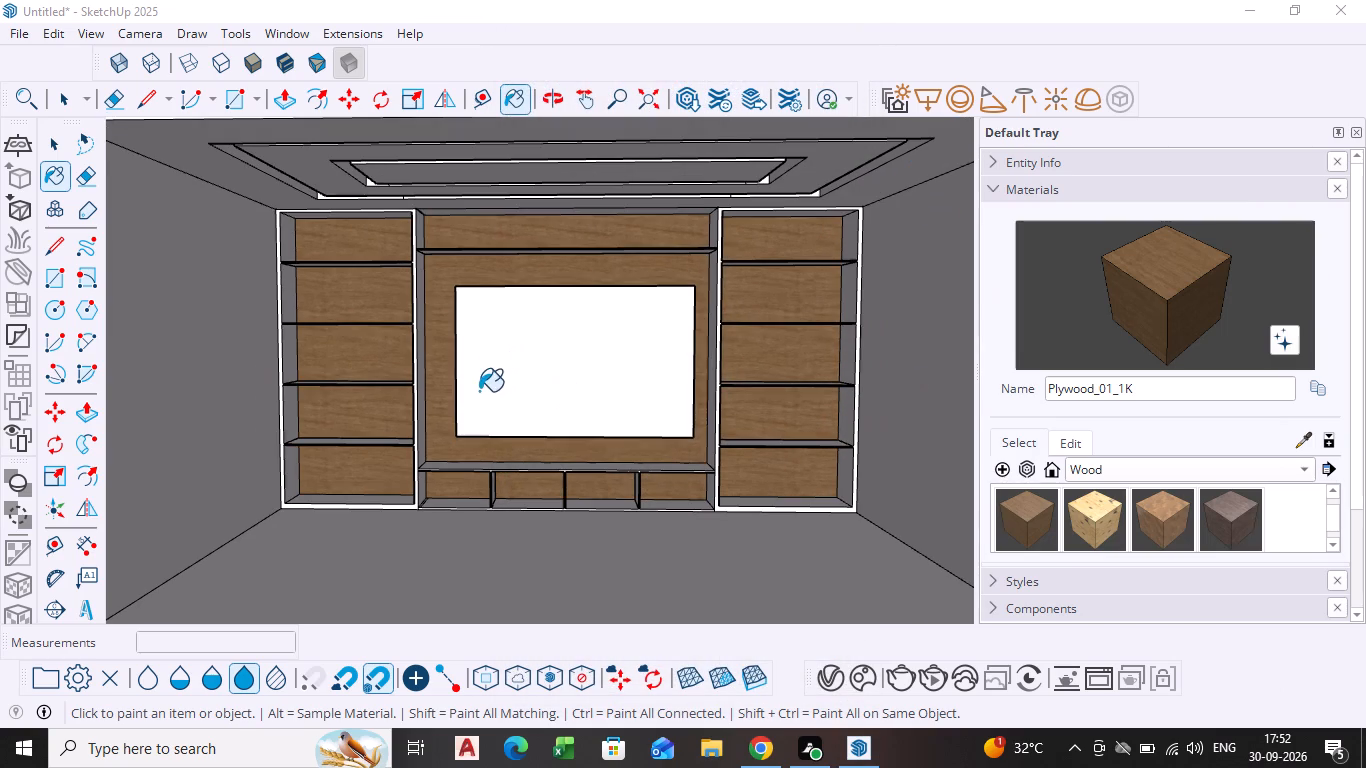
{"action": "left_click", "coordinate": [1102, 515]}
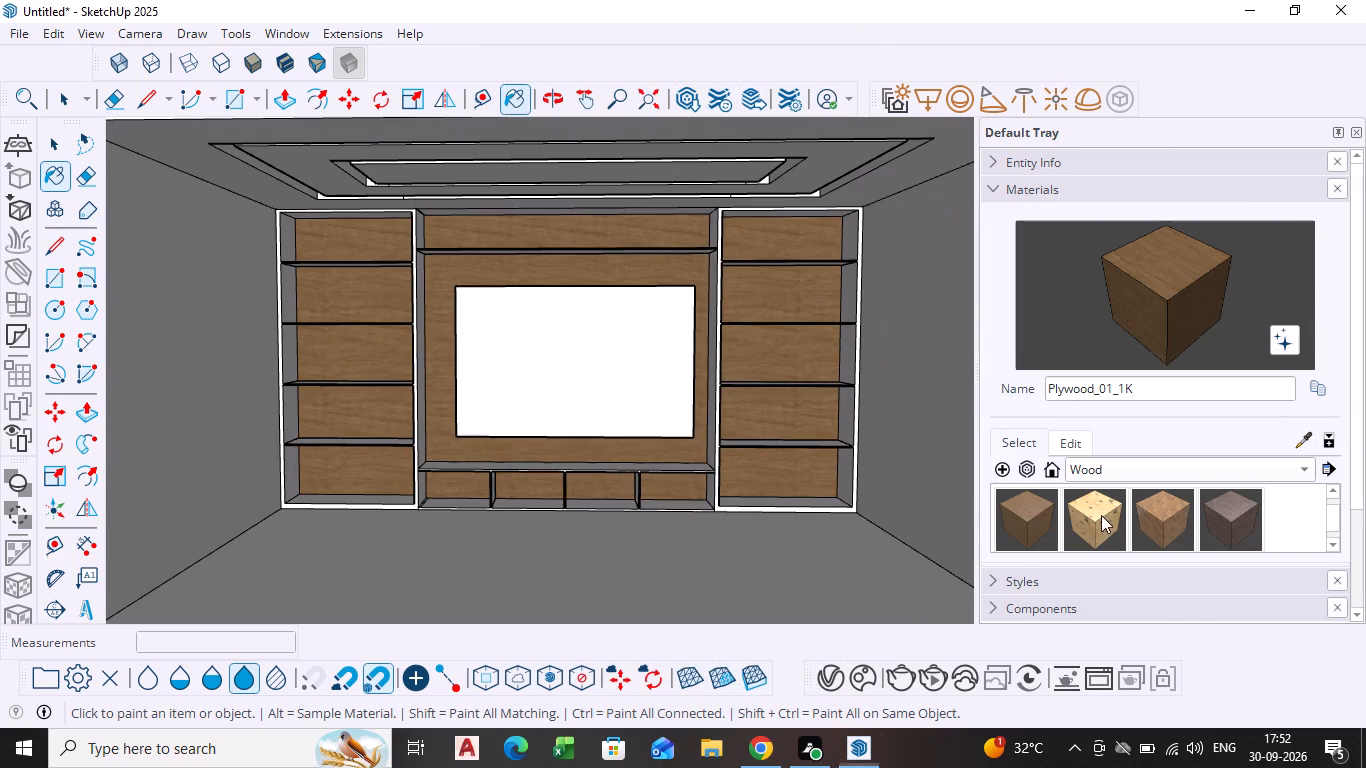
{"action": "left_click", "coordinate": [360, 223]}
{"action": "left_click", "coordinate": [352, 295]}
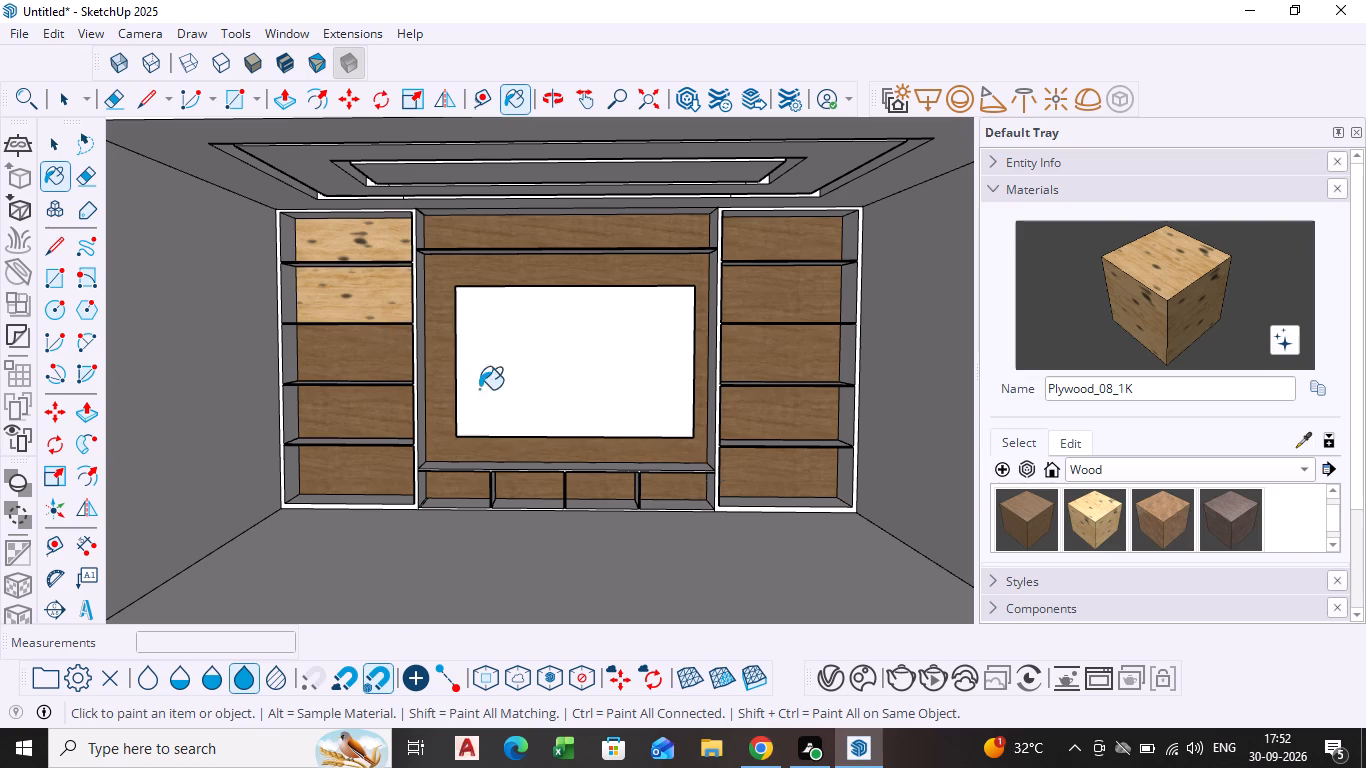
Paint all five back panels of the left bookcase with the Wood_Floor_12_1K material.
{"action": "left_click", "coordinate": [1240, 527]}
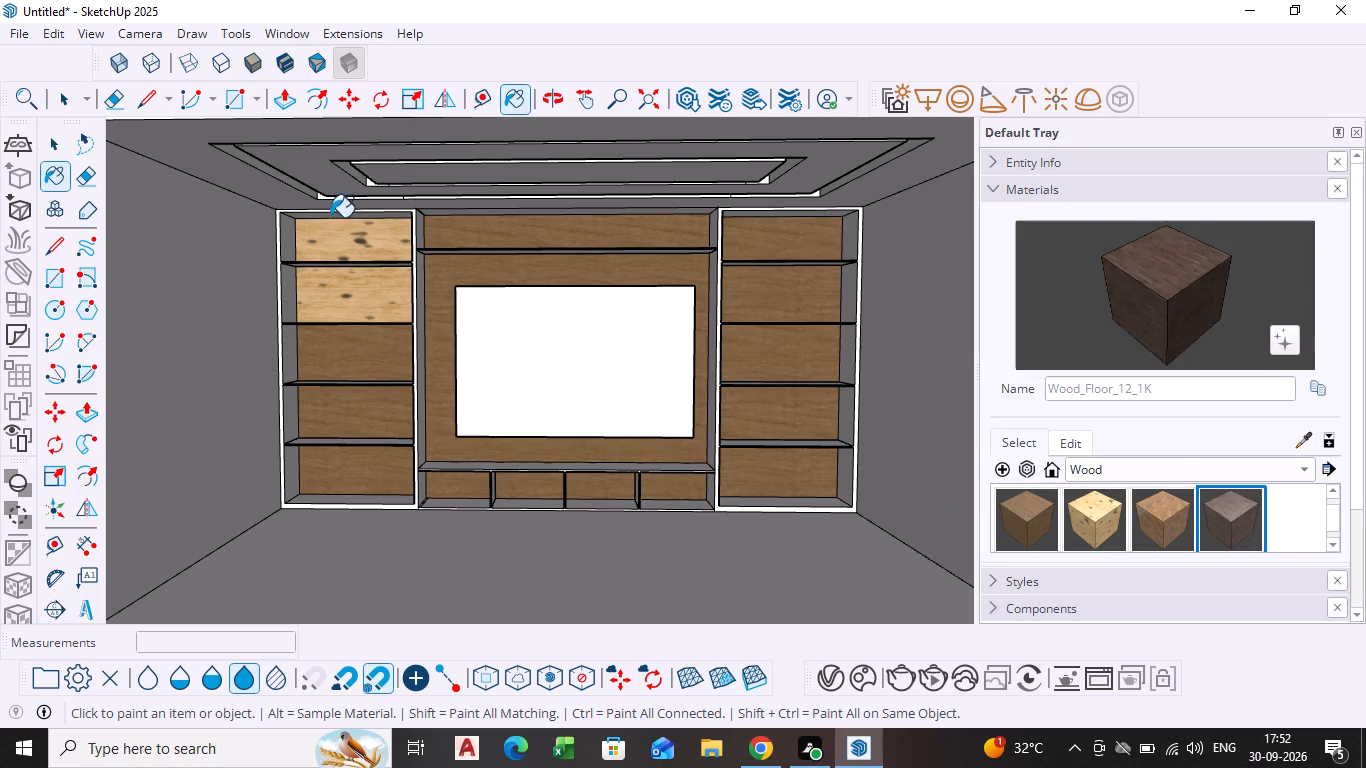
{"action": "left_click", "coordinate": [330, 256]}
{"action": "left_click", "coordinate": [340, 283]}
{"action": "left_click", "coordinate": [345, 347]}
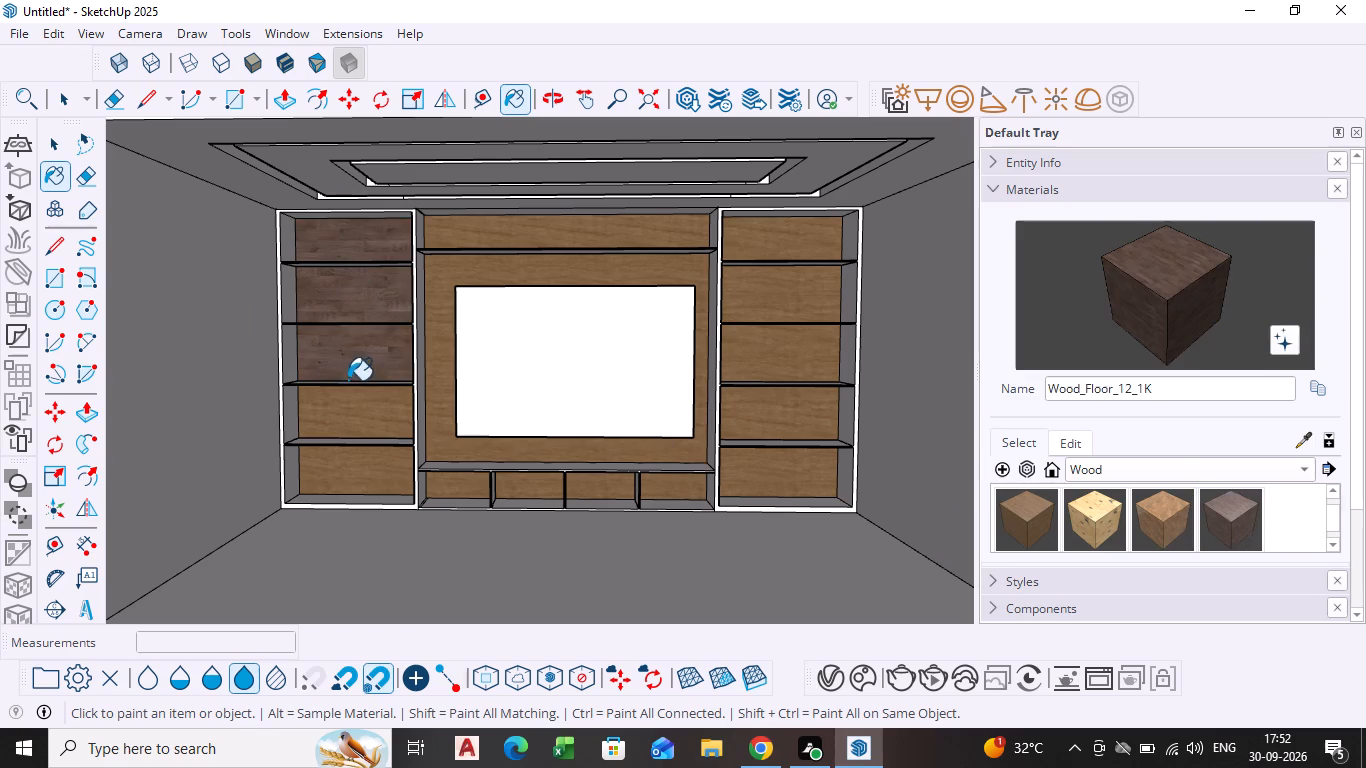
{"action": "left_click", "coordinate": [354, 422]}
{"action": "left_click", "coordinate": [355, 464]}
Paint the centre panels around the TV and the right bookcase's five back panels with Wood_Floor_12_1K.
{"action": "left_click", "coordinate": [444, 402]}
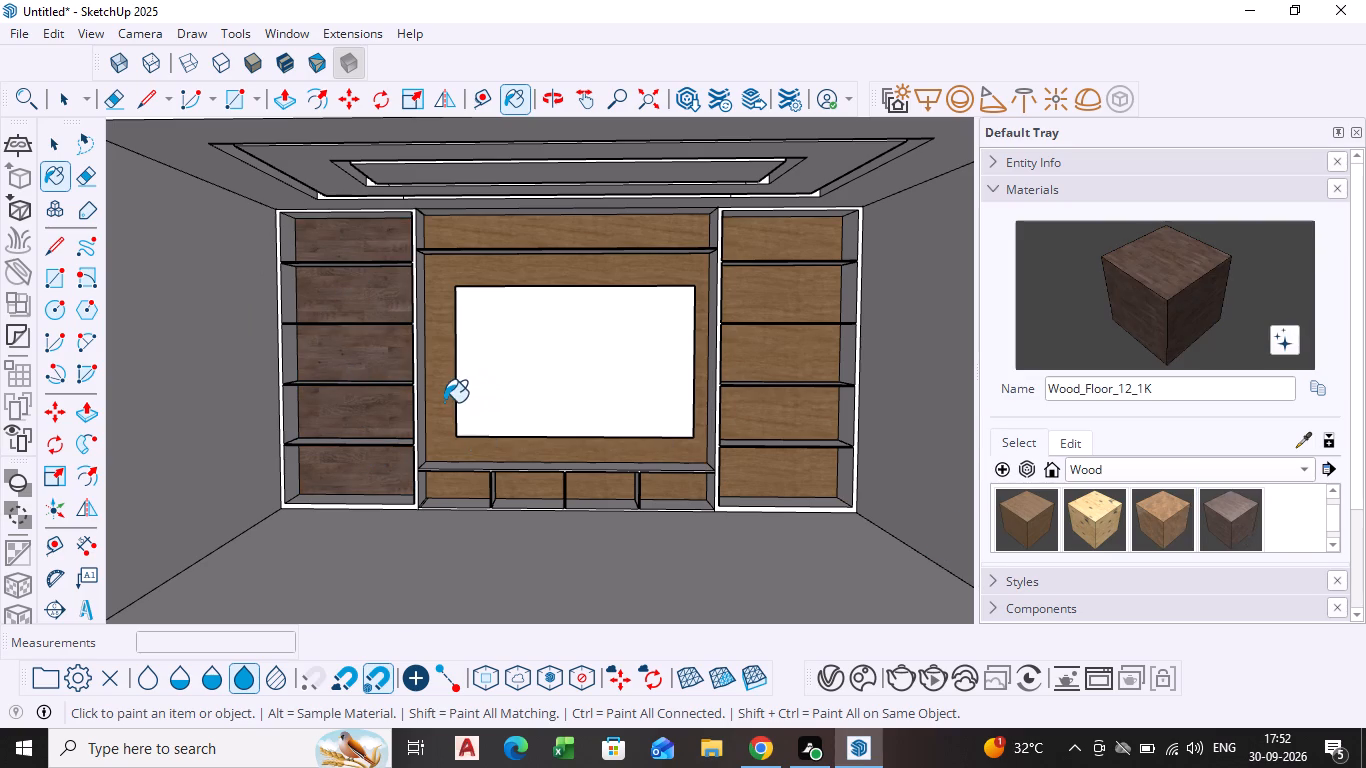
{"action": "left_click", "coordinate": [498, 229]}
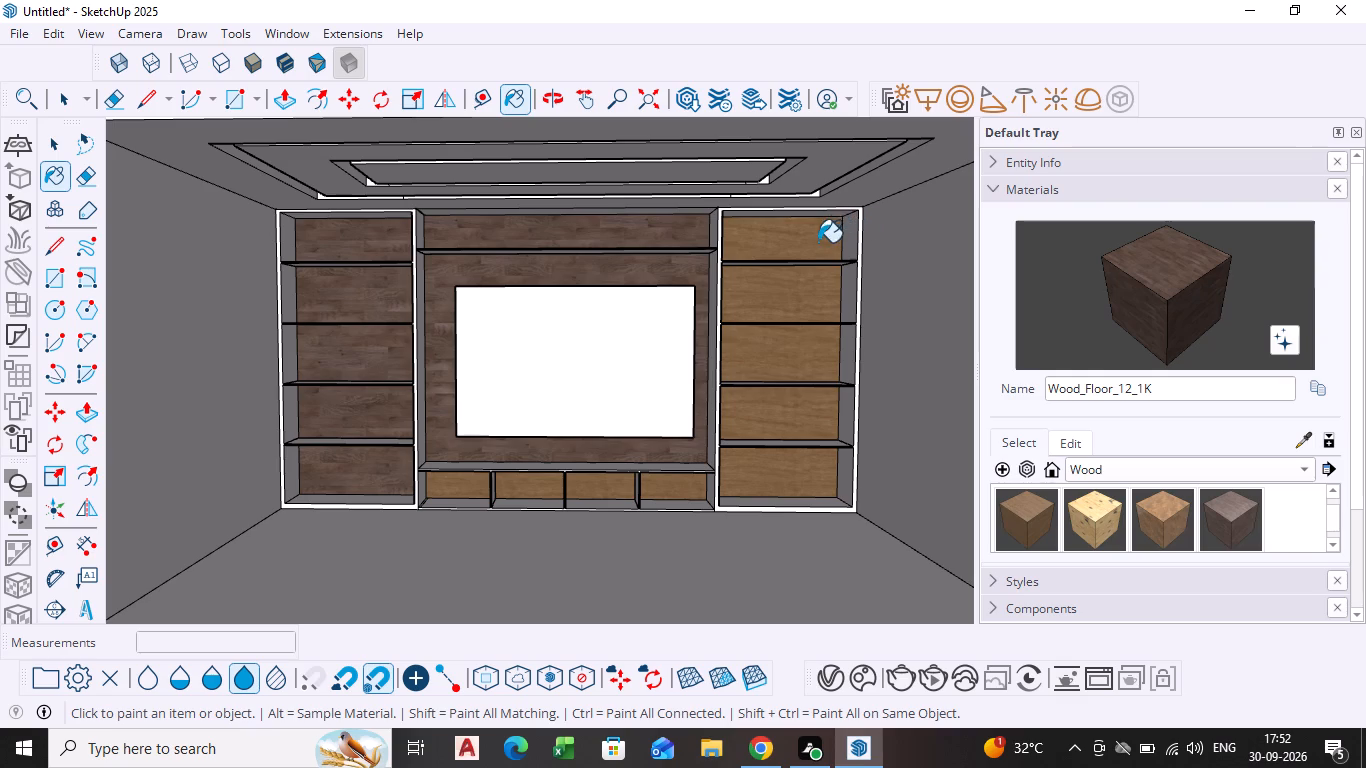
{"action": "left_click", "coordinate": [818, 242]}
{"action": "left_click", "coordinate": [821, 294]}
{"action": "left_click", "coordinate": [827, 371]}
{"action": "left_click", "coordinate": [822, 427]}
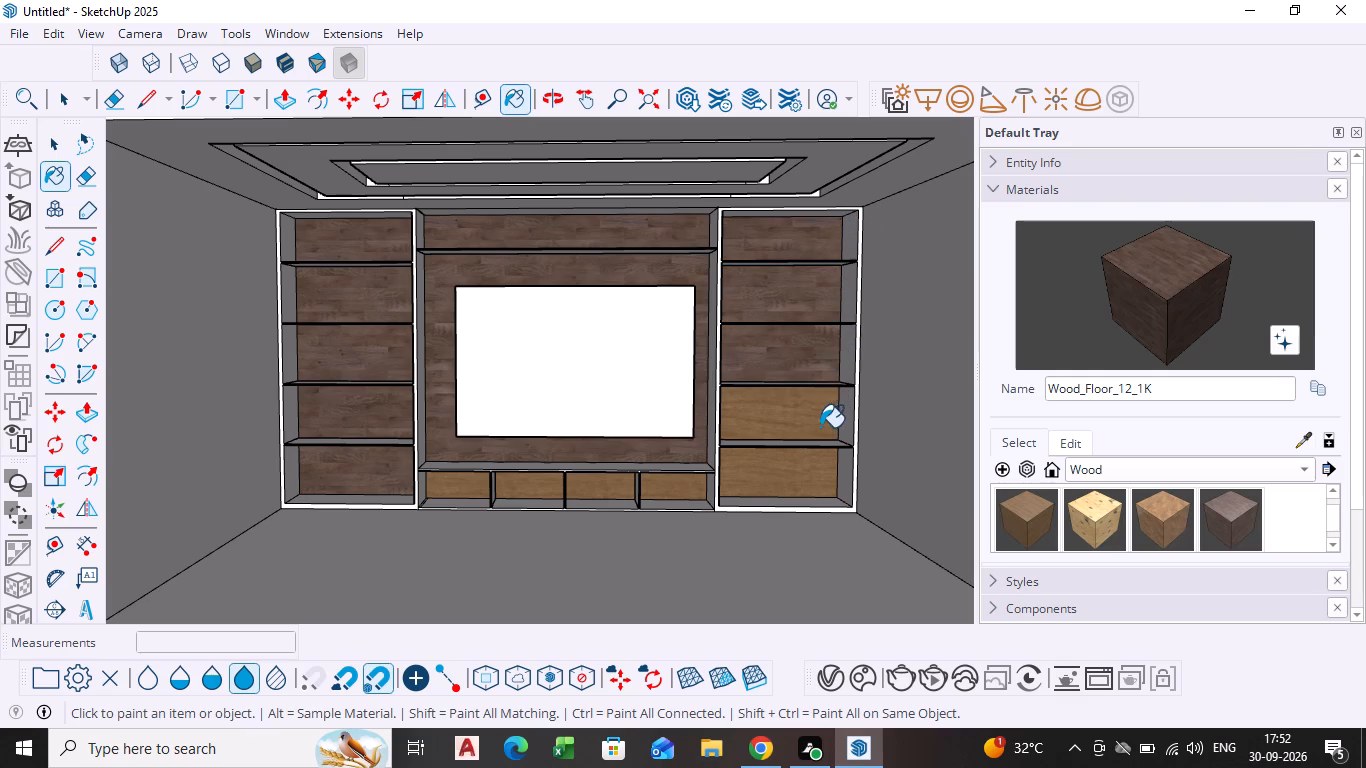
{"action": "left_click", "coordinate": [803, 462]}
Paint the back panels of the four compartments below the TV with Wood_Floor_12_1K.
{"action": "scroll", "coordinate": [589, 487], "scroll_direction": "up", "scroll_amount": 3}
{"action": "left_click", "coordinate": [687, 488]}
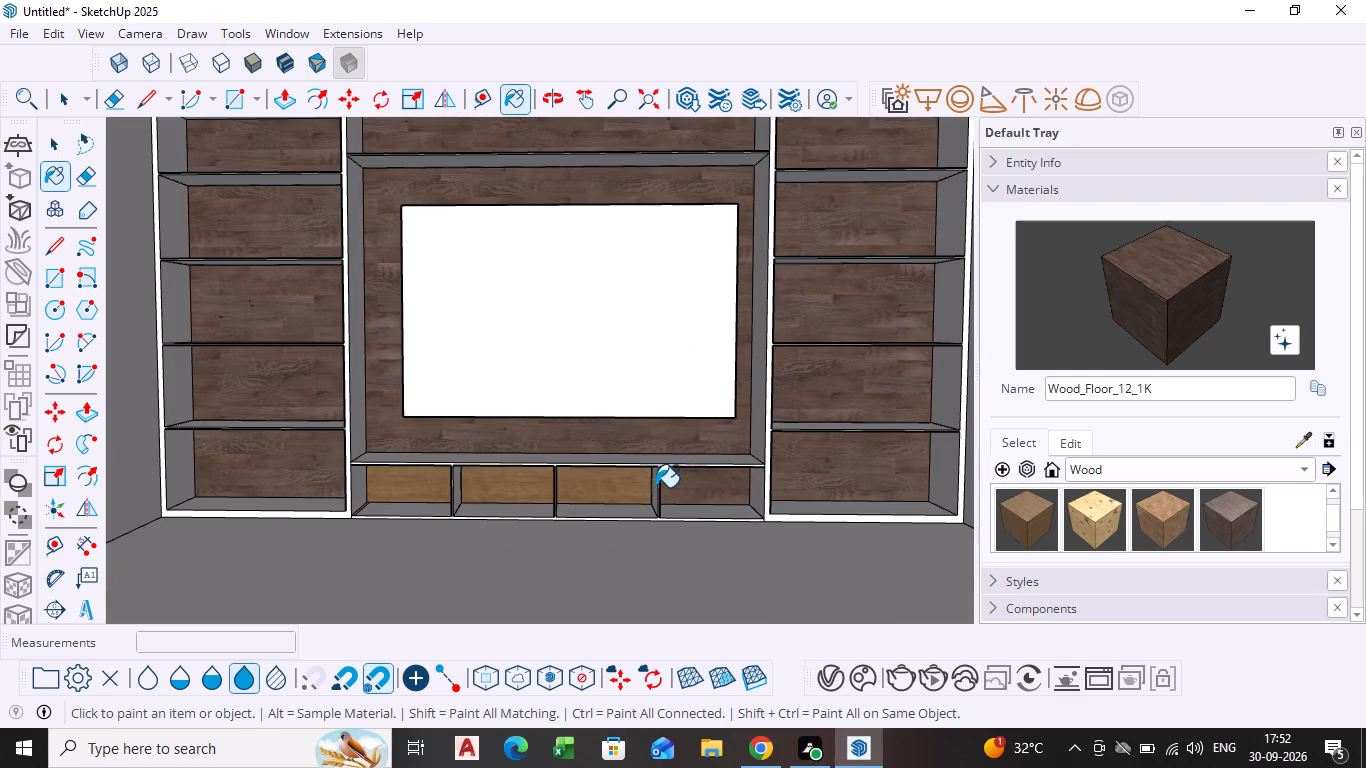
{"action": "left_click", "coordinate": [574, 464]}
{"action": "left_click", "coordinate": [574, 495]}
{"action": "left_click", "coordinate": [519, 494]}
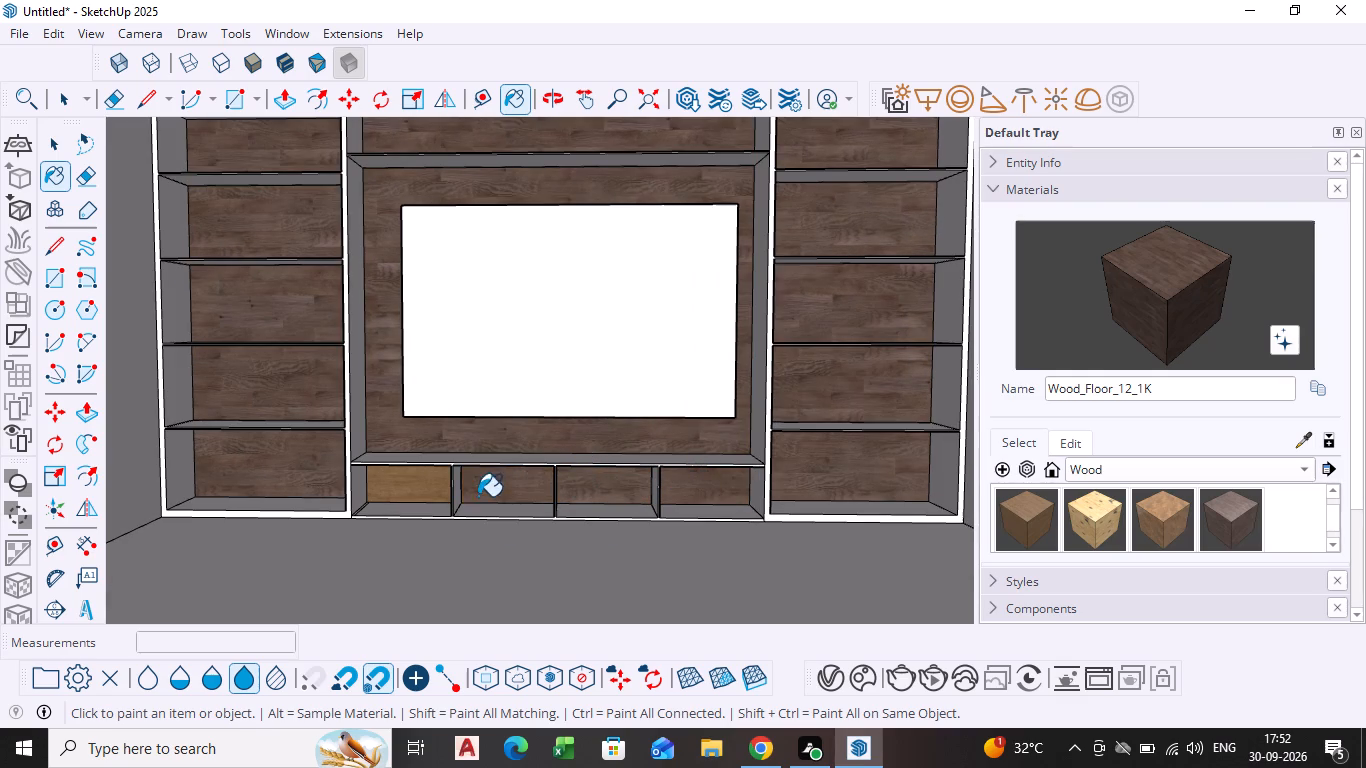
{"action": "left_click", "coordinate": [411, 495]}
Paint the top surface of the TV console with the Wood_Floor_01_1K material.
{"action": "left_click", "coordinate": [1154, 513]}
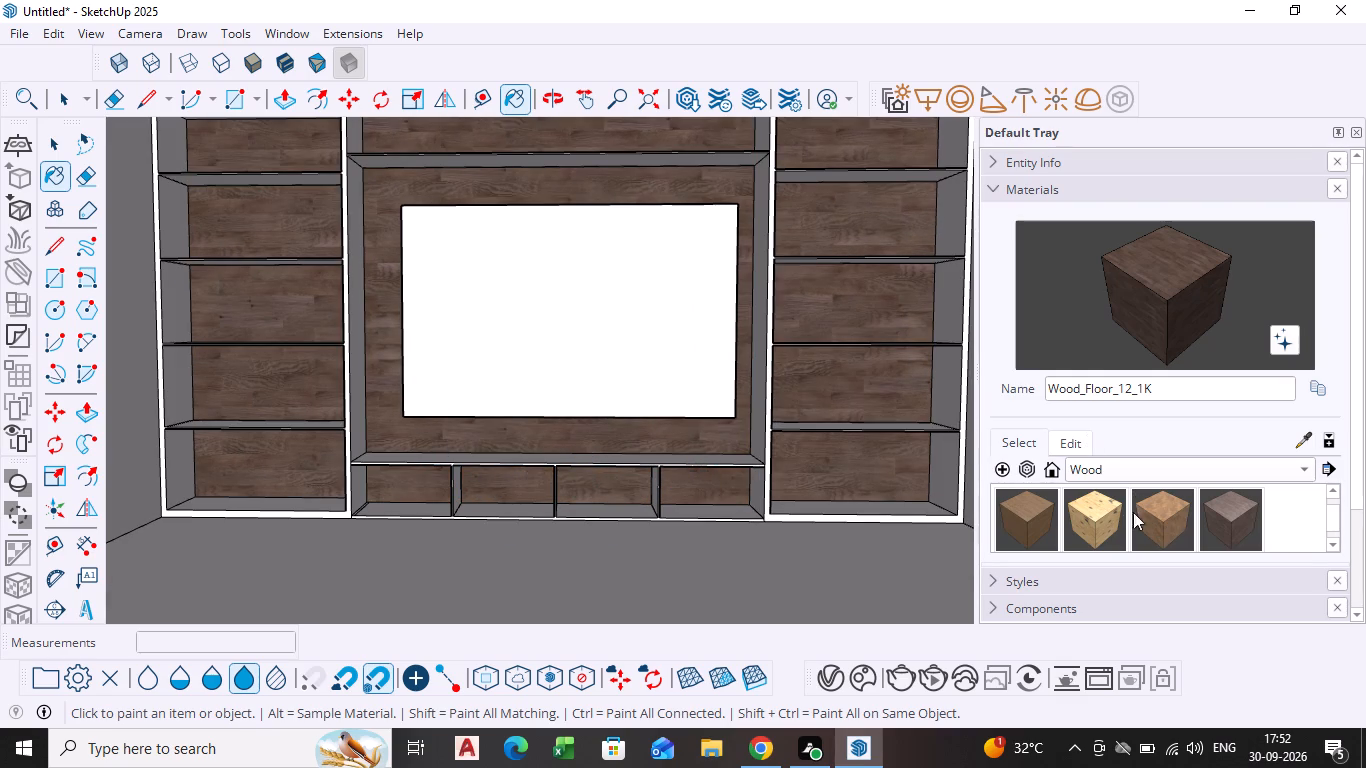
{"action": "left_click", "coordinate": [707, 456]}
Paint the tops of the right bookcase's three lower shelves with Wood_Floor_01_1K, undoing the stray fill on a back panel.
{"action": "middle_click_drag", "start_coordinate": [711, 485], "coordinate": [722, 545]}
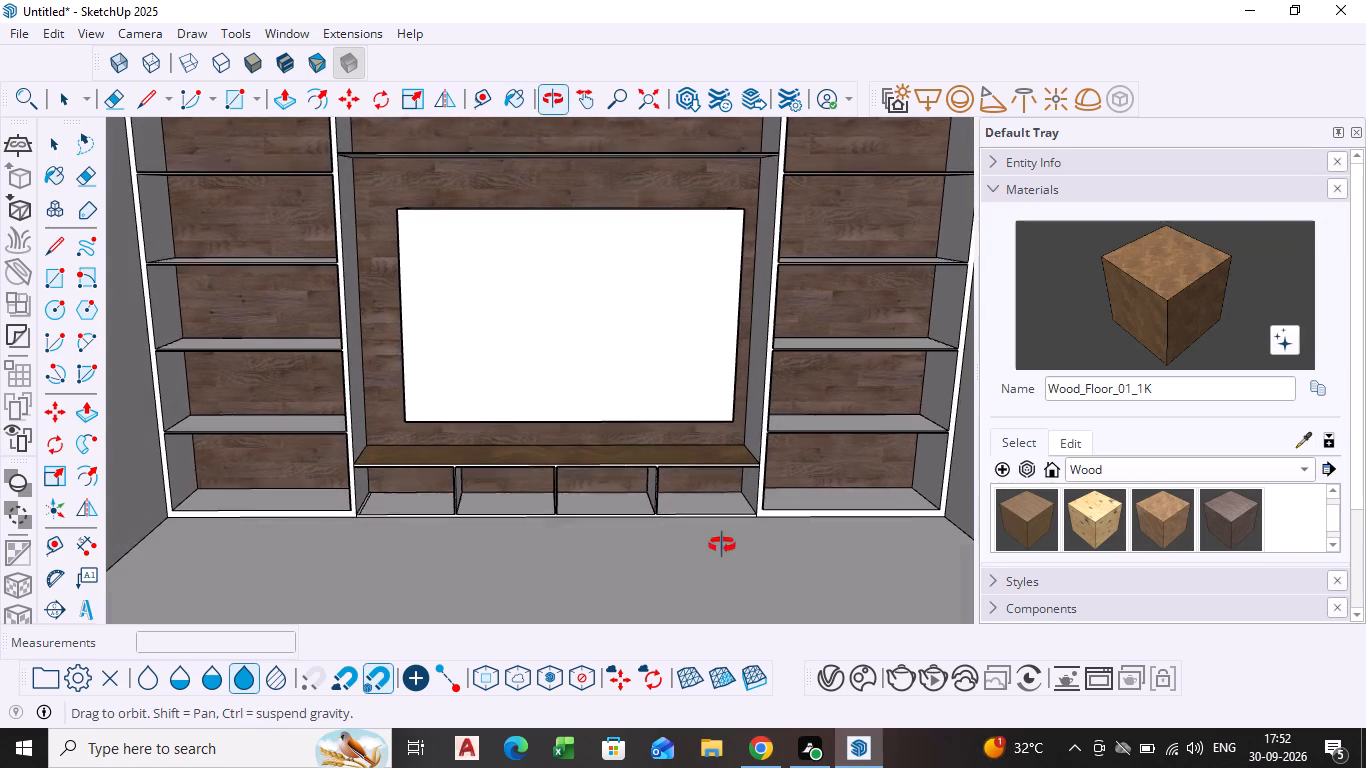
{"action": "middle_click_drag", "start_coordinate": [722, 545], "coordinate": [723, 546]}
{"action": "left_click", "coordinate": [853, 424]}
{"action": "left_click", "coordinate": [852, 356]}
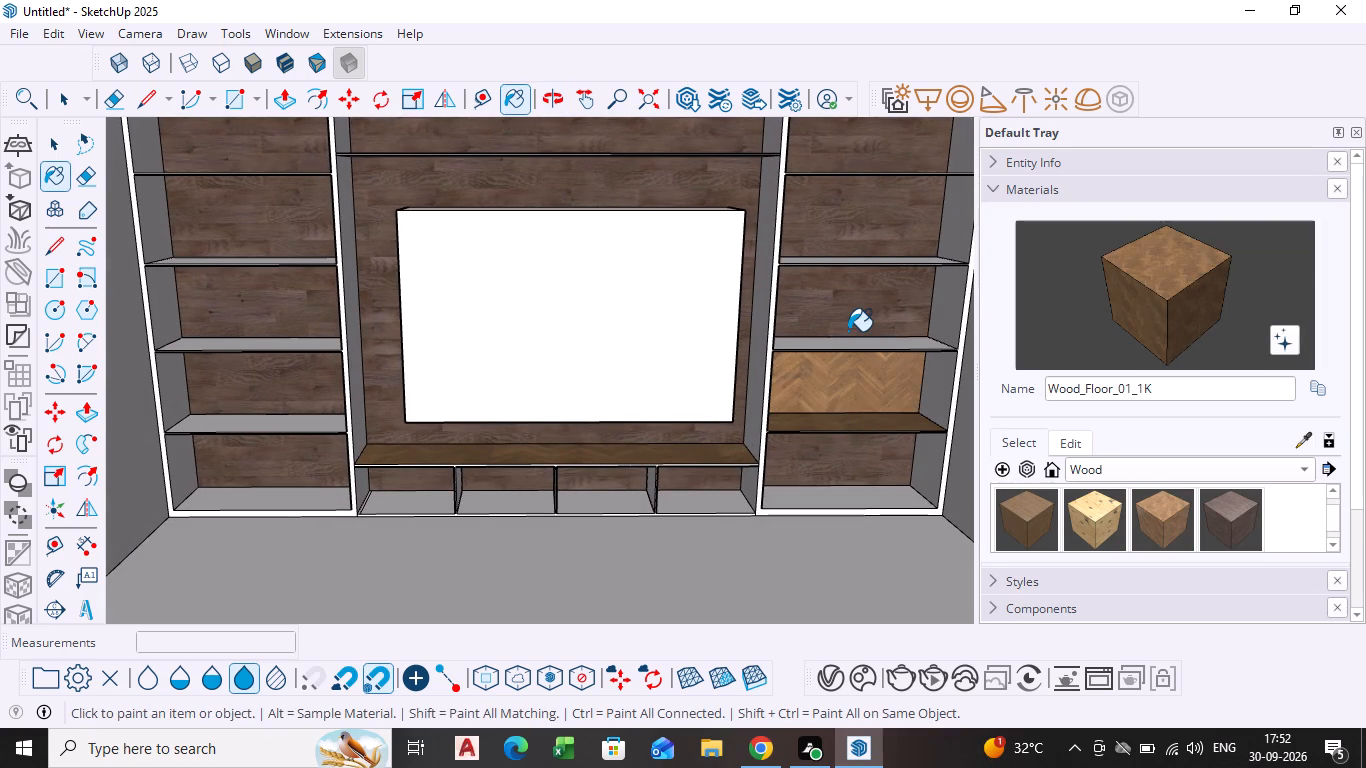
{"action": "key", "text": "ctrl+z"}
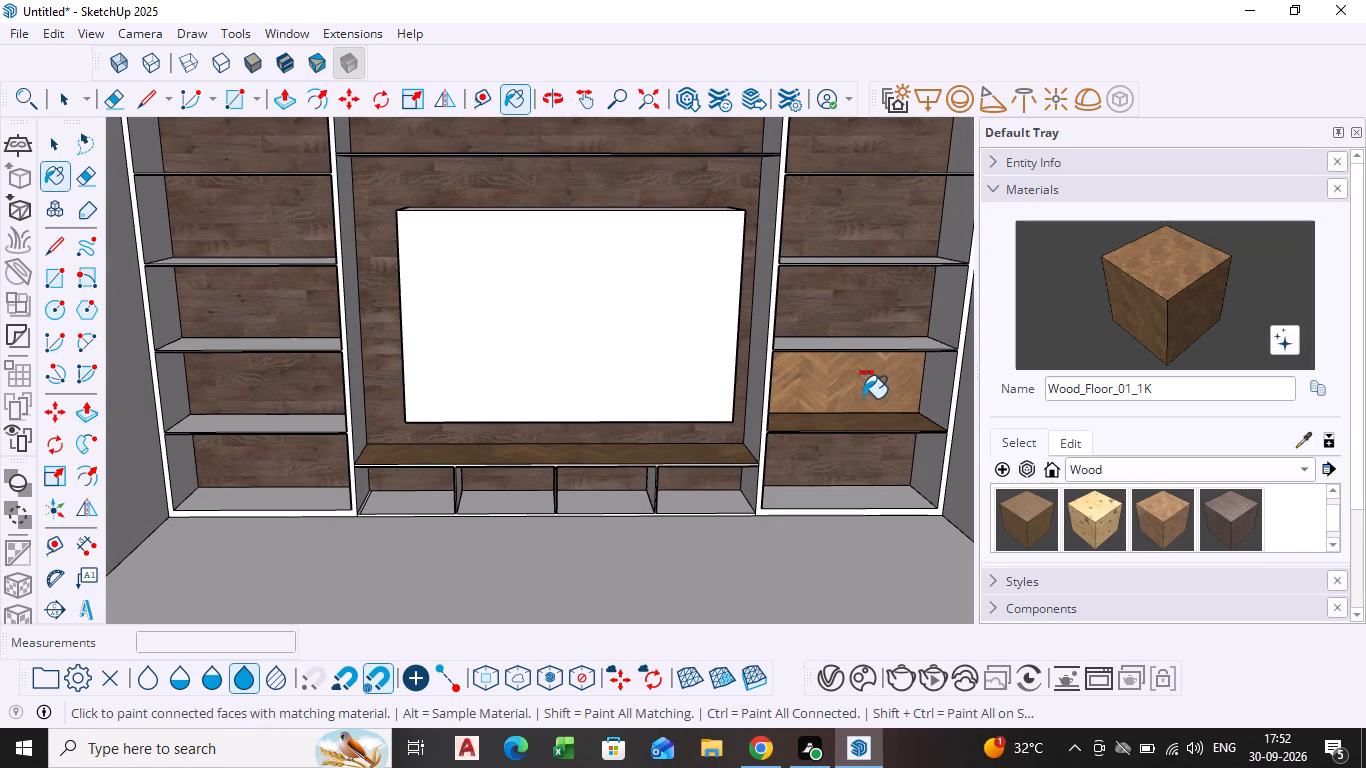
{"action": "left_click", "coordinate": [841, 344]}
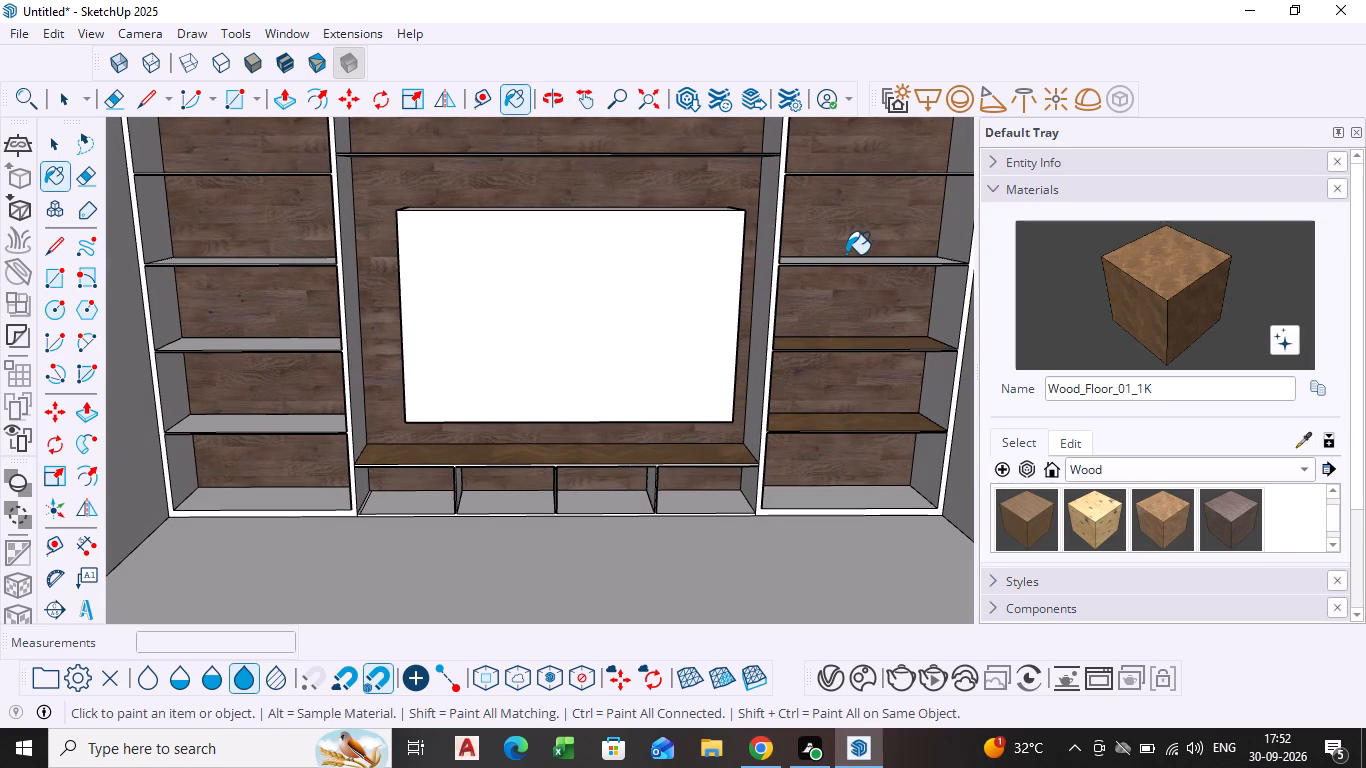
{"action": "left_click", "coordinate": [843, 266]}
{"action": "scroll", "coordinate": [850, 258], "scroll_direction": "up", "scroll_amount": 3}
{"action": "left_click", "coordinate": [850, 261]}
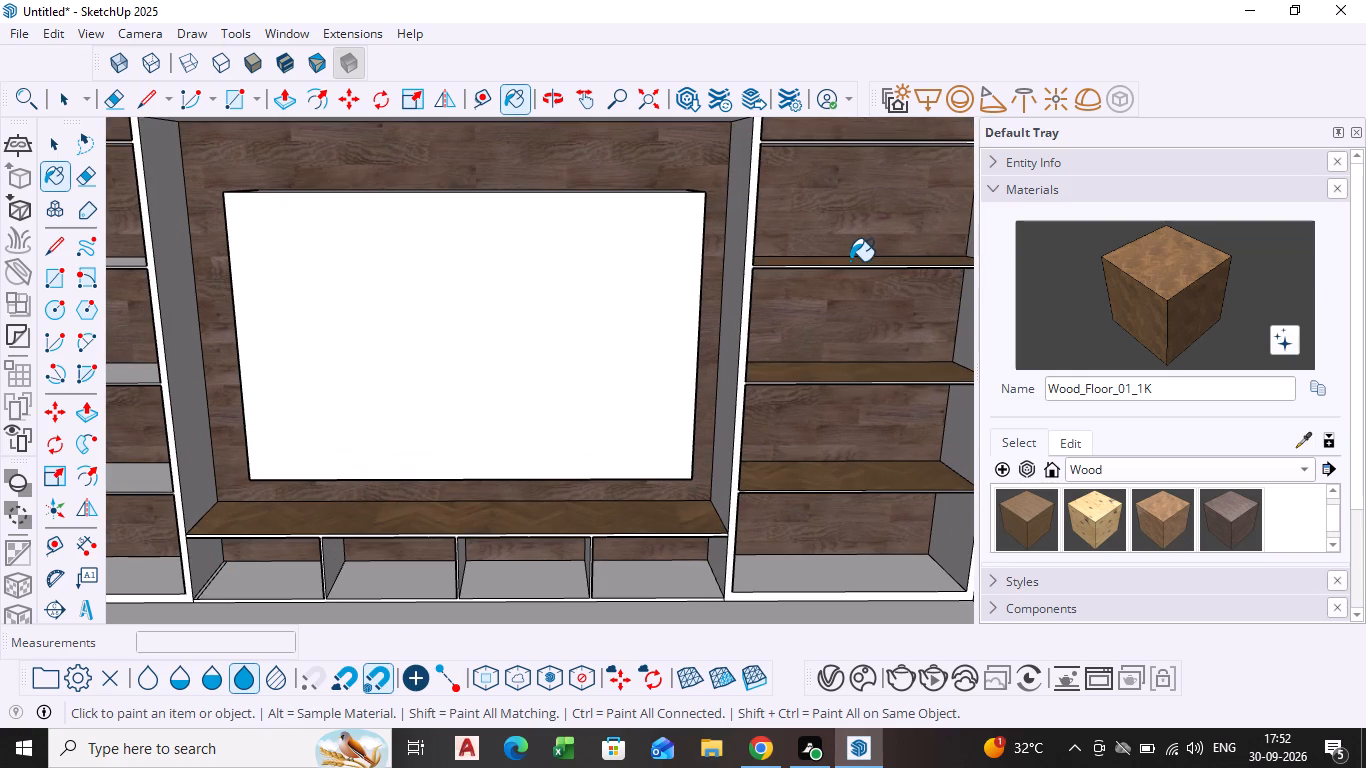
Paint the tops of the left bookcase's three lower shelves with Wood_Floor_01_1K.
{"action": "middle_click_drag", "start_coordinate": [838, 328], "coordinate": [818, 388]}
{"action": "middle_click_drag", "start_coordinate": [825, 371], "coordinate": [849, 280]}
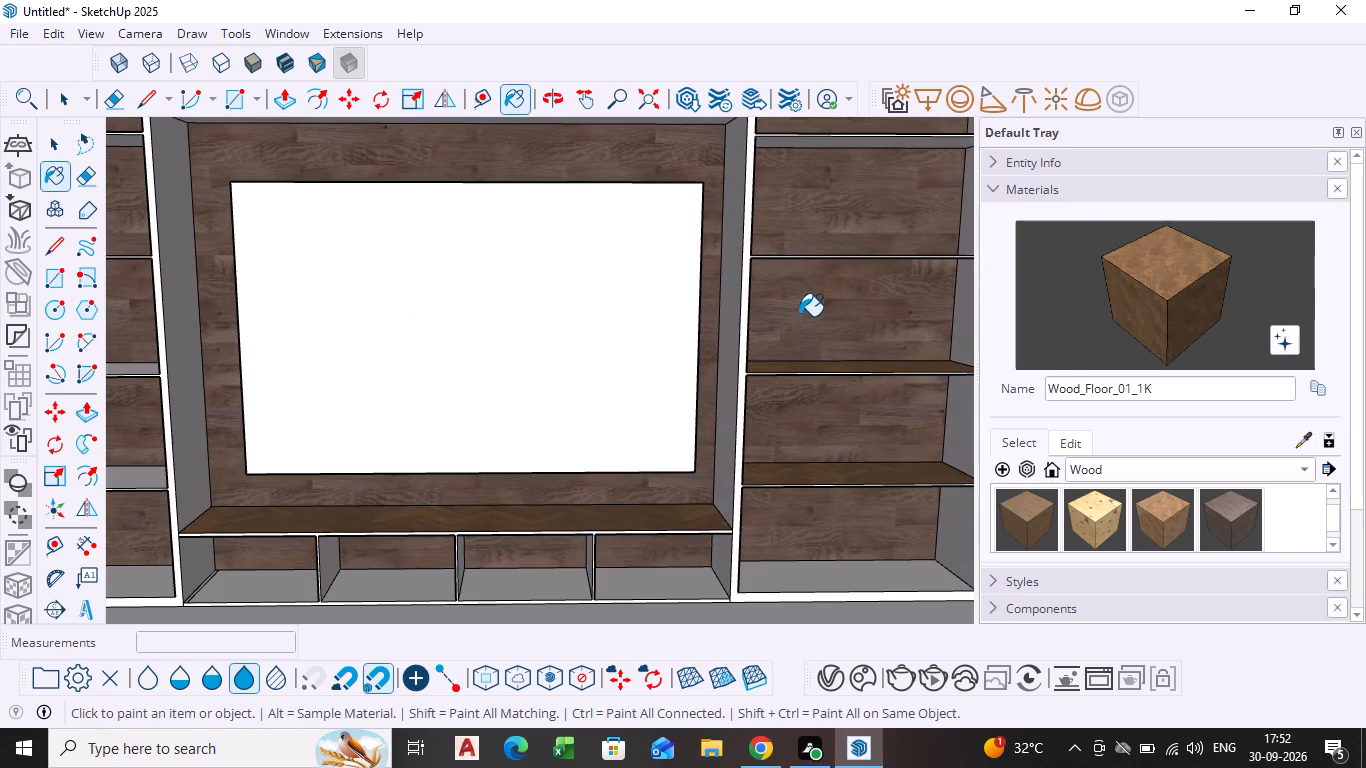
{"action": "scroll", "coordinate": [793, 326], "scroll_direction": "down", "scroll_amount": 4}
{"action": "middle_click_drag", "start_coordinate": [758, 336], "coordinate": [873, 331], "text": "shift"}
{"action": "scroll", "coordinate": [873, 331], "scroll_direction": "down", "scroll_amount": 1, "text": "shift"}
{"action": "scroll", "coordinate": [502, 422], "scroll_direction": "up", "scroll_amount": 3}
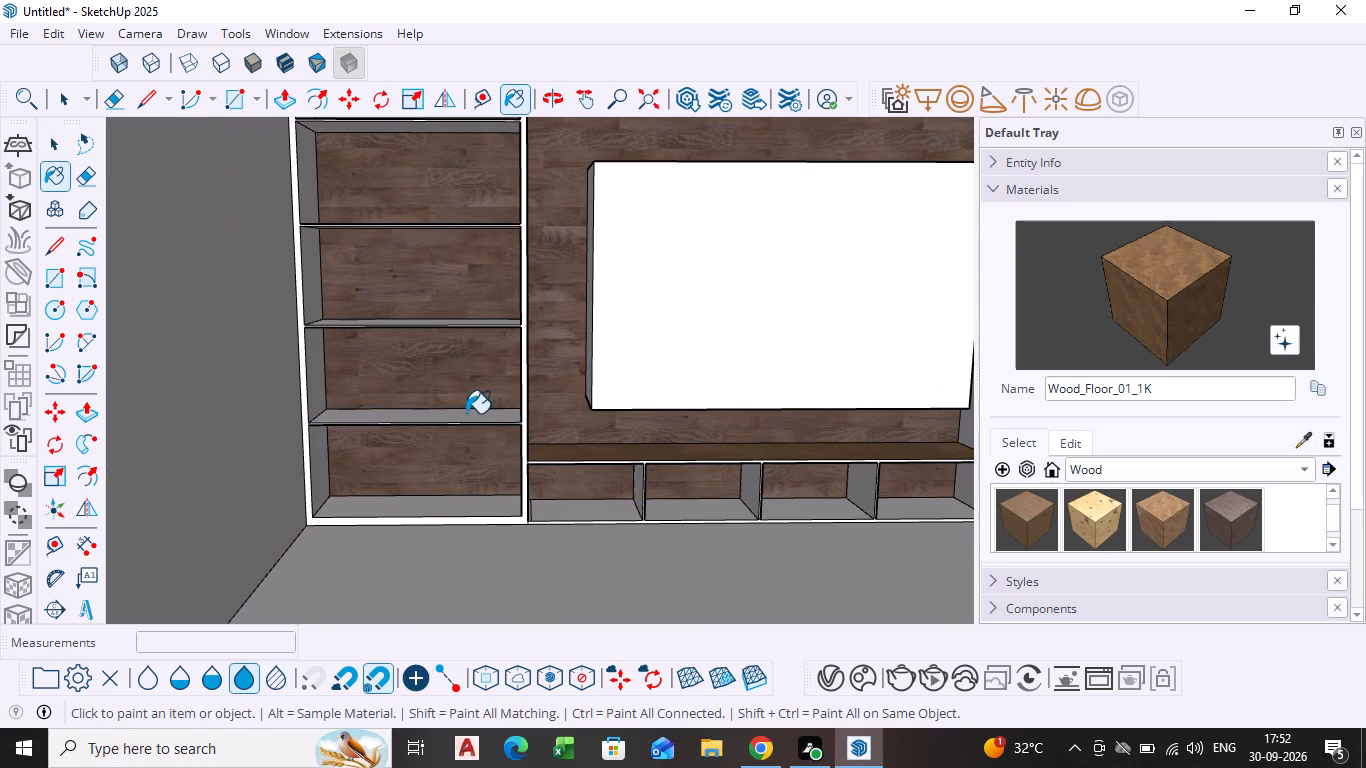
{"action": "left_click", "coordinate": [464, 411]}
{"action": "middle_click_drag", "start_coordinate": [451, 346], "coordinate": [451, 391]}
{"action": "left_click", "coordinate": [459, 328]}
{"action": "scroll", "coordinate": [442, 218], "scroll_direction": "up", "scroll_amount": 2}
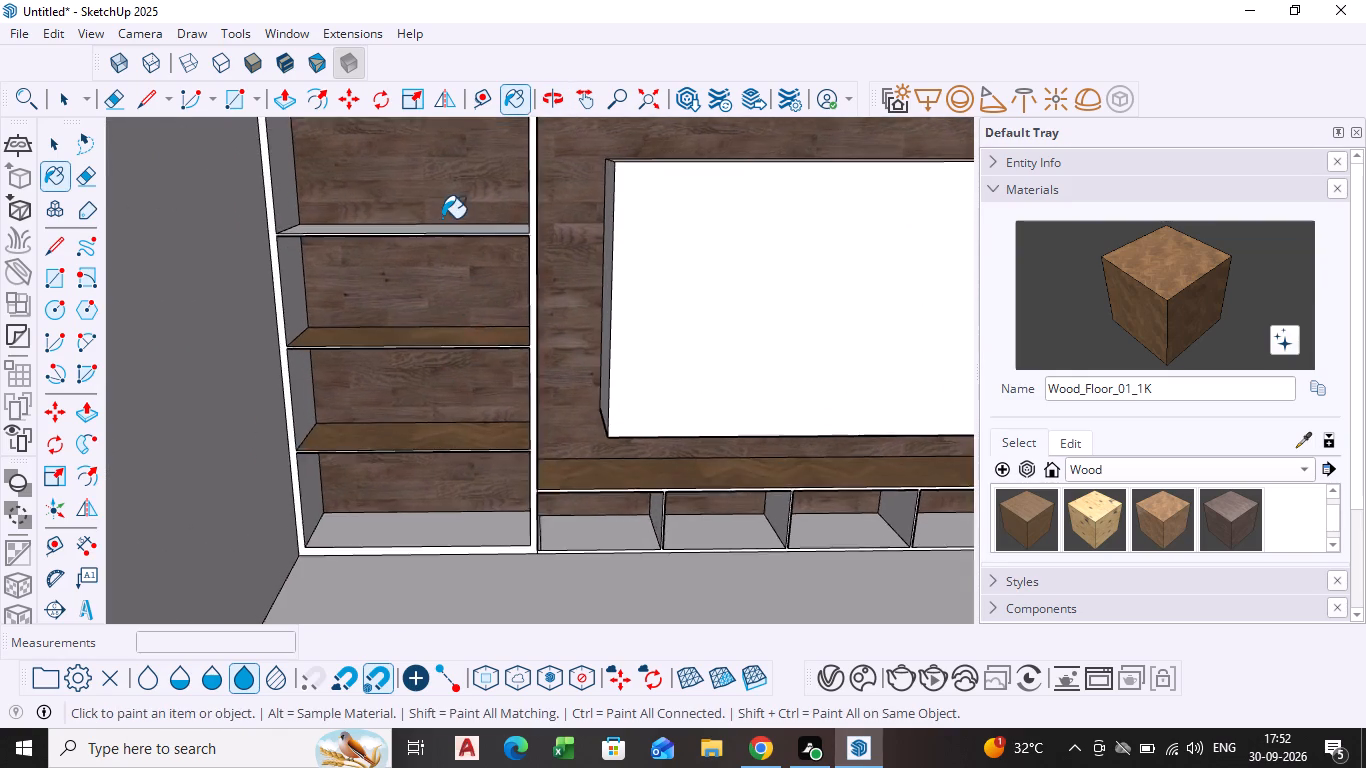
{"action": "scroll", "coordinate": [442, 218], "scroll_direction": "up", "scroll_amount": 2}
{"action": "left_click", "coordinate": [443, 237]}
Paint the top of the left bookcase's uppermost shelf with Wood_Floor_01_1K.
{"action": "scroll", "coordinate": [451, 234], "scroll_direction": "down", "scroll_amount": 7}
{"action": "middle_click_drag", "start_coordinate": [453, 239], "coordinate": [436, 356]}
{"action": "scroll", "coordinate": [439, 337], "scroll_direction": "down", "scroll_amount": 1, "text": "shift"}
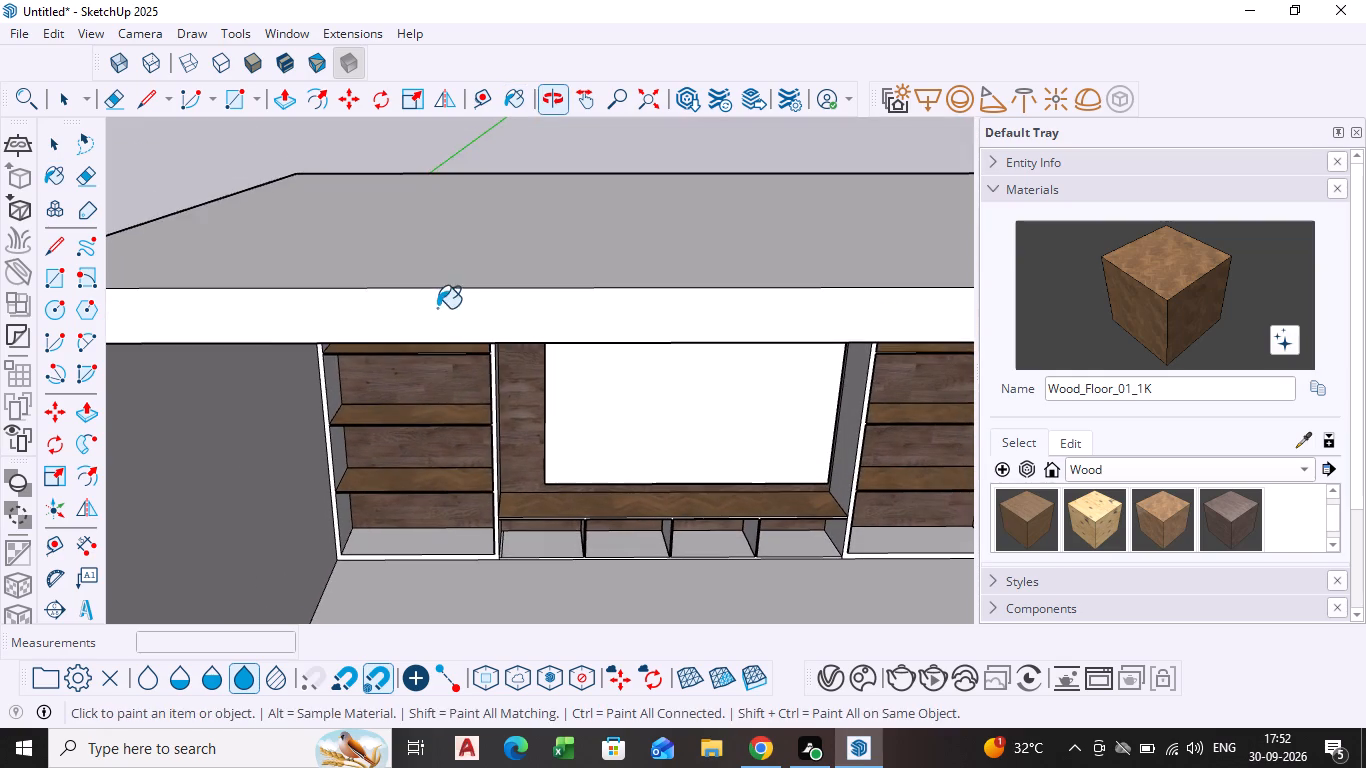
{"action": "middle_click_drag", "start_coordinate": [419, 383], "coordinate": [428, 322], "text": "shift"}
{"action": "scroll", "coordinate": [424, 268], "scroll_direction": "up", "scroll_amount": 4}
{"action": "left_click", "coordinate": [445, 169]}
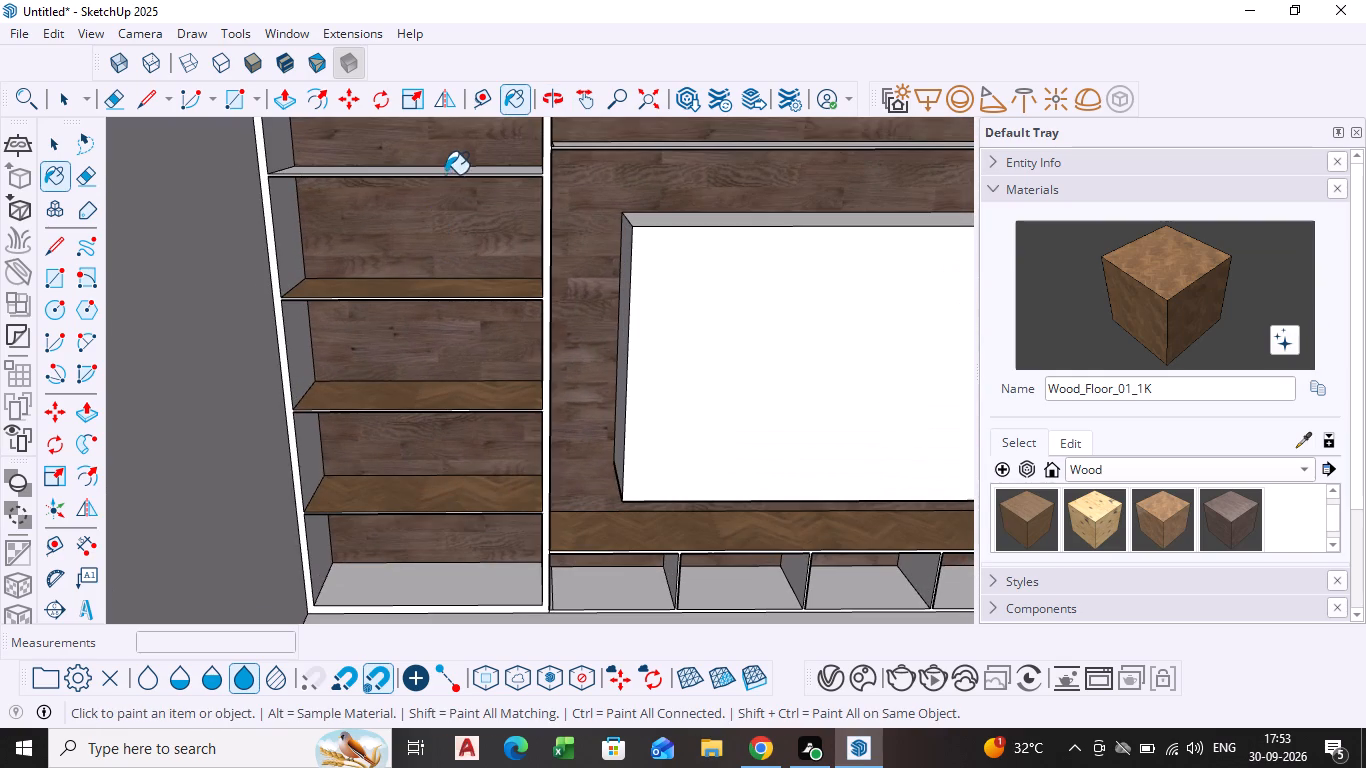
Paint the bottom board inside the left bookcase with Wood_Floor_01_1K.
{"action": "middle_click_drag", "start_coordinate": [401, 570], "coordinate": [425, 429]}
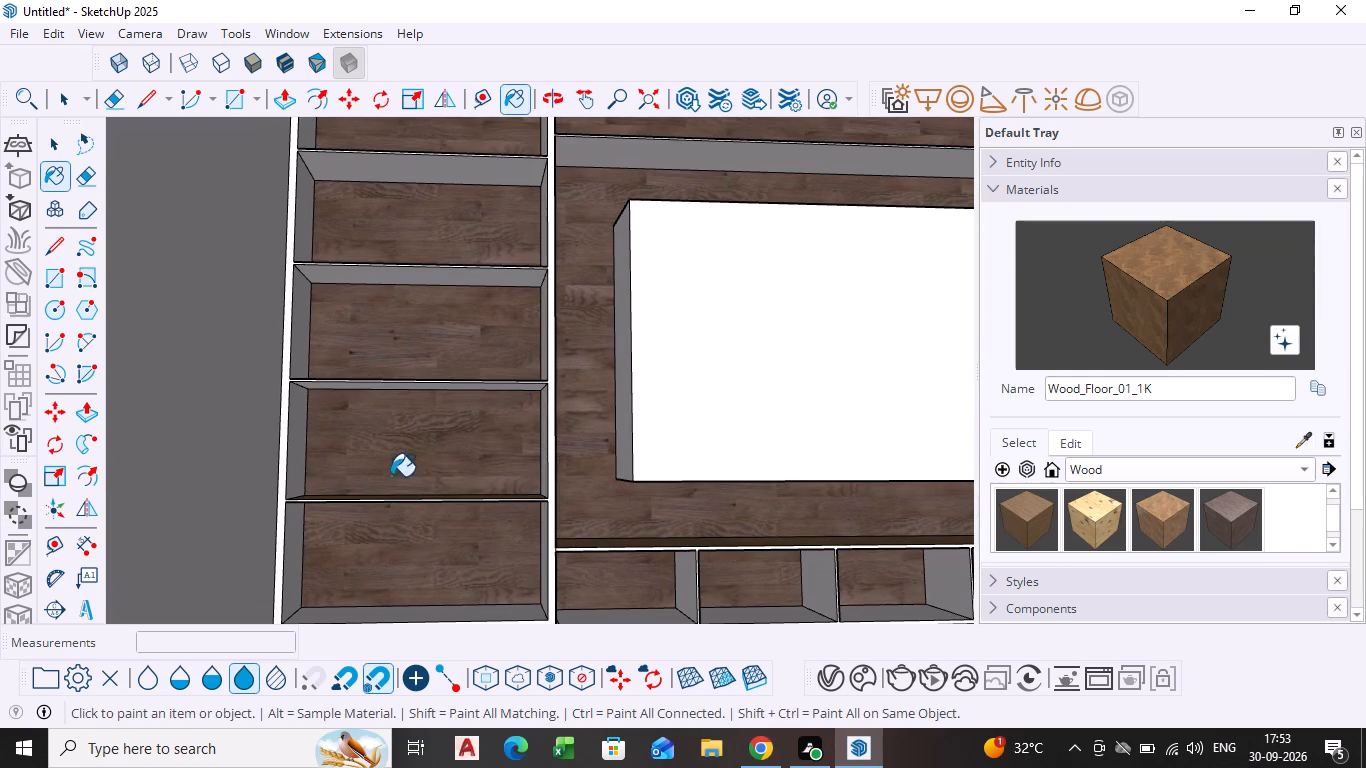
{"action": "middle_click_drag", "start_coordinate": [378, 538], "coordinate": [421, 430]}
{"action": "middle_click_drag", "start_coordinate": [415, 446], "coordinate": [373, 613]}
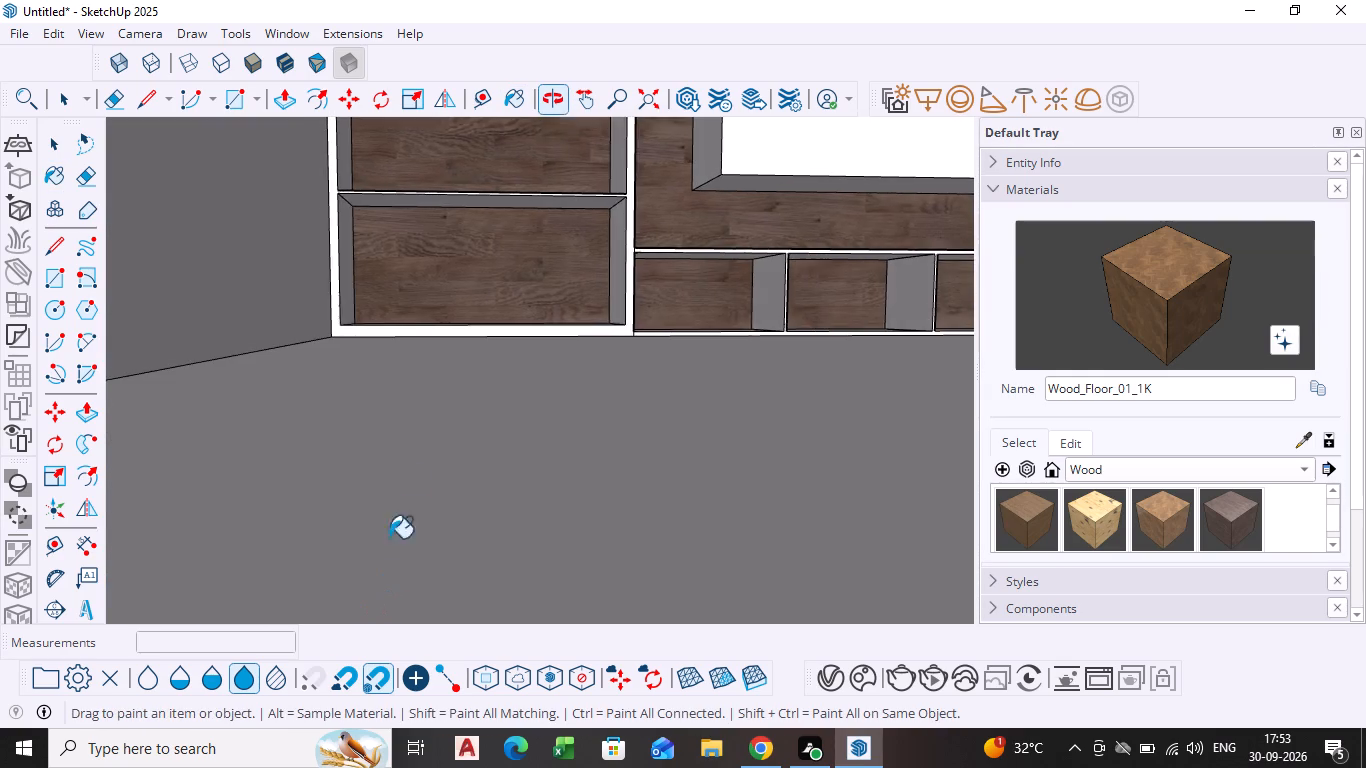
{"action": "scroll", "coordinate": [429, 379], "scroll_direction": "up", "scroll_amount": 4}
{"action": "middle_click_drag", "start_coordinate": [448, 317], "coordinate": [425, 417]}
{"action": "left_click", "coordinate": [468, 307]}
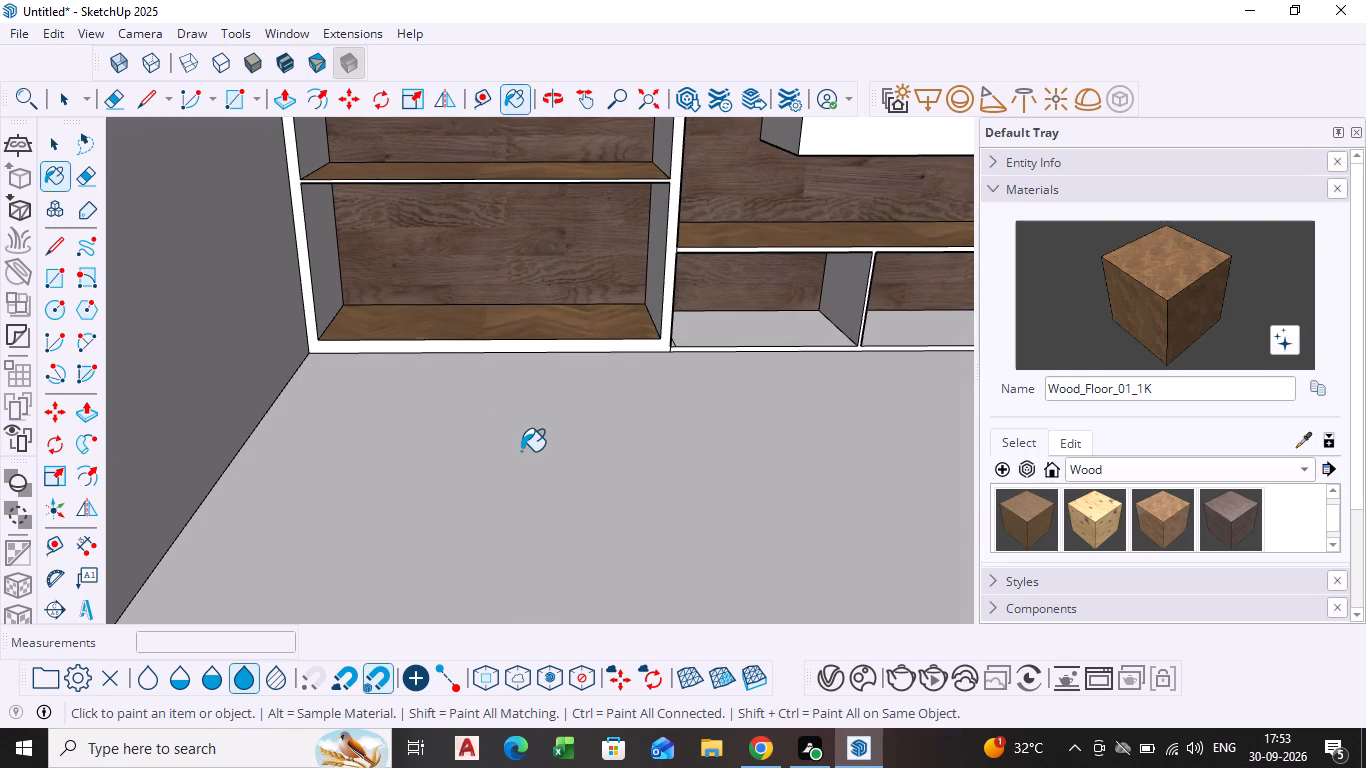
Paint the undersides of the left bookcase's two lowest shelves with Wood_Floor_01_1K.
{"action": "scroll", "coordinate": [457, 177], "scroll_direction": "down", "scroll_amount": 1}
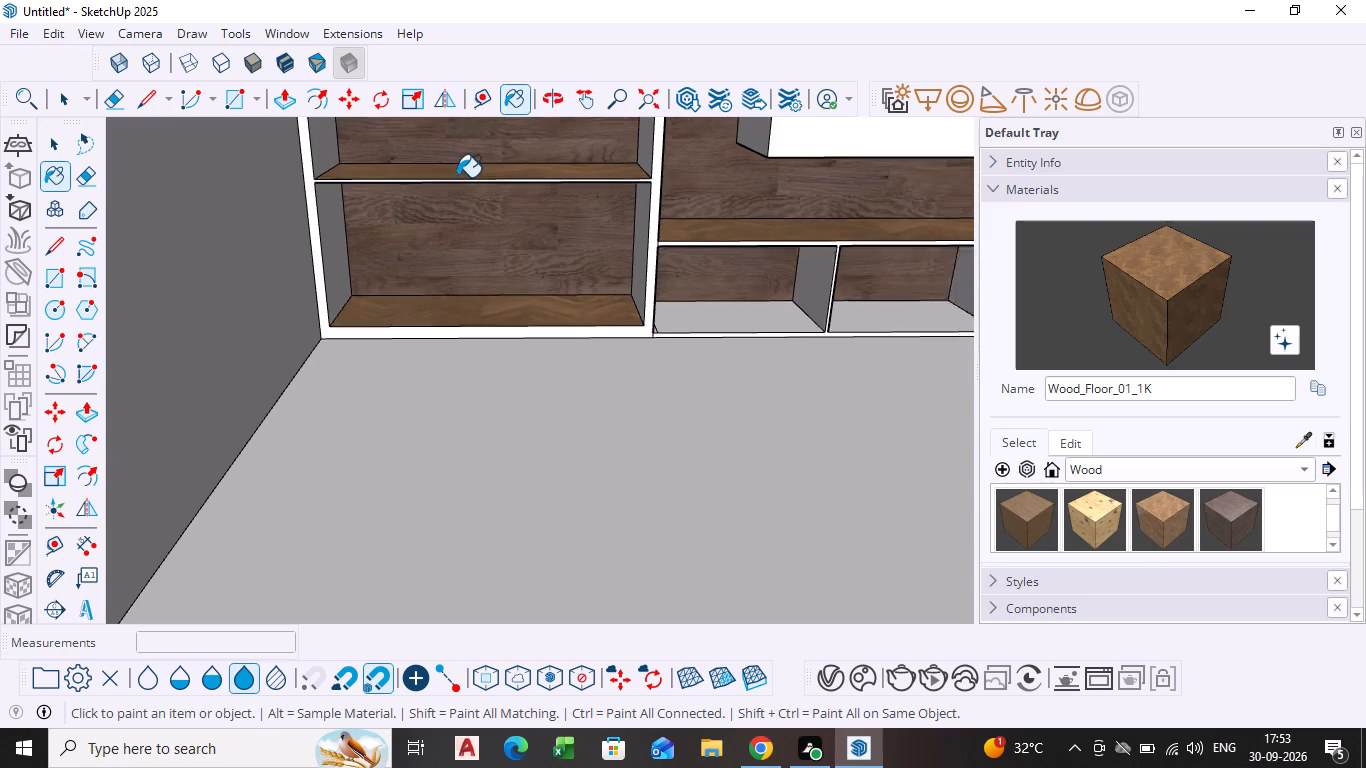
{"action": "scroll", "coordinate": [457, 177], "scroll_direction": "down", "scroll_amount": 2}
{"action": "middle_click_drag", "start_coordinate": [424, 207], "coordinate": [381, 459], "text": "shift"}
{"action": "middle_click_drag", "start_coordinate": [373, 469], "coordinate": [385, 423]}
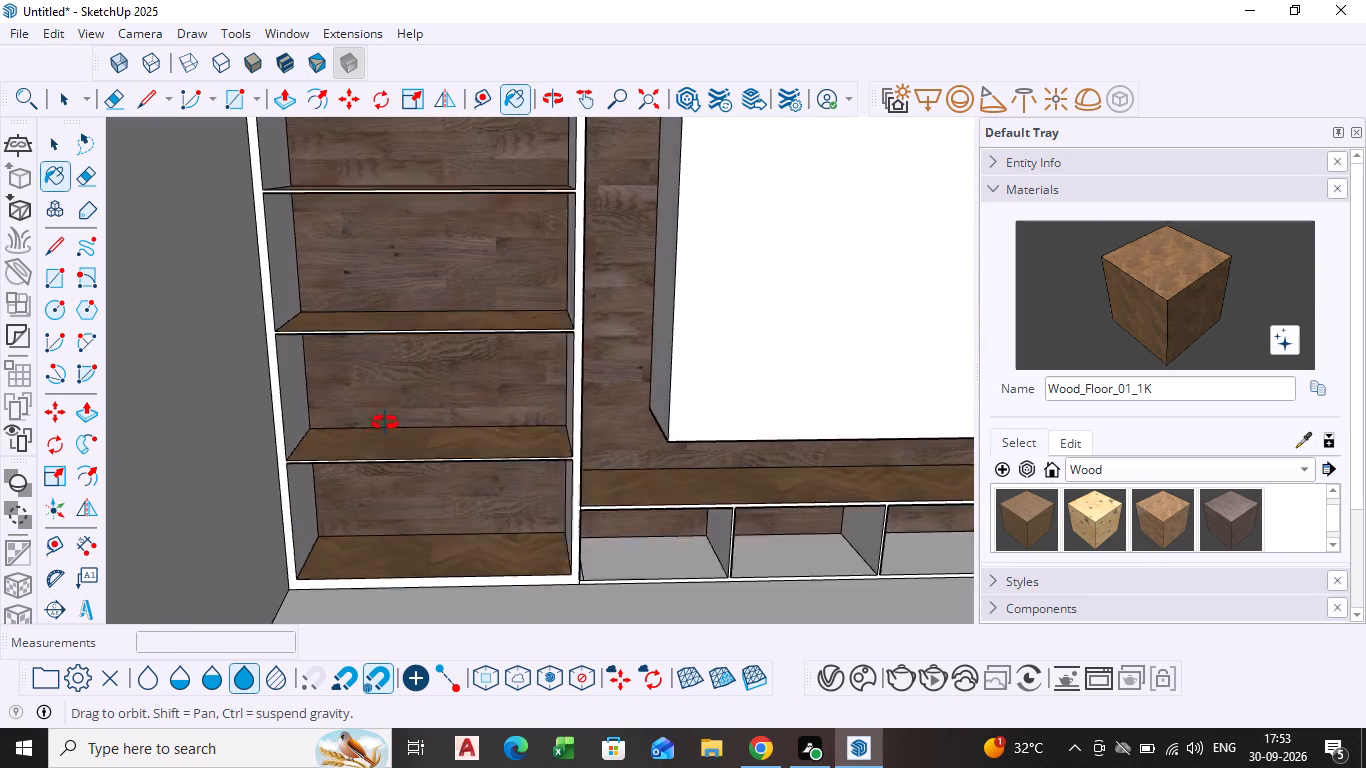
{"action": "middle_click_drag", "start_coordinate": [385, 423], "coordinate": [461, 275]}
{"action": "left_click", "coordinate": [403, 433]}
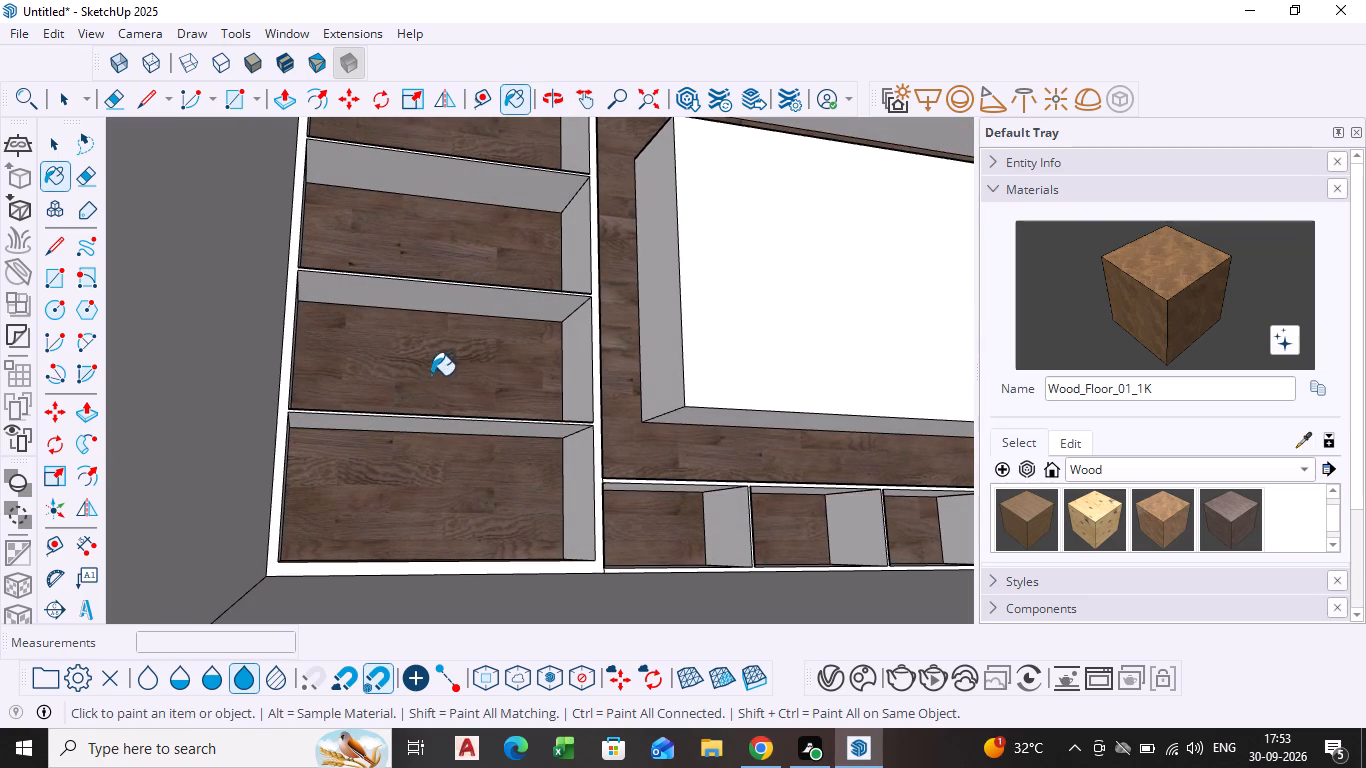
{"action": "scroll", "coordinate": [424, 451], "scroll_direction": "up", "scroll_amount": 4}
{"action": "left_click", "coordinate": [421, 415]}
{"action": "left_click", "coordinate": [476, 221]}
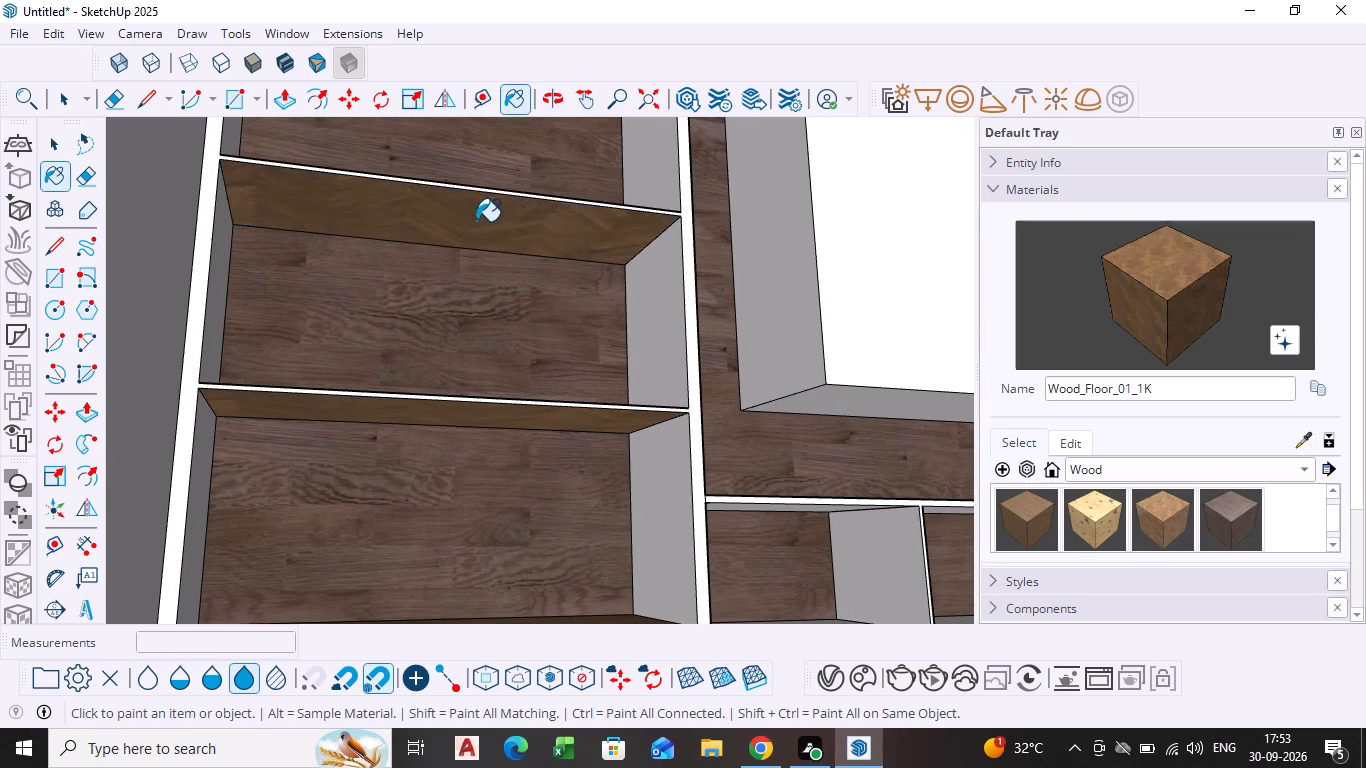
Paint the undersides of the left bookcase's two upper shelves and its top board with Wood_Floor_01_1K.
{"action": "scroll", "coordinate": [478, 221], "scroll_direction": "down", "scroll_amount": 8}
{"action": "left_click", "coordinate": [644, 107]}
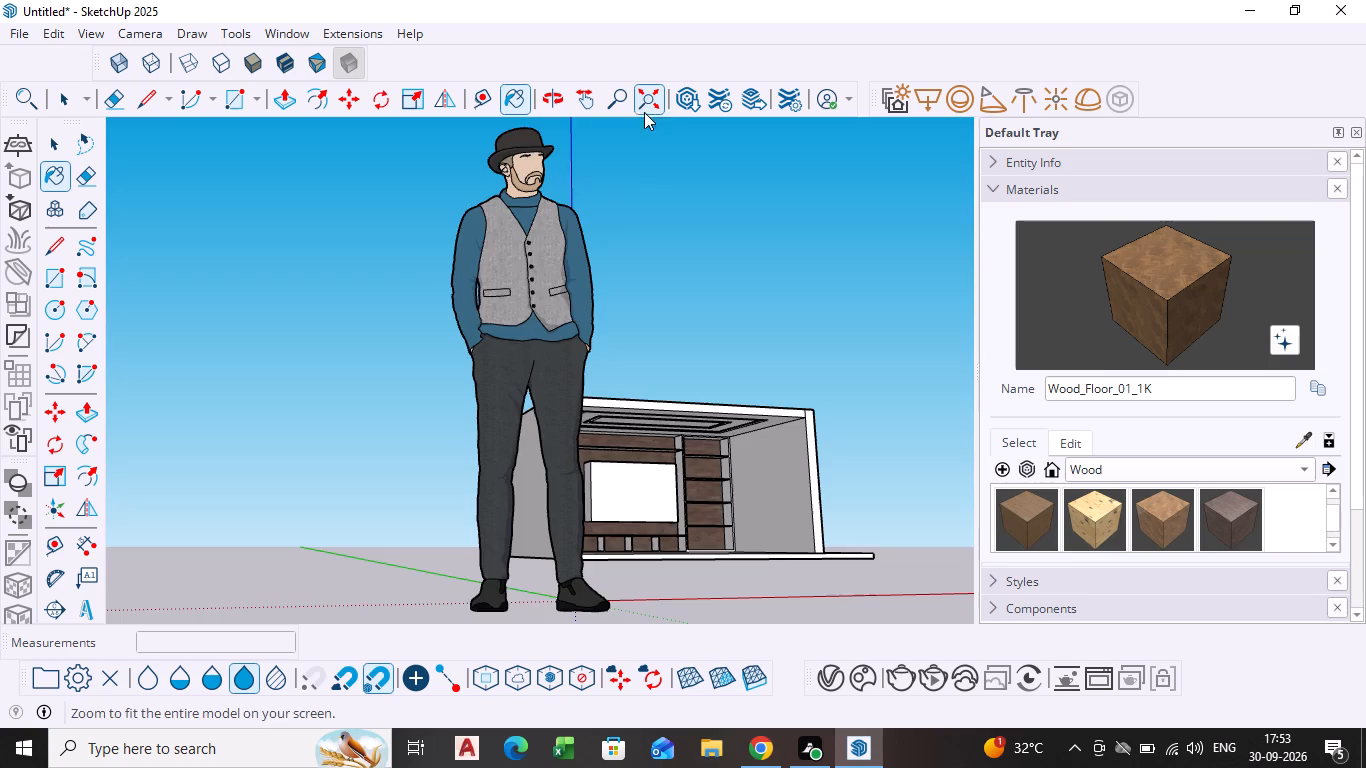
{"action": "scroll", "coordinate": [649, 464], "scroll_direction": "up", "scroll_amount": 11}
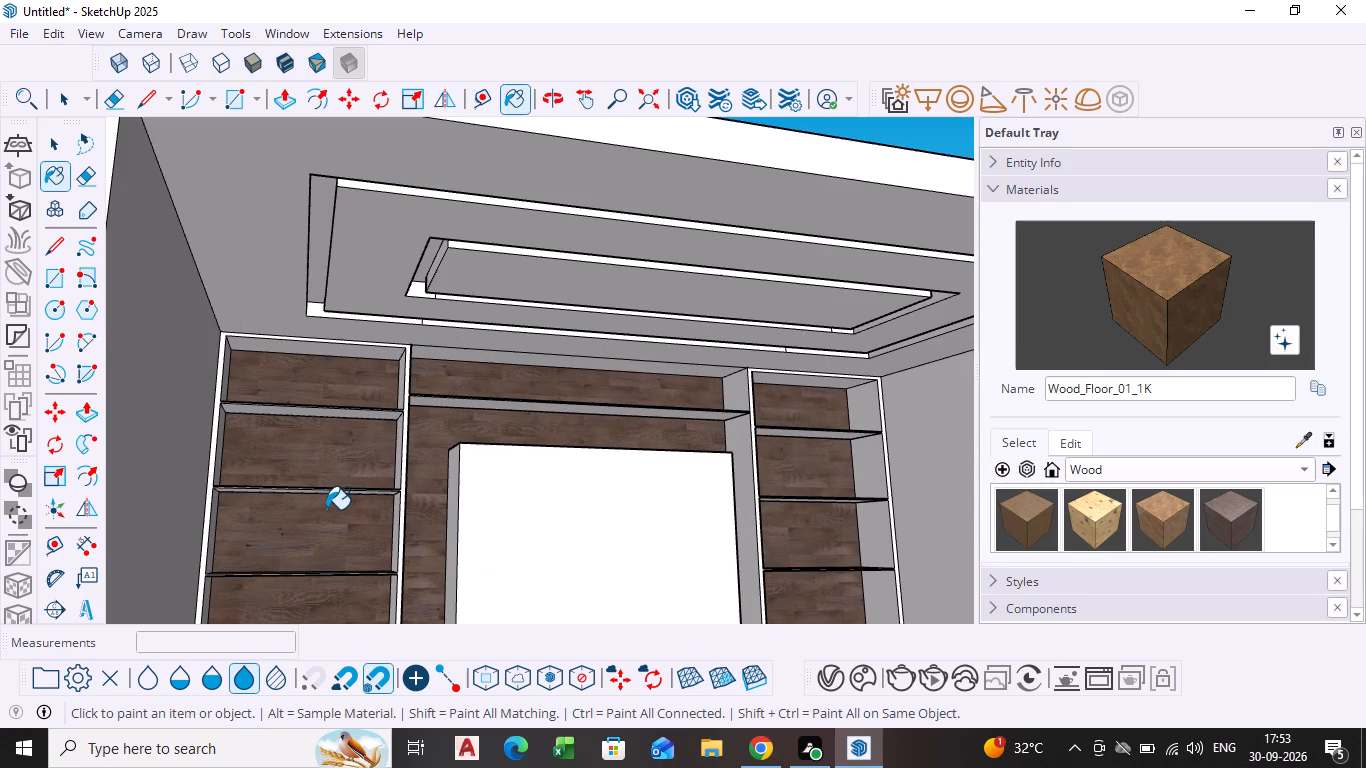
{"action": "middle_click_drag", "start_coordinate": [326, 509], "coordinate": [362, 435]}
{"action": "scroll", "coordinate": [335, 493], "scroll_direction": "up", "scroll_amount": 5}
{"action": "left_click", "coordinate": [332, 478]}
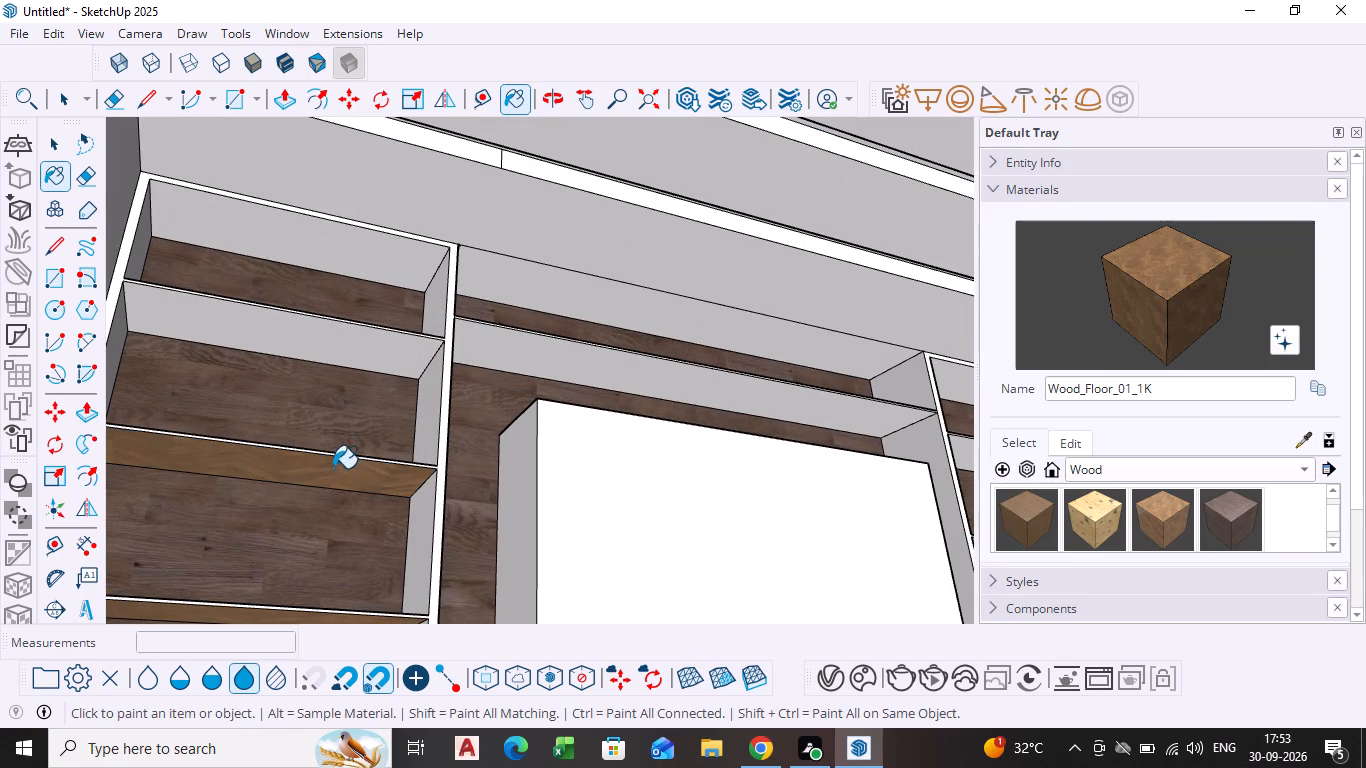
{"action": "left_click", "coordinate": [369, 341]}
{"action": "left_click", "coordinate": [396, 253]}
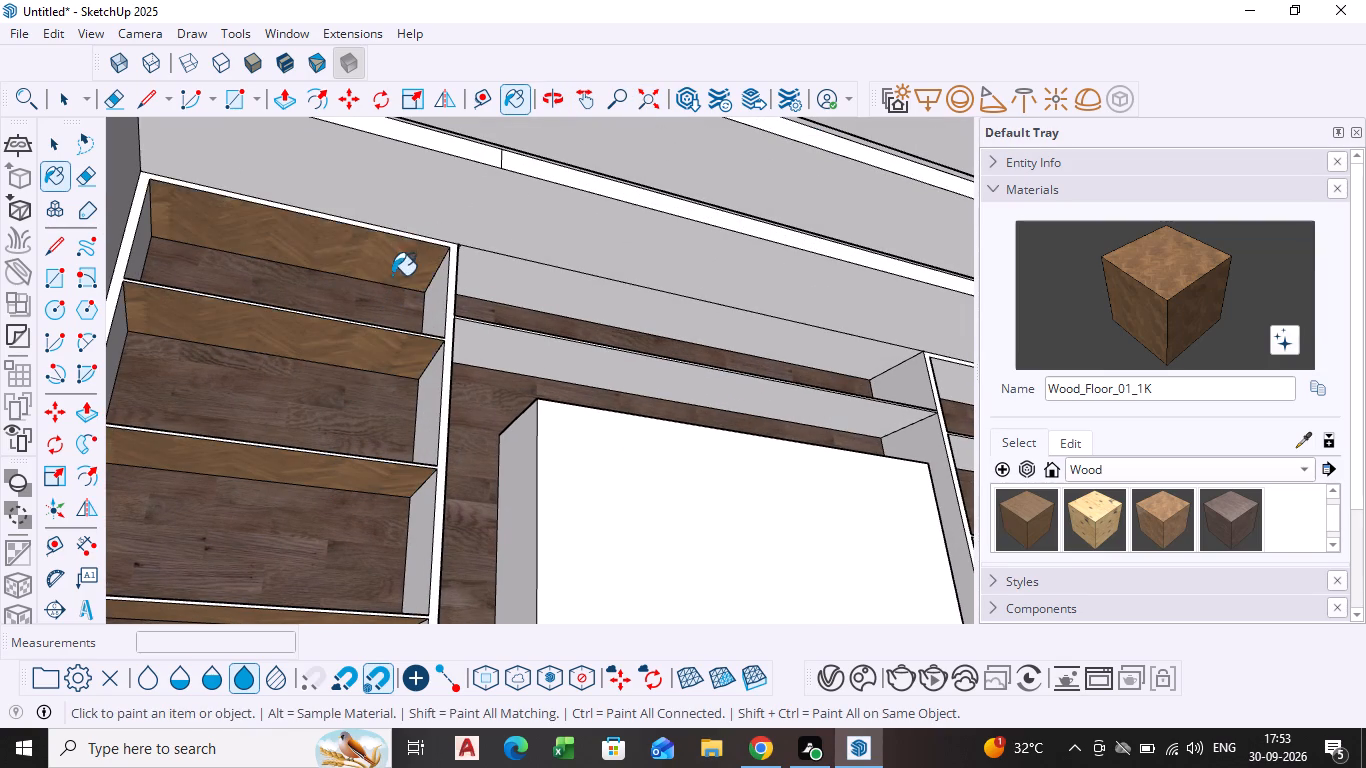
Paint the inner right side of the left bookcase's two uppermost compartments with Wood_Floor_01_1K.
{"action": "scroll", "coordinate": [375, 323], "scroll_direction": "down", "scroll_amount": 4}
{"action": "scroll", "coordinate": [406, 402], "scroll_direction": "up", "scroll_amount": 4}
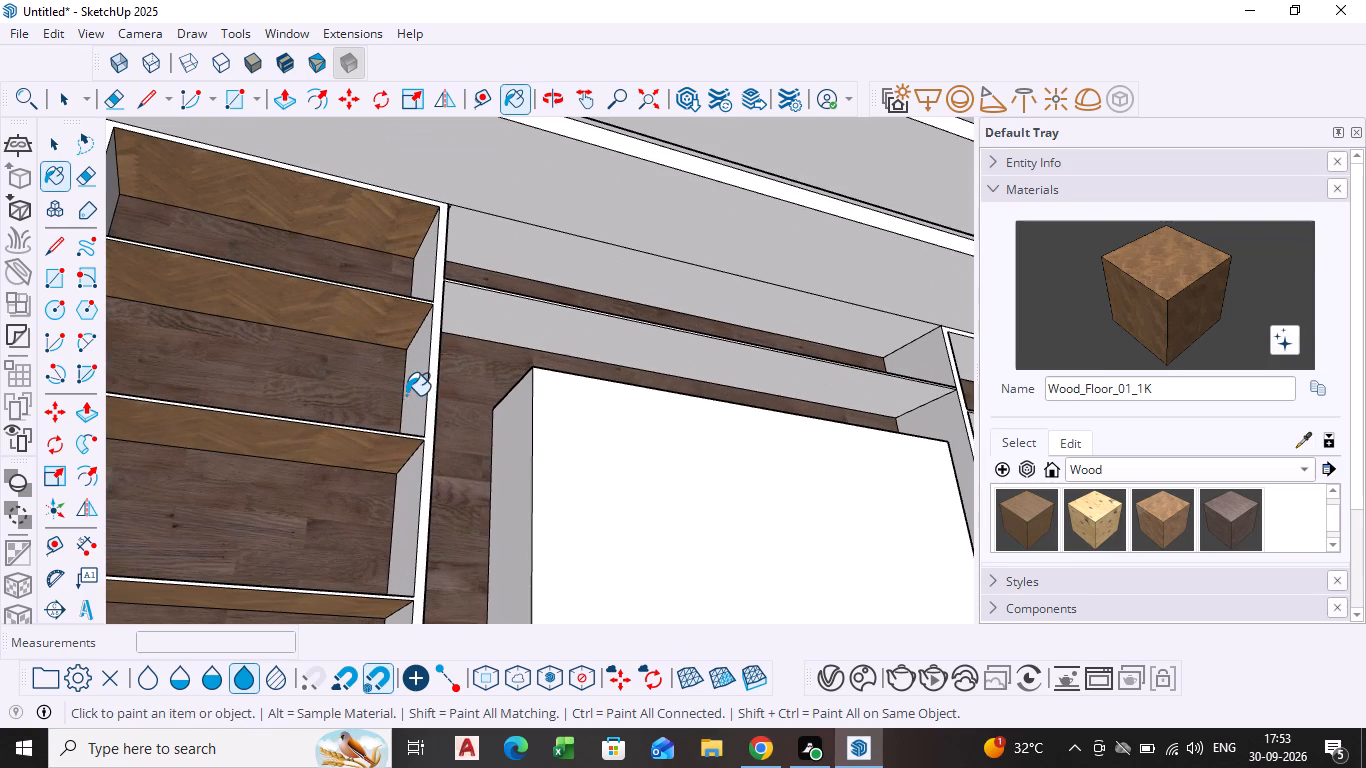
{"action": "left_click", "coordinate": [413, 395]}
{"action": "left_click", "coordinate": [421, 286]}
Paint the front edges of the left bookcase's frame and shelves with Wood_Floor_01_1K, undoing the stray fill on a back panel.
{"action": "scroll", "coordinate": [400, 344], "scroll_direction": "down", "scroll_amount": 8}
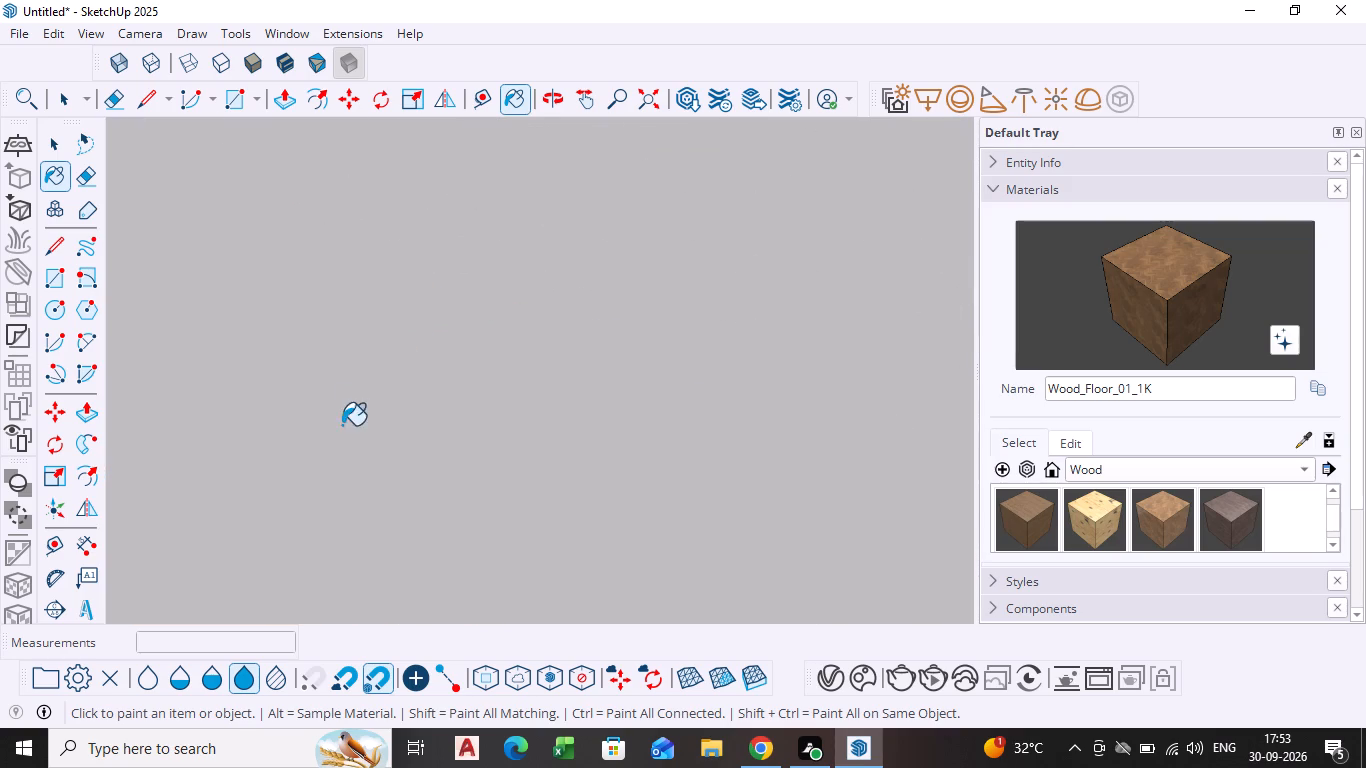
{"action": "left_click", "coordinate": [643, 100]}
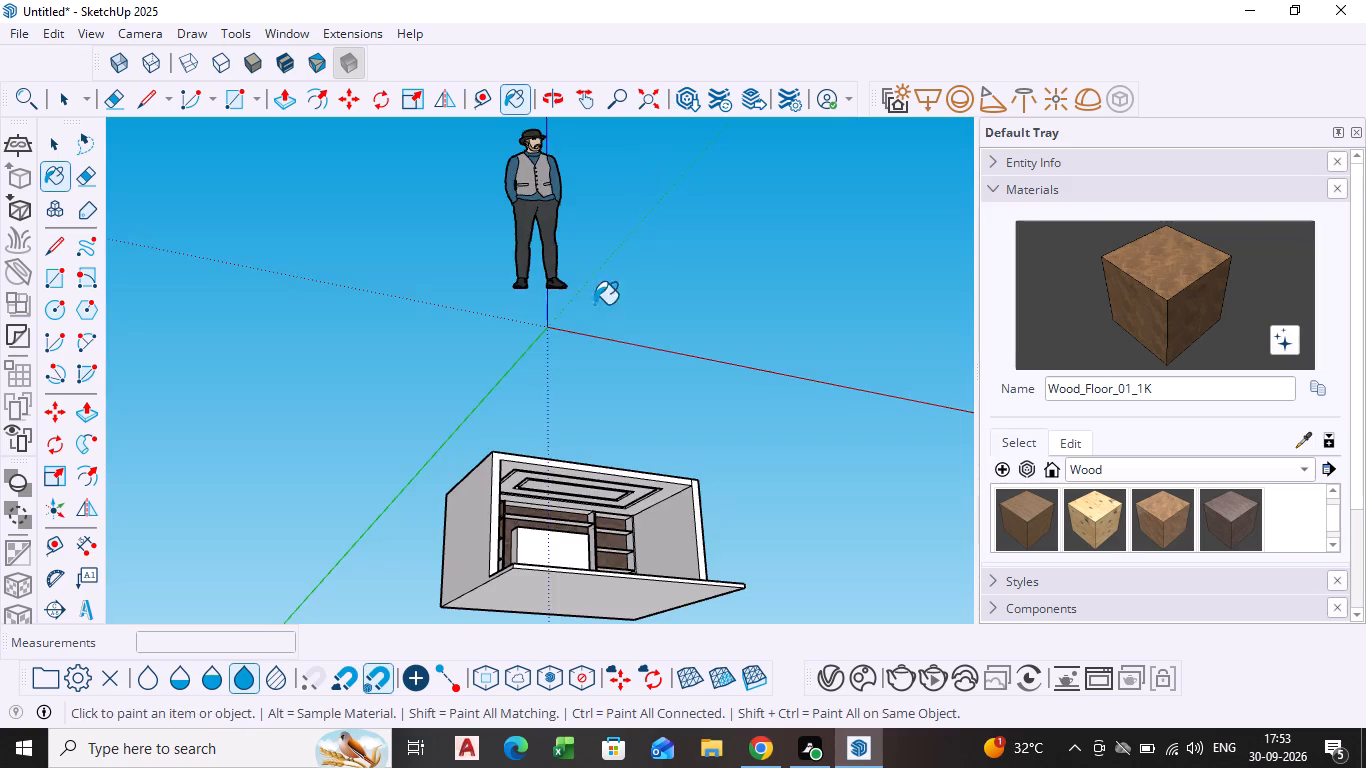
{"action": "scroll", "coordinate": [540, 502], "scroll_direction": "down", "scroll_amount": 1}
{"action": "middle_click_drag", "start_coordinate": [536, 509], "coordinate": [456, 531]}
{"action": "scroll", "coordinate": [571, 483], "scroll_direction": "up", "scroll_amount": 10}
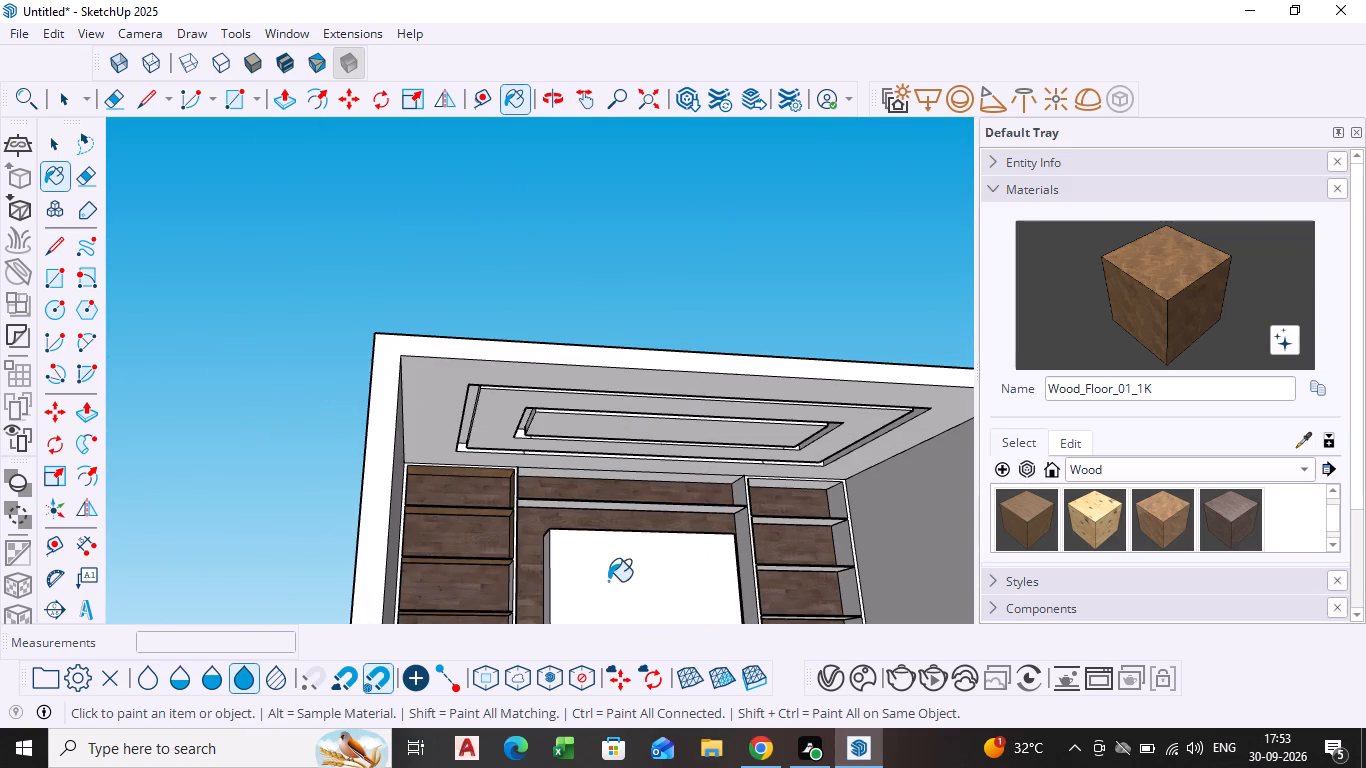
{"action": "middle_click_drag", "start_coordinate": [612, 542], "coordinate": [582, 400], "text": "shift"}
{"action": "middle_click_drag", "start_coordinate": [519, 422], "coordinate": [474, 575]}
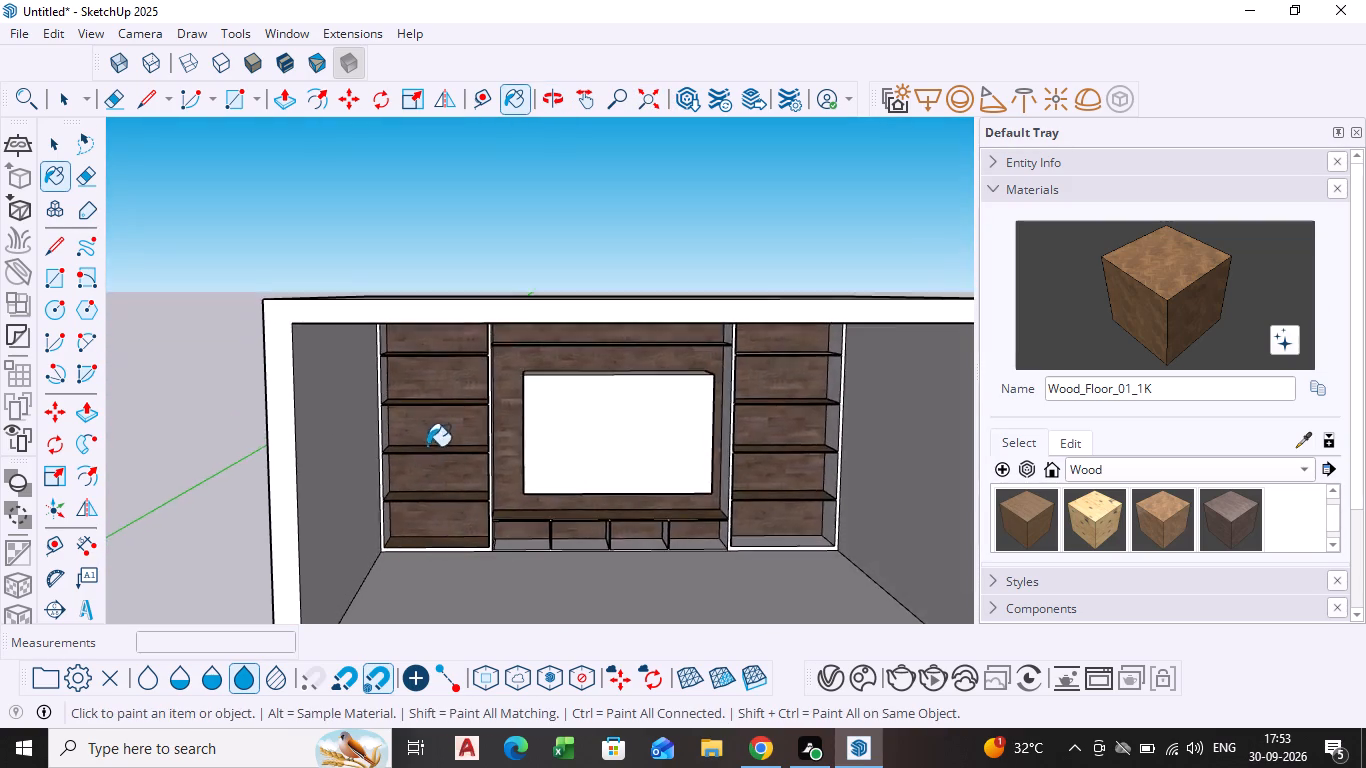
{"action": "scroll", "coordinate": [422, 441], "scroll_direction": "up", "scroll_amount": 8}
{"action": "middle_click_drag", "start_coordinate": [392, 411], "coordinate": [417, 422]}
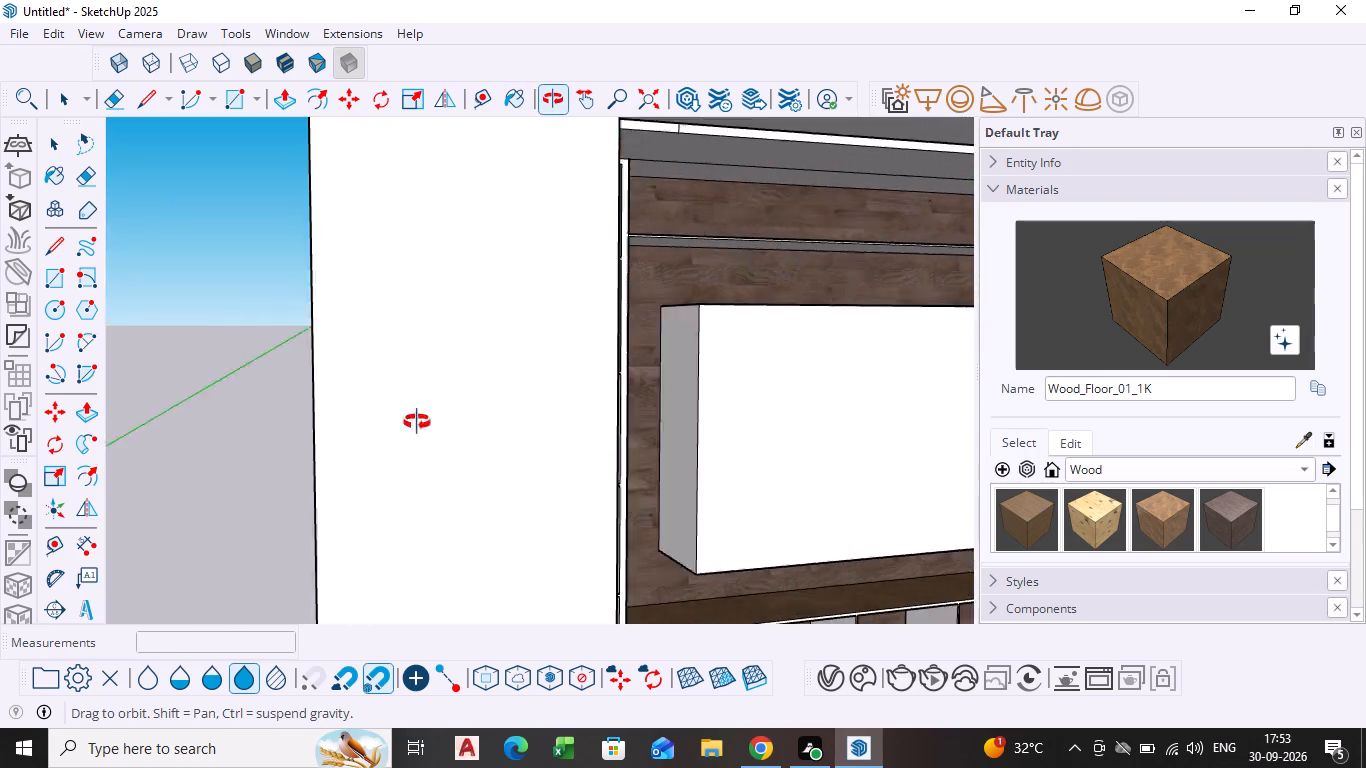
{"action": "middle_click_drag", "start_coordinate": [417, 422], "coordinate": [364, 431]}
{"action": "middle_click_drag", "start_coordinate": [491, 389], "coordinate": [504, 373]}
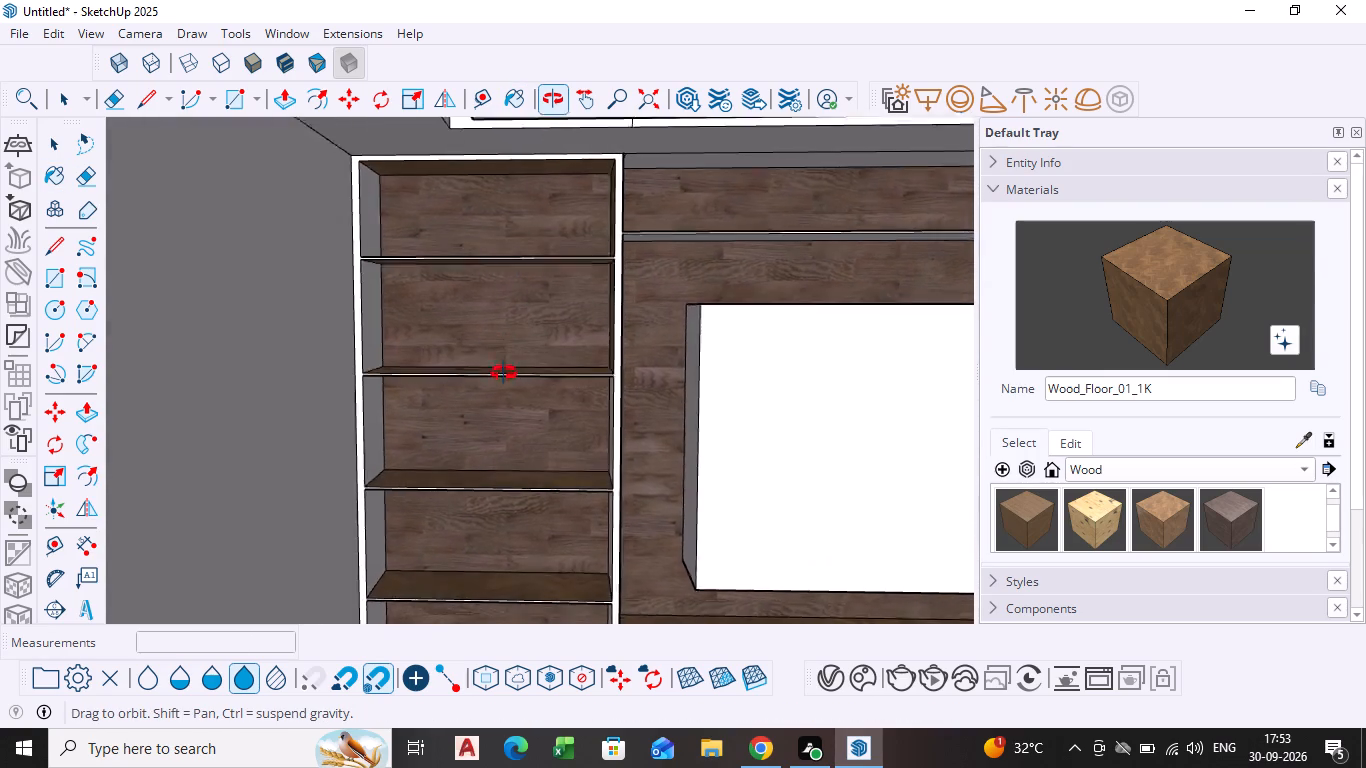
{"action": "middle_click_drag", "start_coordinate": [504, 373], "coordinate": [502, 393]}
{"action": "scroll", "coordinate": [514, 288], "scroll_direction": "up", "scroll_amount": 7}
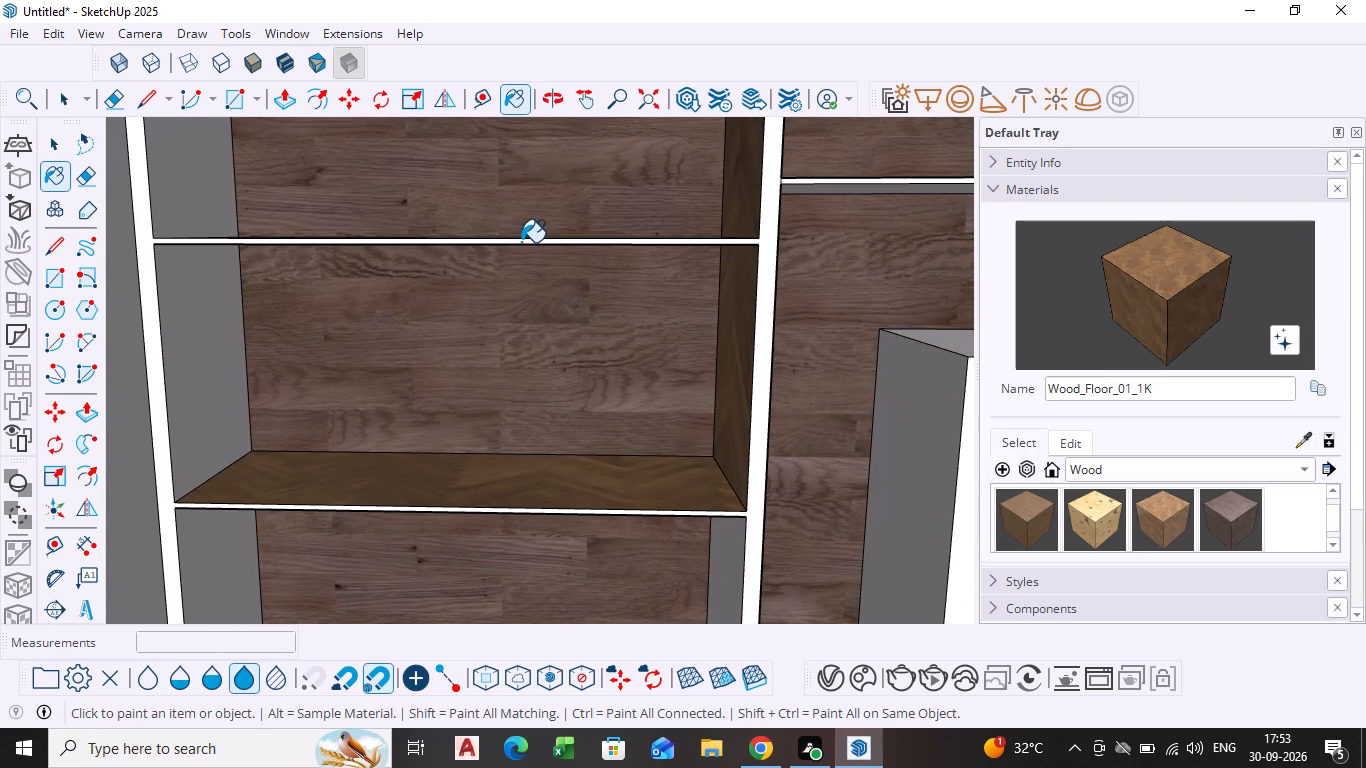
{"action": "left_click", "coordinate": [521, 242]}
{"action": "scroll", "coordinate": [528, 247], "scroll_direction": "up", "scroll_amount": 6}
{"action": "left_click", "coordinate": [527, 245]}
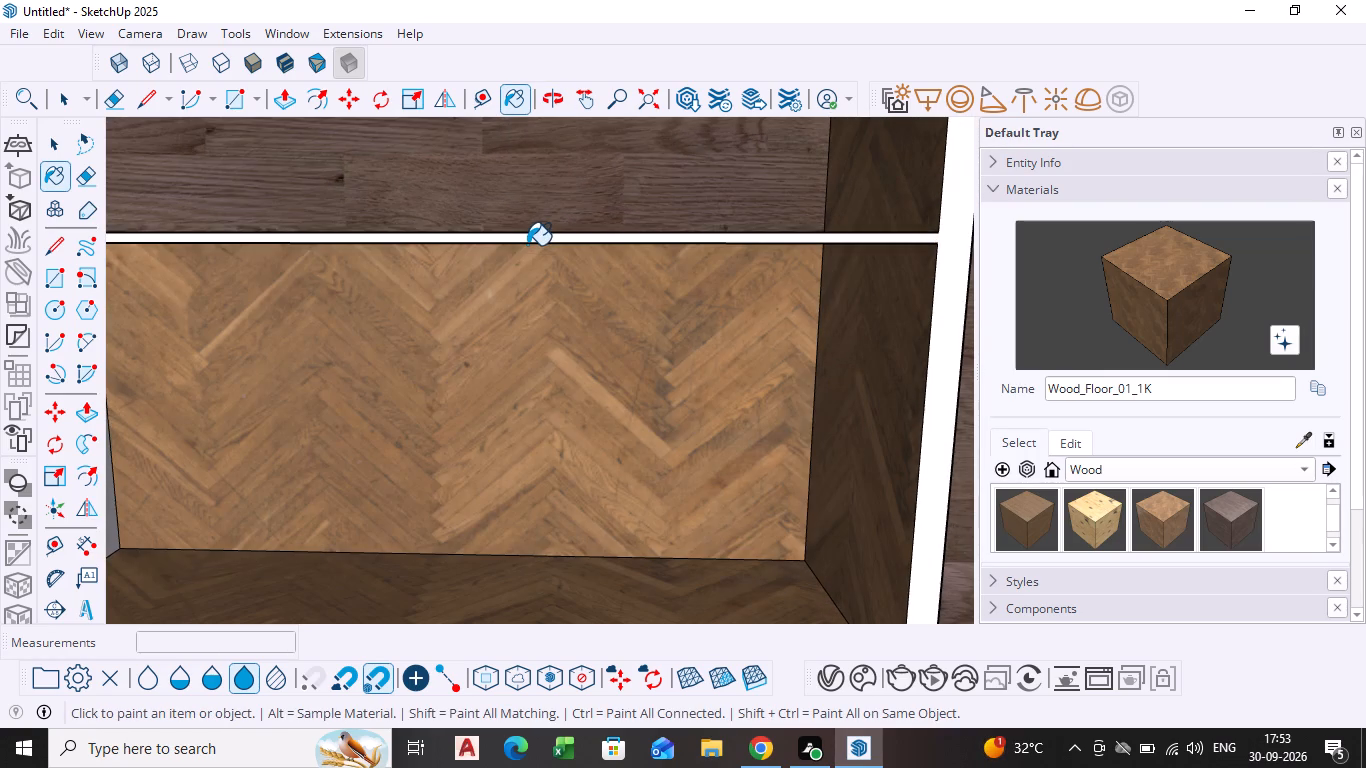
{"action": "key", "text": "ctrl+z"}
{"action": "scroll", "coordinate": [525, 245], "scroll_direction": "up", "scroll_amount": 9}
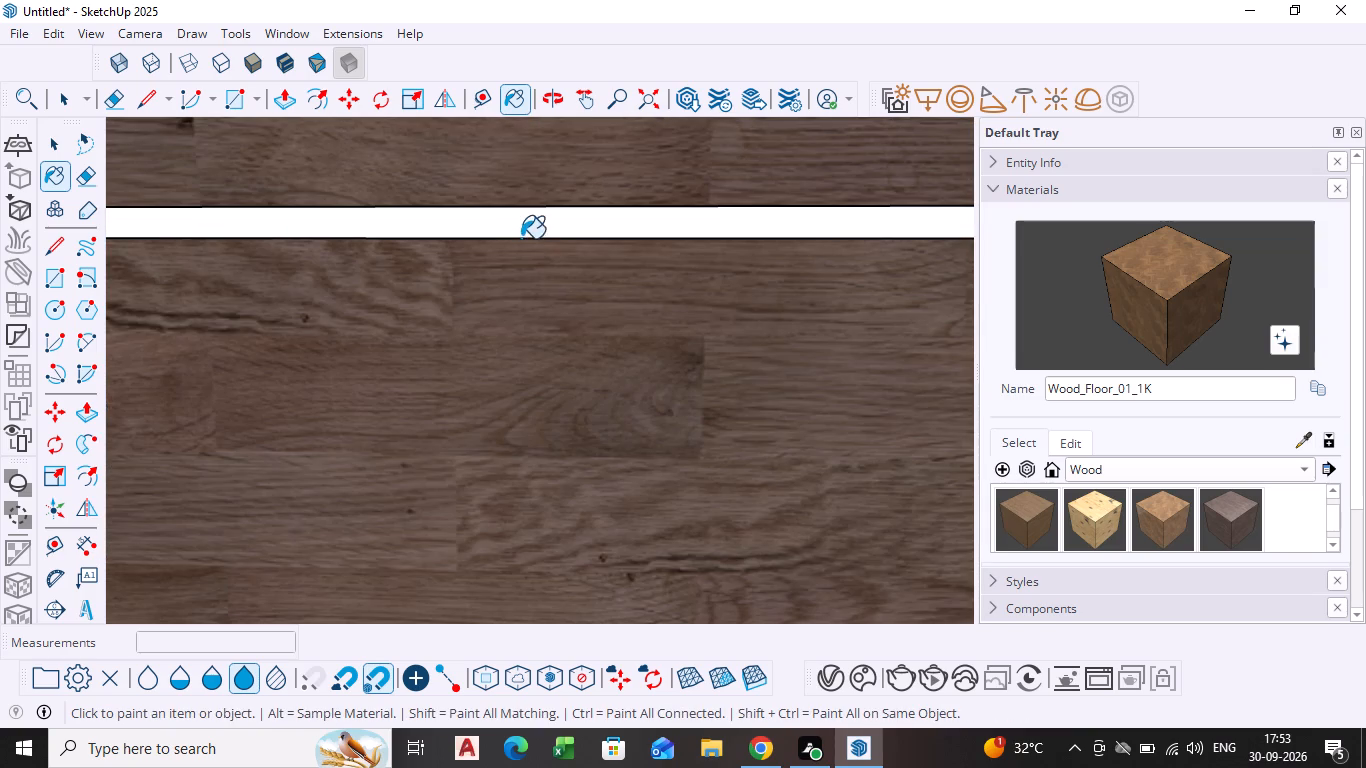
{"action": "left_click", "coordinate": [529, 226]}
Paint the inner left side of the left bookcase's three upper compartments with Wood_Floor_01_1K.
{"action": "scroll", "coordinate": [529, 228], "scroll_direction": "down", "scroll_amount": 11}
{"action": "scroll", "coordinate": [513, 343], "scroll_direction": "down", "scroll_amount": 4}
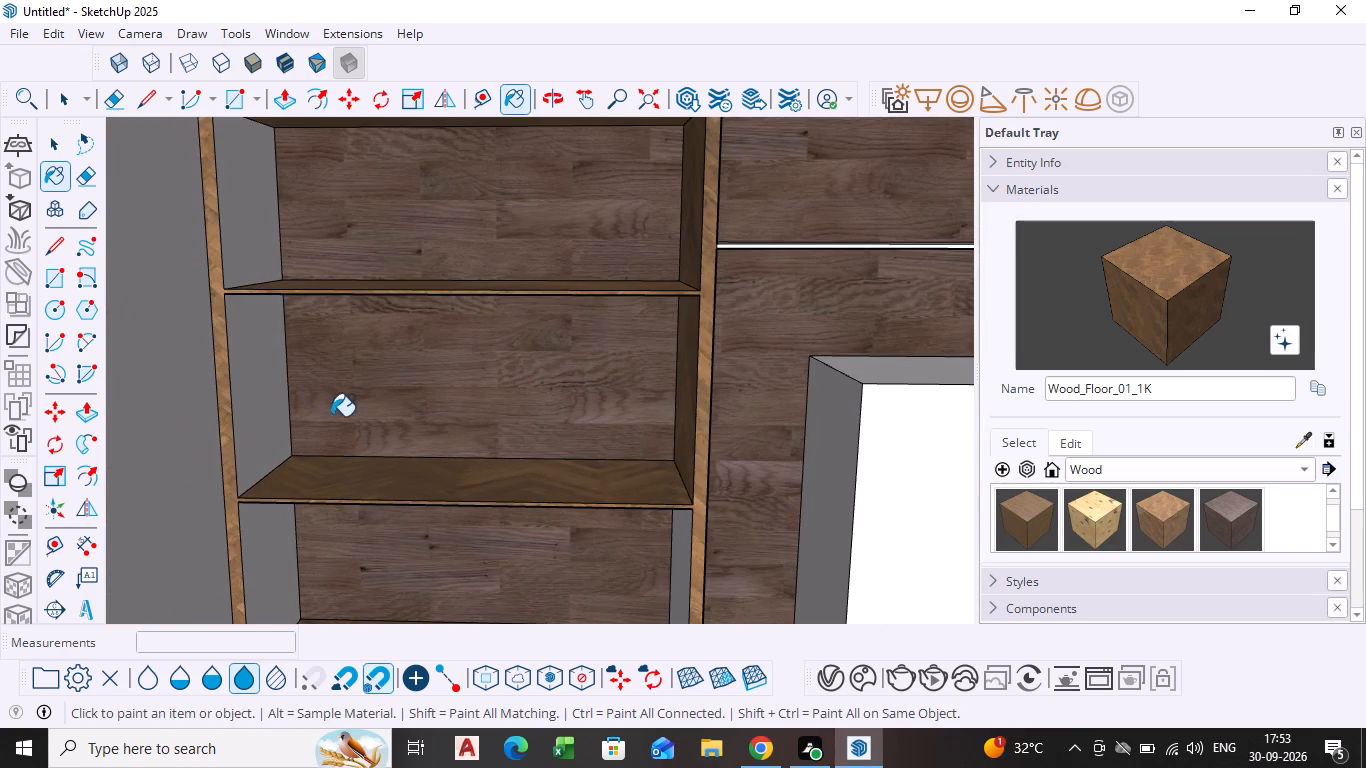
{"action": "left_click", "coordinate": [271, 413]}
{"action": "left_click", "coordinate": [251, 225]}
{"action": "scroll", "coordinate": [352, 436], "scroll_direction": "down", "scroll_amount": 4}
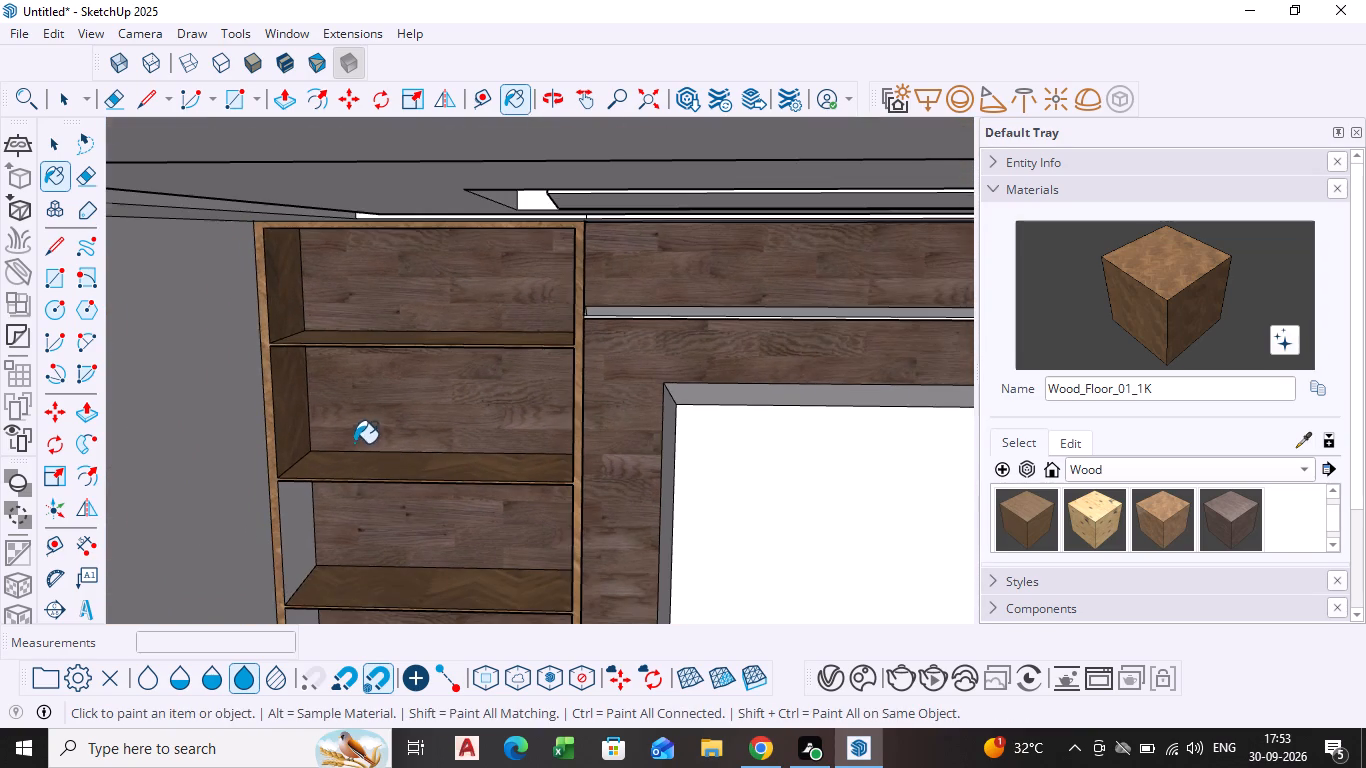
{"action": "scroll", "coordinate": [340, 528], "scroll_direction": "down", "scroll_amount": 1}
{"action": "middle_click_drag", "start_coordinate": [363, 521], "coordinate": [381, 450]}
{"action": "middle_click_drag", "start_coordinate": [386, 566], "coordinate": [386, 455]}
{"action": "scroll", "coordinate": [255, 476], "scroll_direction": "up", "scroll_amount": 3}
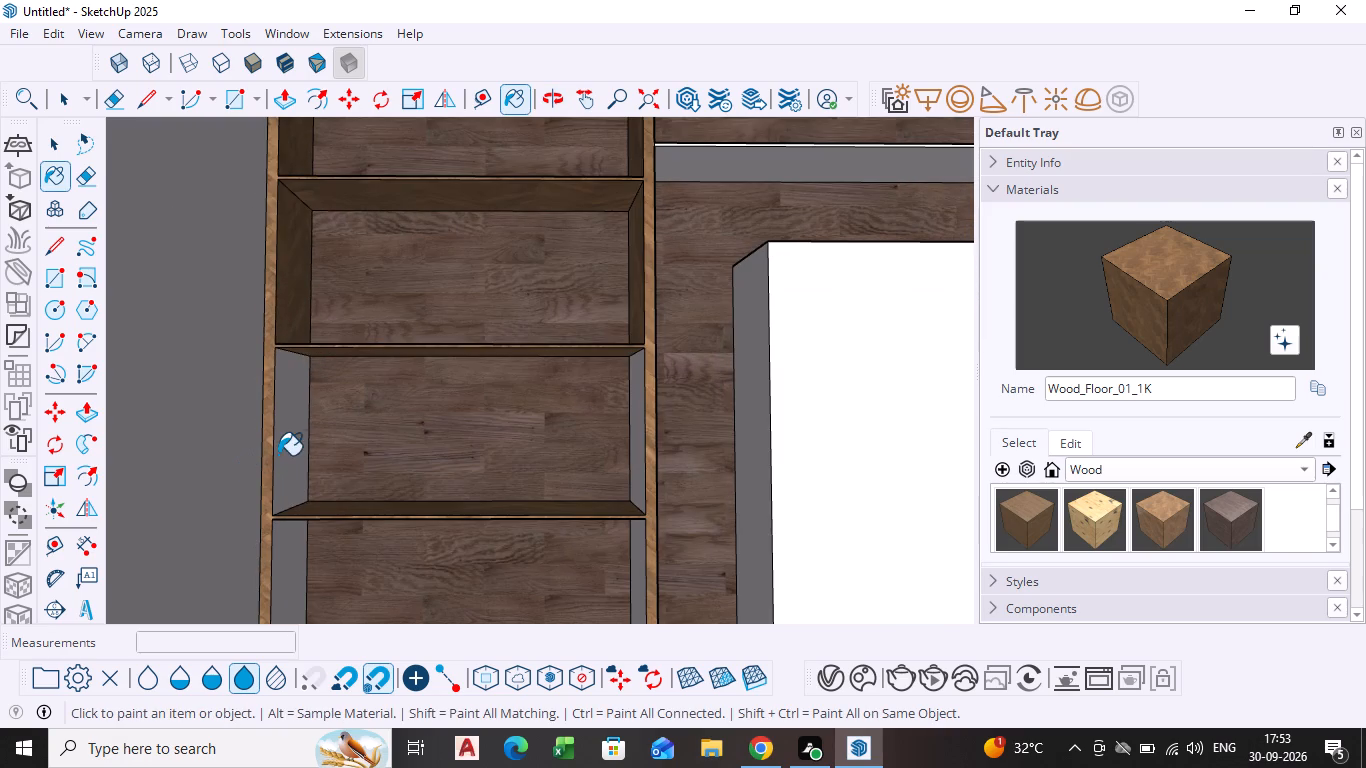
{"action": "left_click", "coordinate": [287, 450]}
Paint the inner left side of the left bookcase's two lowest compartments with Wood_Floor_01_1K.
{"action": "scroll", "coordinate": [320, 503], "scroll_direction": "down", "scroll_amount": 3}
{"action": "middle_click_drag", "start_coordinate": [549, 471], "coordinate": [673, 470]}
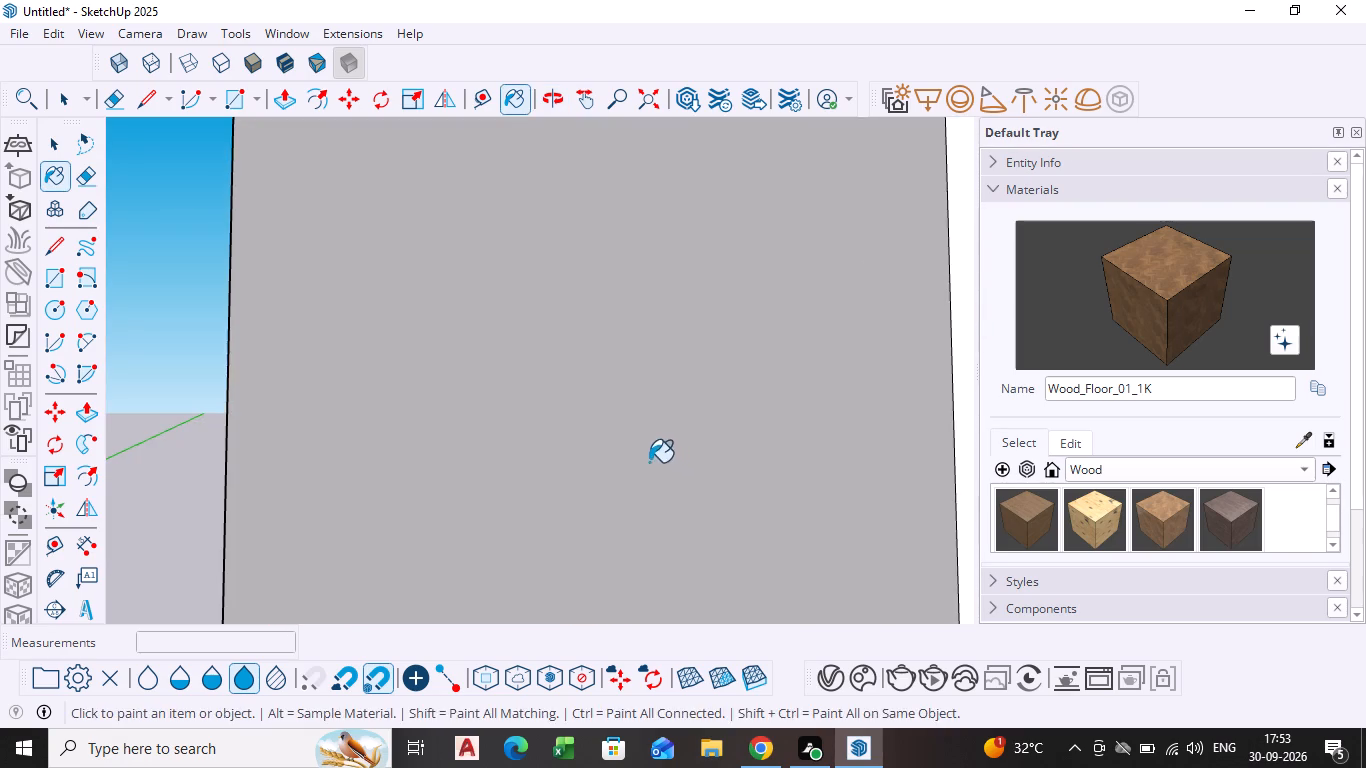
{"action": "middle_click_drag", "start_coordinate": [654, 464], "coordinate": [393, 471]}
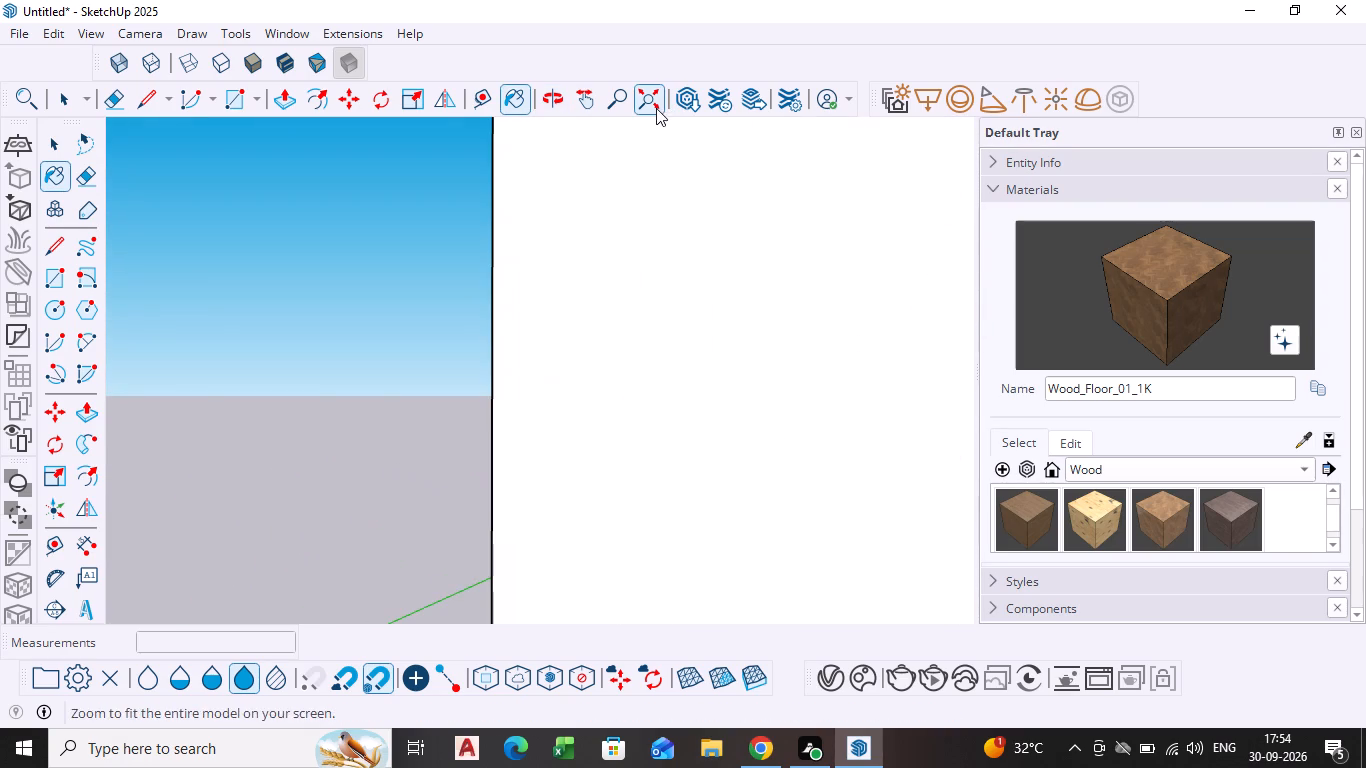
{"action": "left_click", "coordinate": [655, 108]}
{"action": "scroll", "coordinate": [733, 403], "scroll_direction": "up", "scroll_amount": 14}
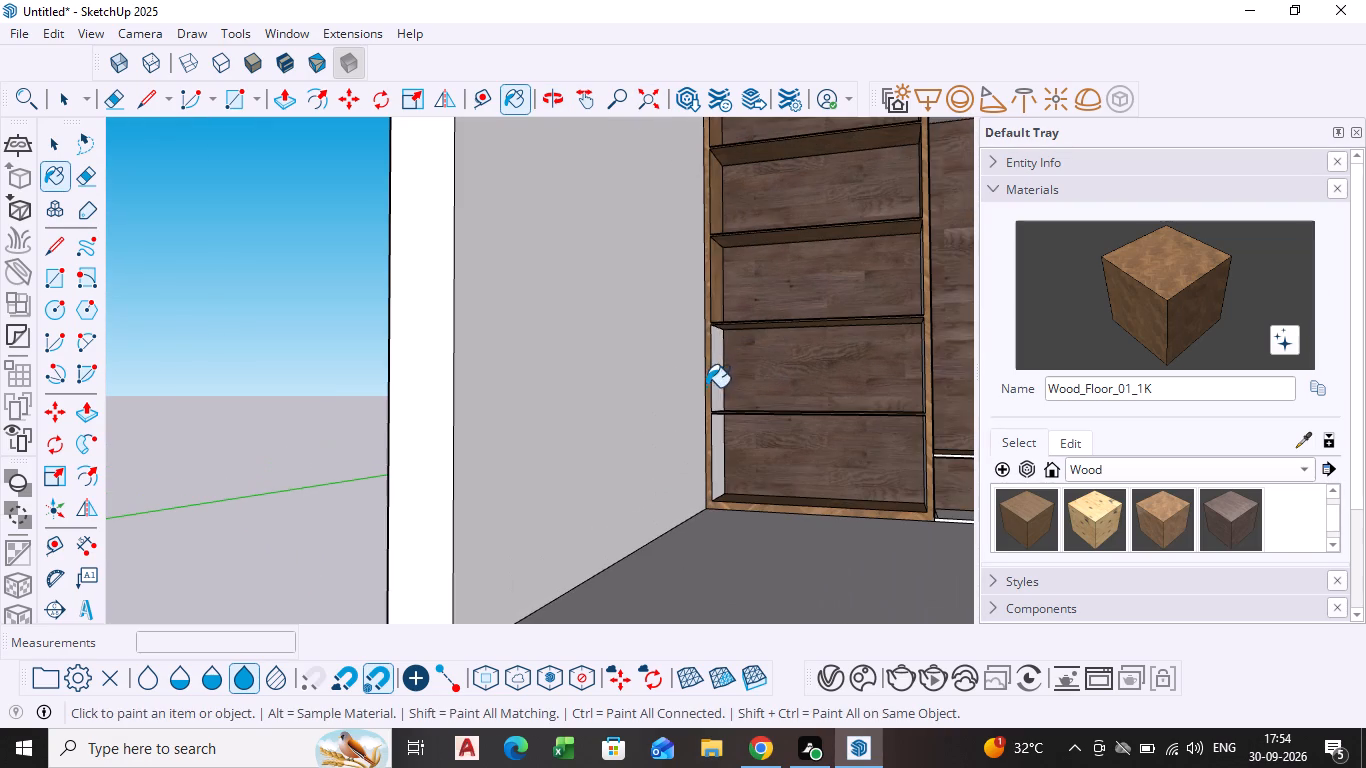
{"action": "left_click", "coordinate": [719, 376]}
{"action": "left_click", "coordinate": [715, 461]}
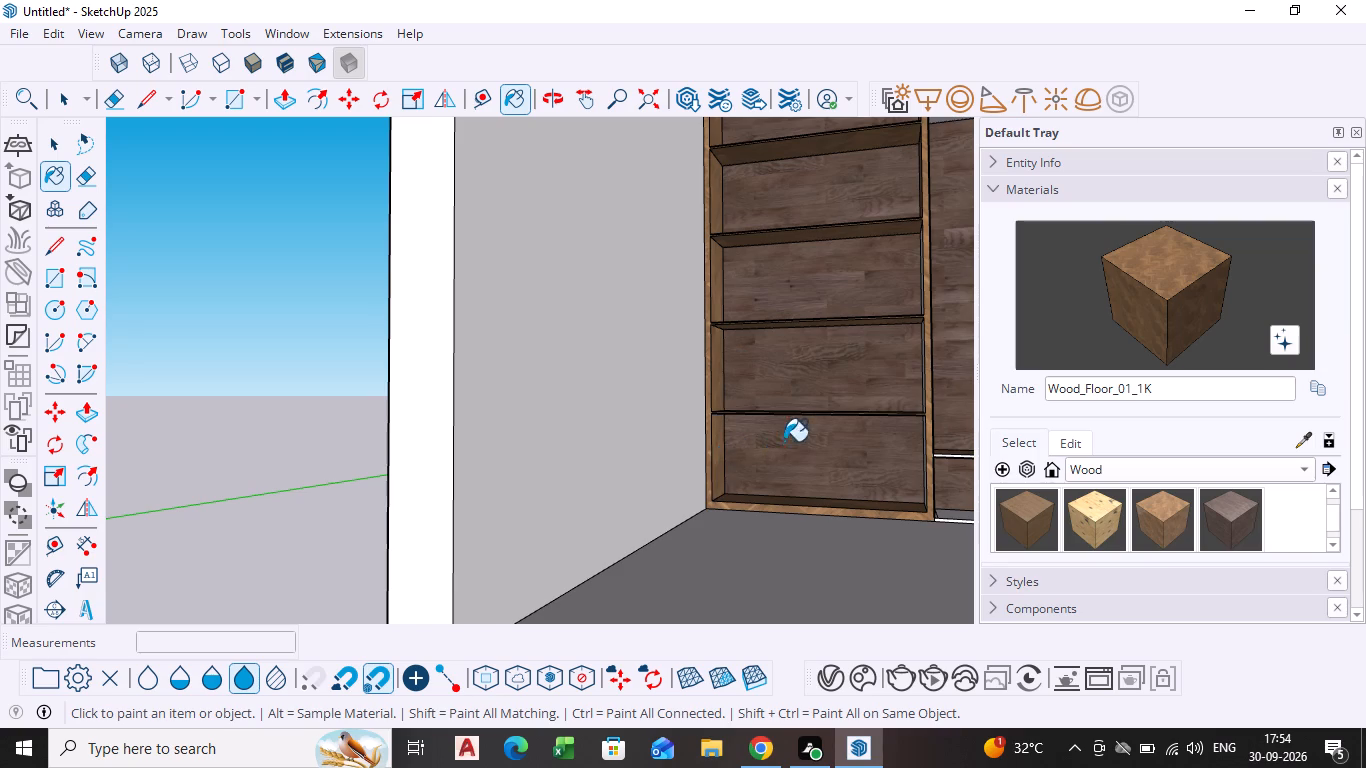
Paint the inner right side of the left bookcase's three lower compartments with Wood_Floor_01_1K.
{"action": "middle_click_drag", "start_coordinate": [784, 440], "coordinate": [628, 446], "text": "shift"}
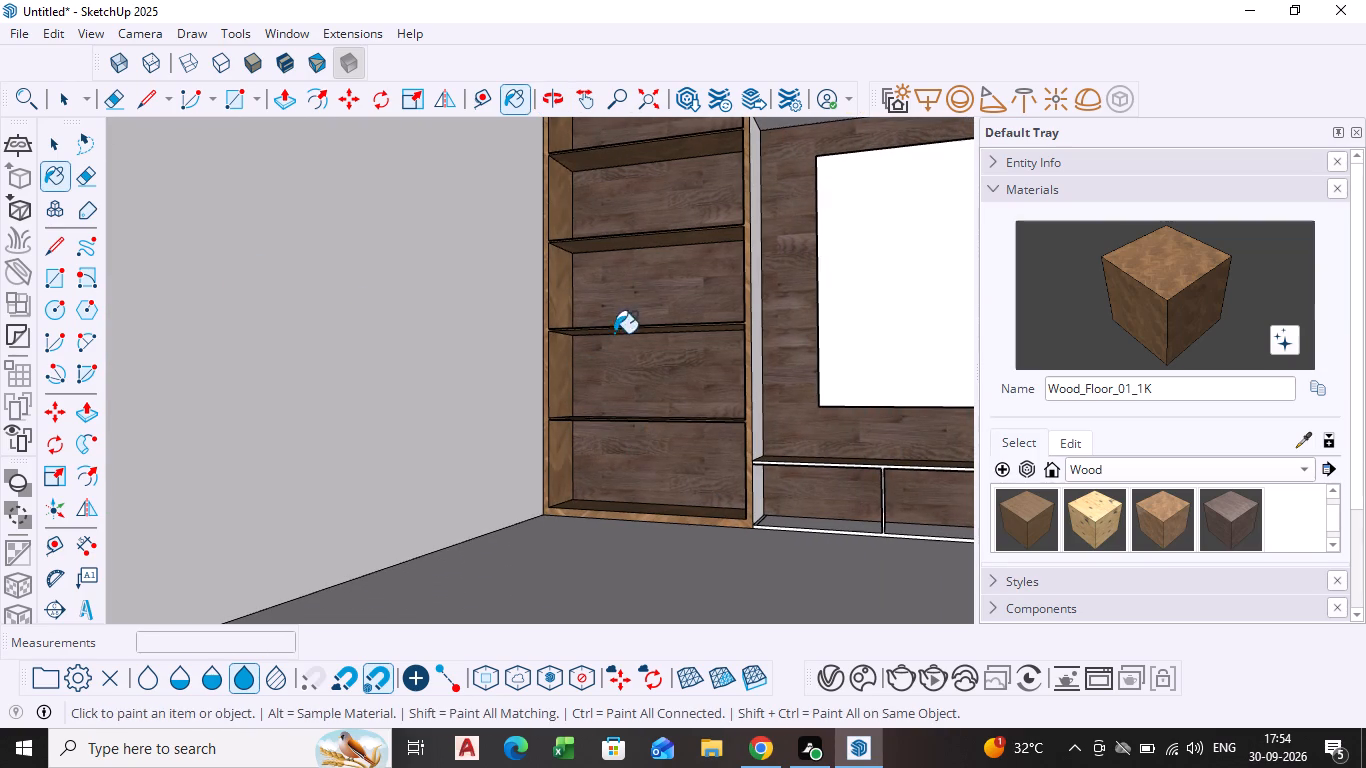
{"action": "scroll", "coordinate": [658, 370], "scroll_direction": "up", "scroll_amount": 1}
{"action": "middle_click_drag", "start_coordinate": [659, 371], "coordinate": [782, 407]}
{"action": "scroll", "coordinate": [760, 339], "scroll_direction": "up", "scroll_amount": 5}
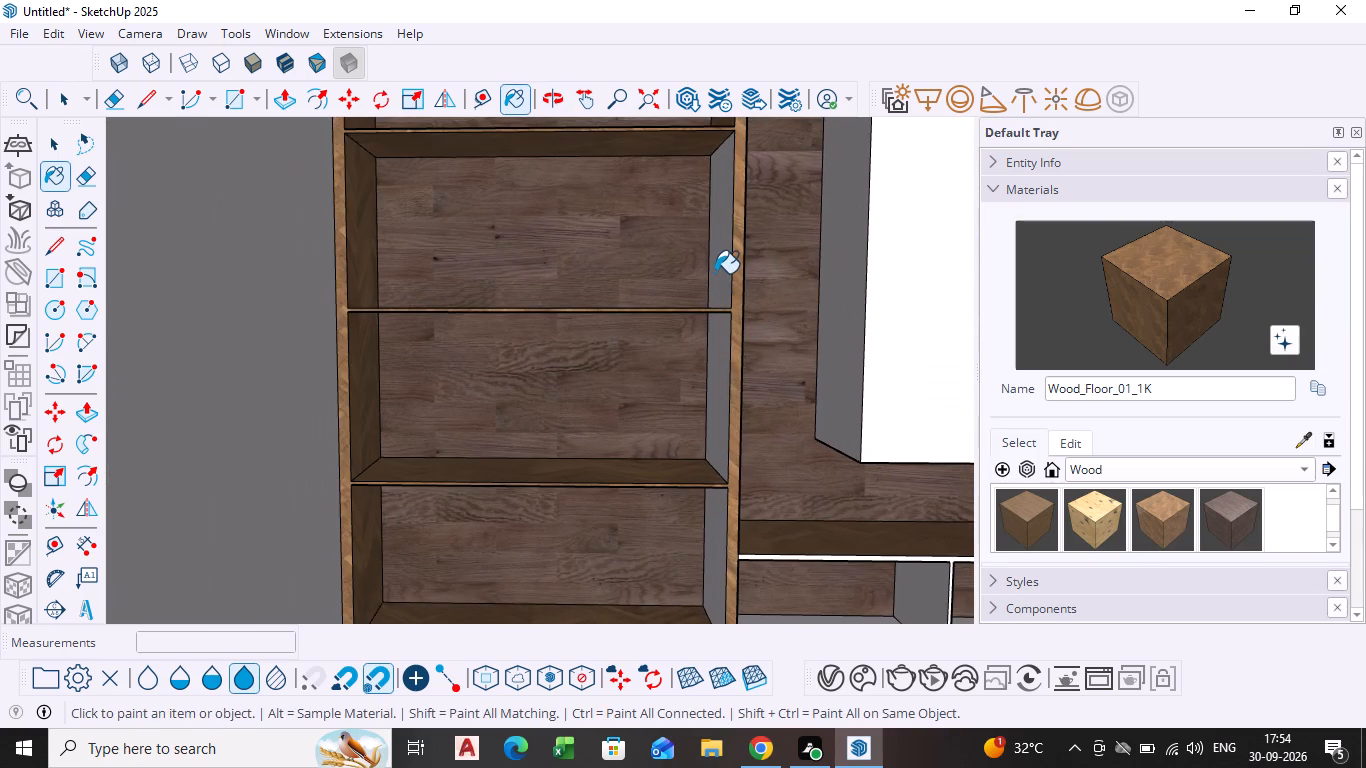
{"action": "left_click", "coordinate": [715, 273]}
{"action": "left_click", "coordinate": [725, 391]}
{"action": "left_click", "coordinate": [722, 550]}
Paint the left bookcase's outer side facing the TV, below the long upper shelf, with Wood_Floor_01_1K.
{"action": "middle_click_drag", "start_coordinate": [780, 431], "coordinate": [768, 439]}
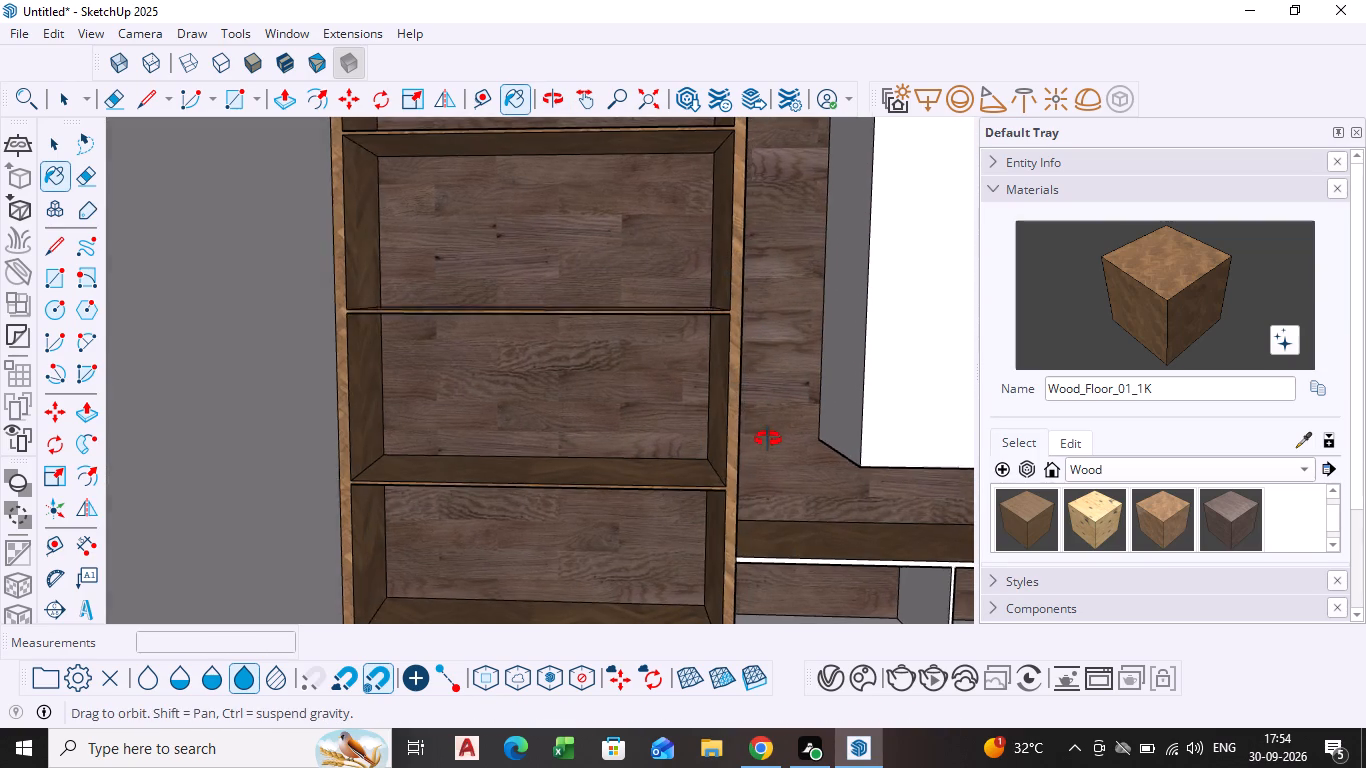
{"action": "middle_click_drag", "start_coordinate": [768, 439], "coordinate": [643, 453]}
{"action": "left_click", "coordinate": [729, 416]}
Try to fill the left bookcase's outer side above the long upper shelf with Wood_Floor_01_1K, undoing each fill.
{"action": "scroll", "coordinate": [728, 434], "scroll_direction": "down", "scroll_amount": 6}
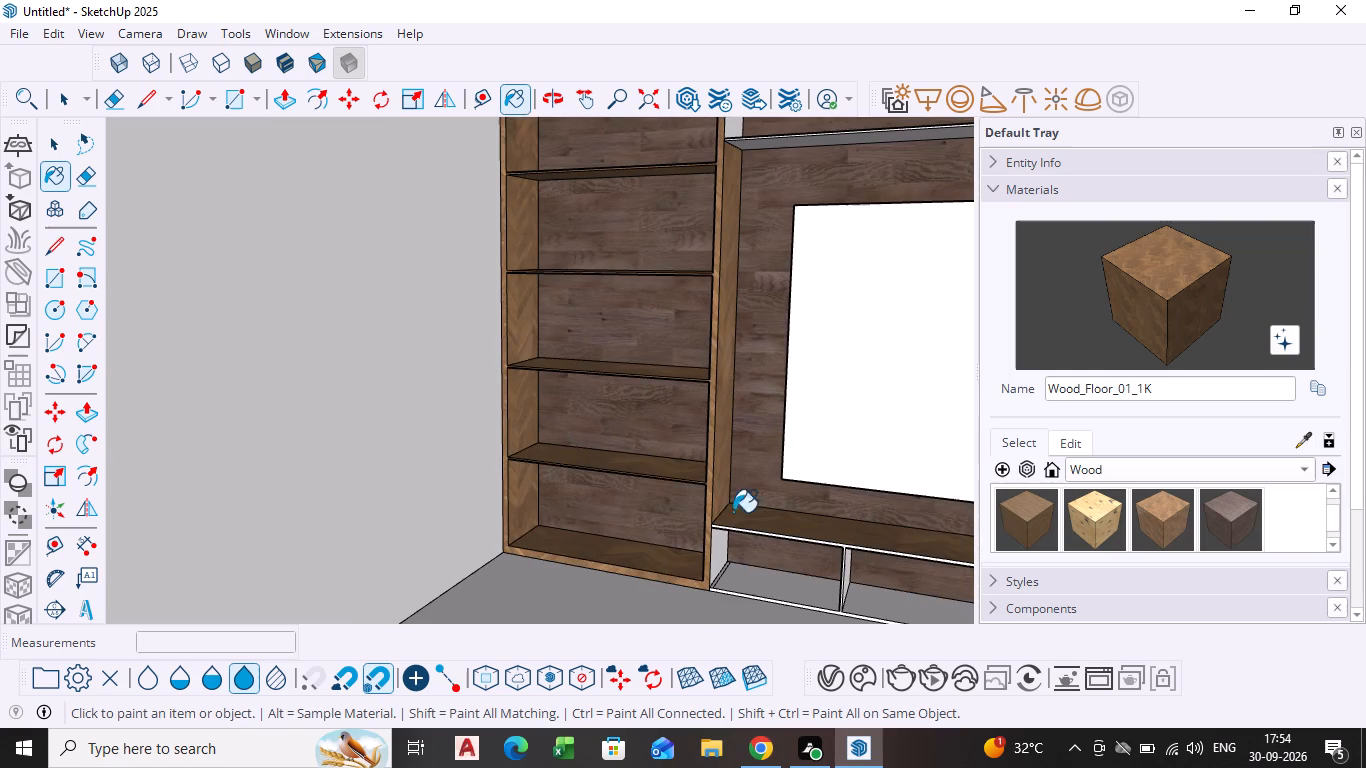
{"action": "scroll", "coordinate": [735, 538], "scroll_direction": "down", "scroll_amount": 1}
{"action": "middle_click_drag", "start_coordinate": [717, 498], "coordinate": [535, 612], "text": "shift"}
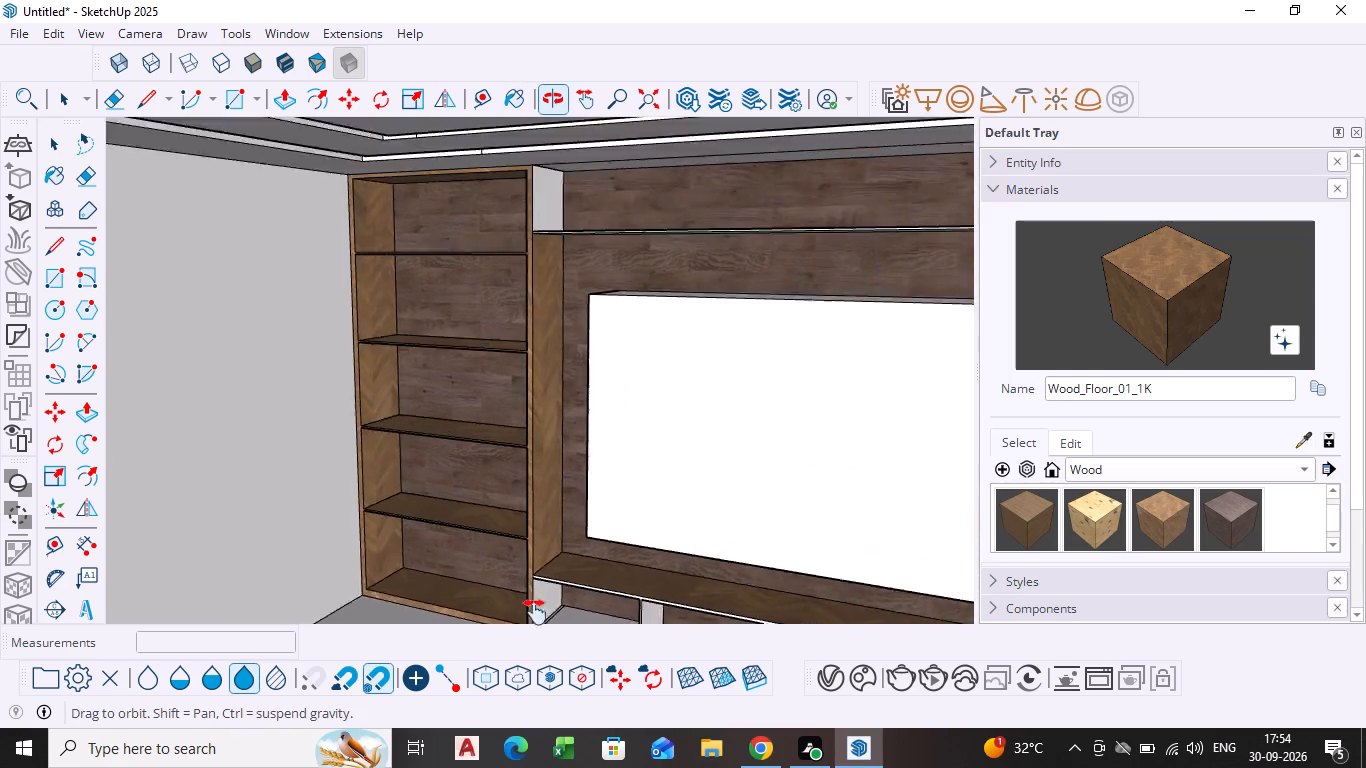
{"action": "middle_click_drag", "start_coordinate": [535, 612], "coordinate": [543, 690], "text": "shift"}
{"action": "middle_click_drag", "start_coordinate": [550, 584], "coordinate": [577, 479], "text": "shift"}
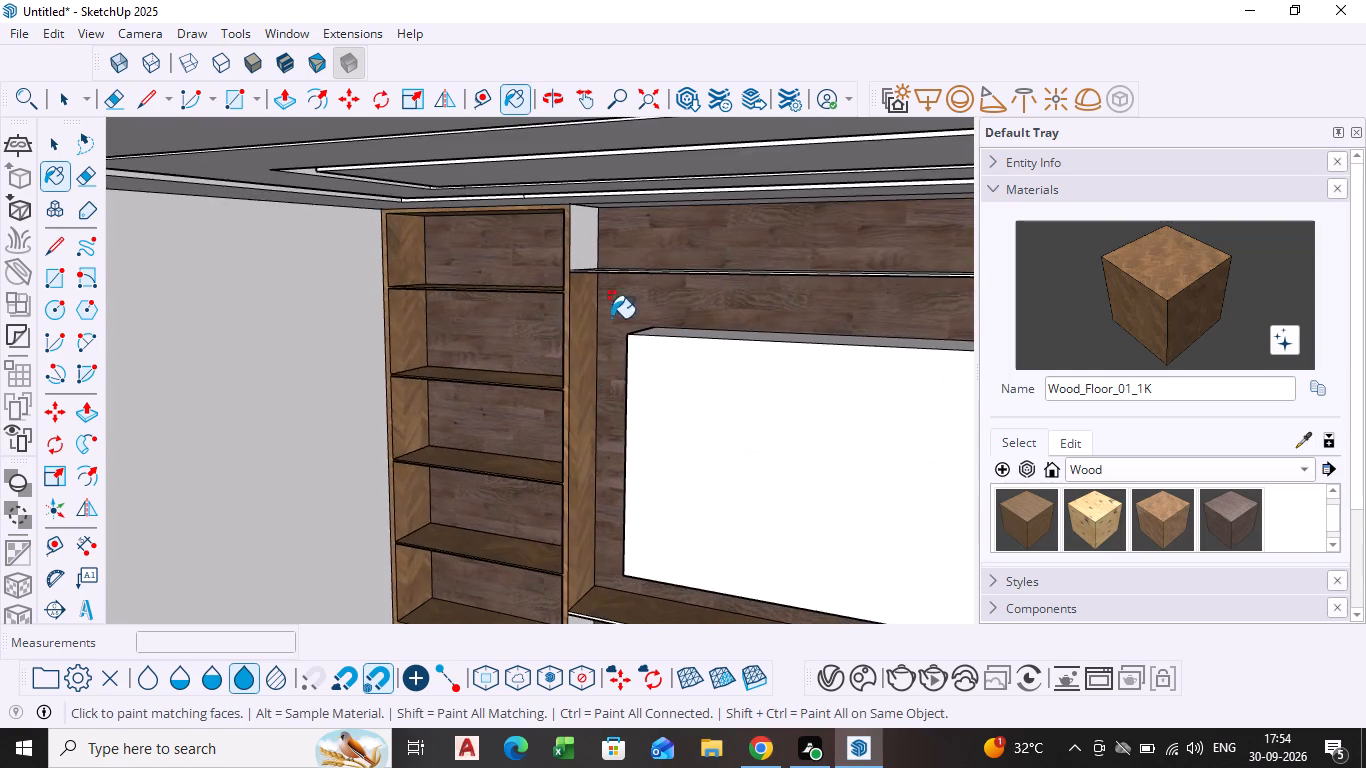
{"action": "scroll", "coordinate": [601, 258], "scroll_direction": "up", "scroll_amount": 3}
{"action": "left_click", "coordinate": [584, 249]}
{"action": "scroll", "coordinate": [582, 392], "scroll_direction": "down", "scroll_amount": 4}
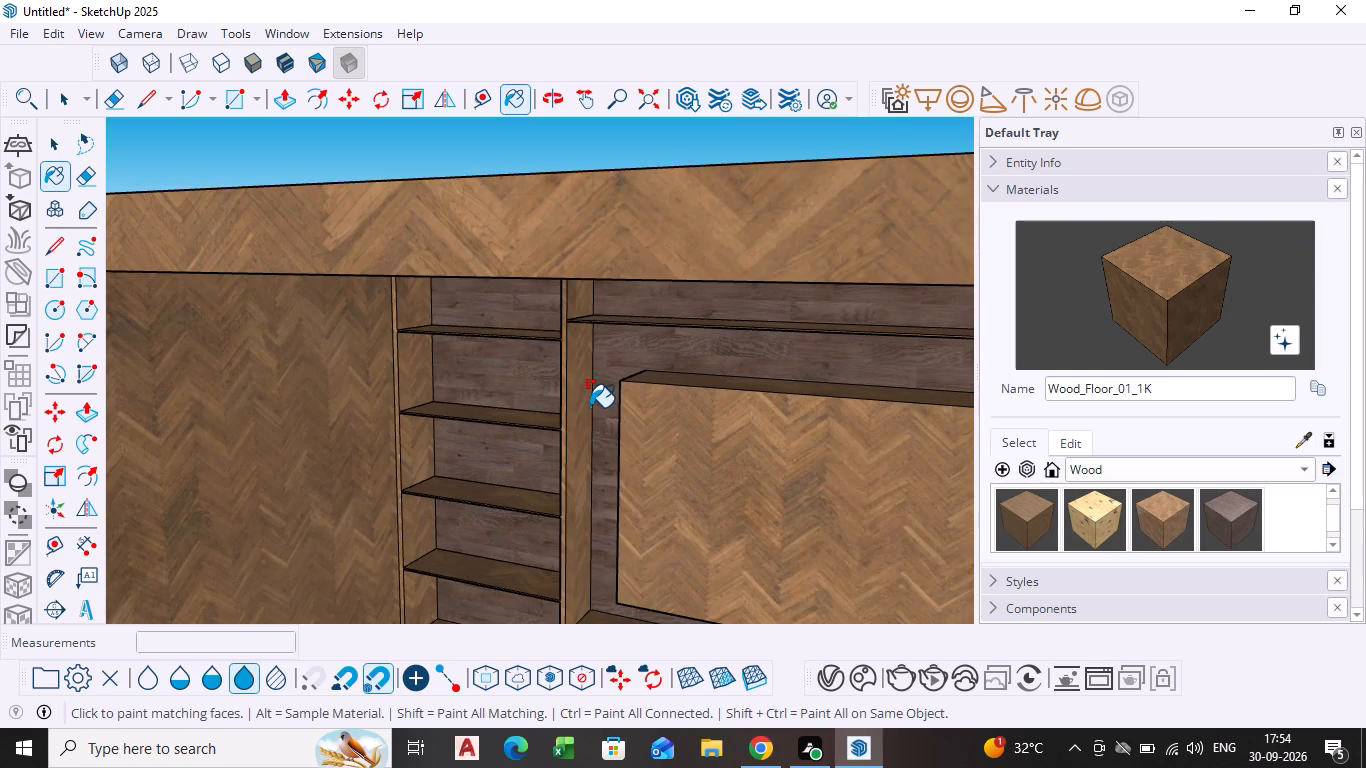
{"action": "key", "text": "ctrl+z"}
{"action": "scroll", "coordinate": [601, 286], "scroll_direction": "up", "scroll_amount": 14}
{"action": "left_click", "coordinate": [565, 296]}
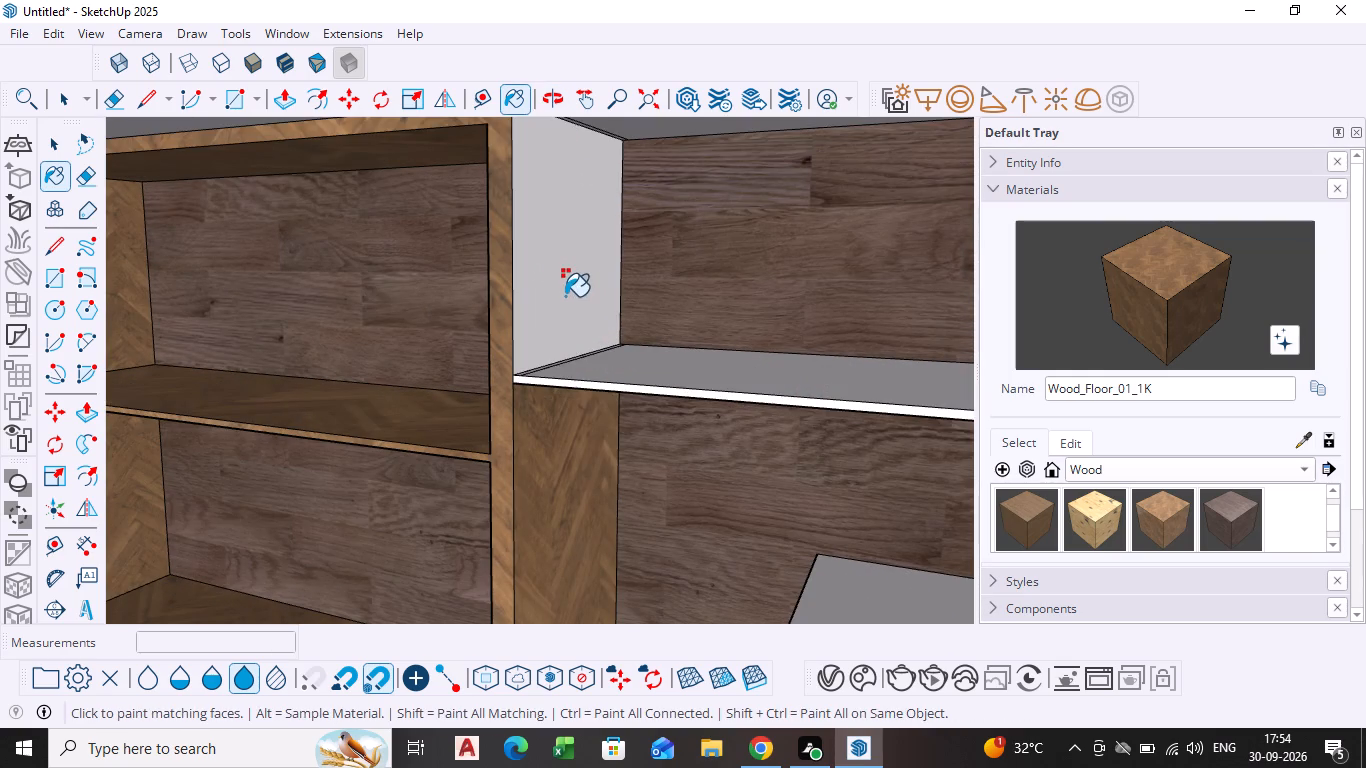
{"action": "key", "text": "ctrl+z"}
Select the left bookcase's outer side face above the long upper shelf and paint it with Wood_Floor_01_1K.
{"action": "key", "text": "space"}
{"action": "left_click", "coordinate": [559, 301]}
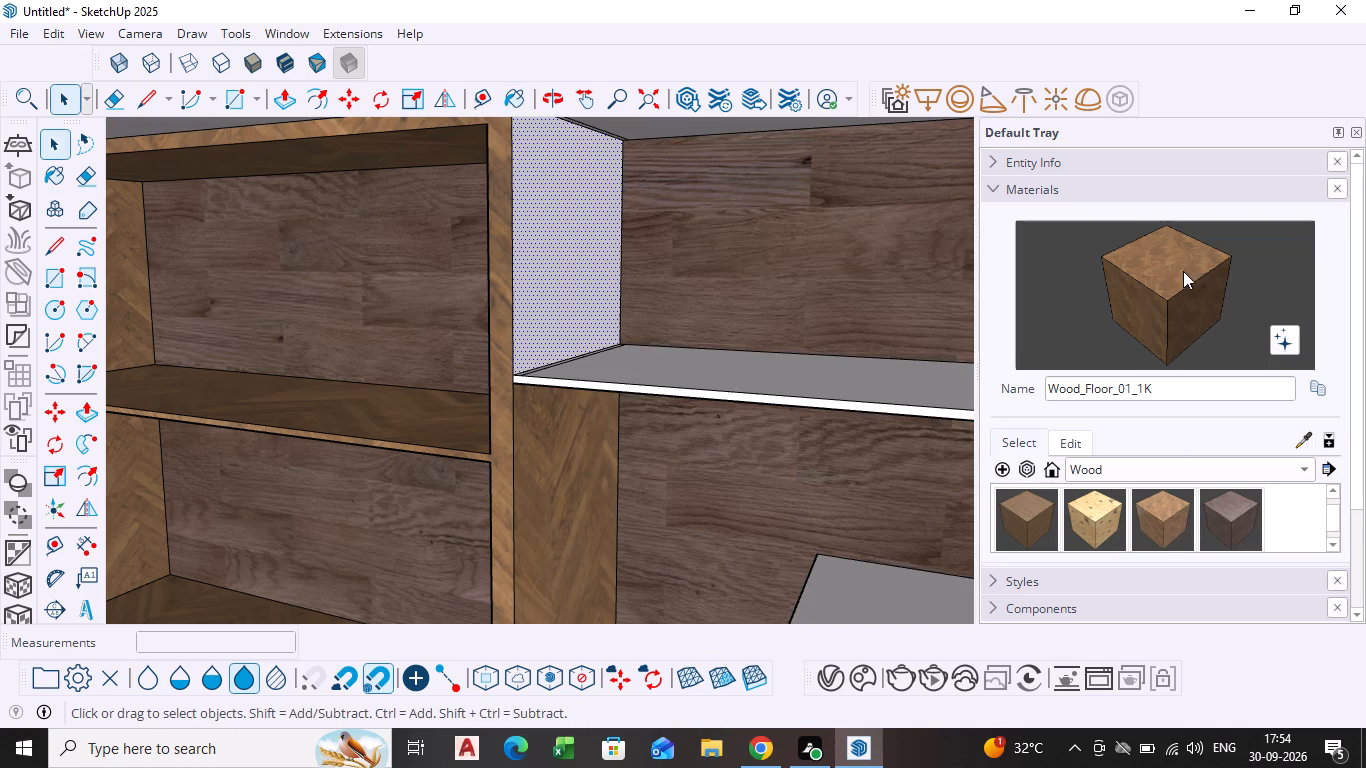
{"action": "left_click", "coordinate": [1199, 271]}
{"action": "left_click", "coordinate": [554, 261]}
{"action": "scroll", "coordinate": [554, 264], "scroll_direction": "down", "scroll_amount": 5}
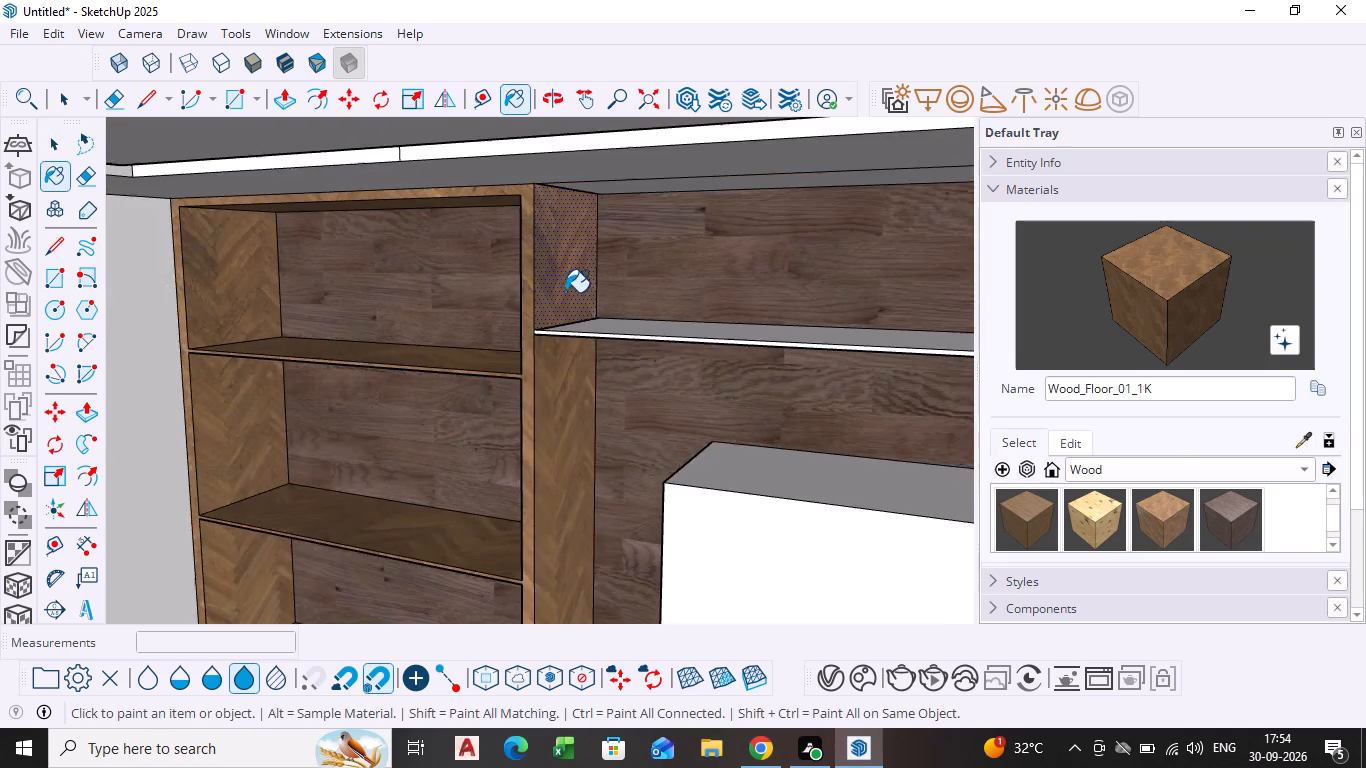
Paint the top face of the long upper shelf above the TV with Wood_Floor_01_1K.
{"action": "scroll", "coordinate": [565, 292], "scroll_direction": "down", "scroll_amount": 5}
{"action": "middle_click_drag", "start_coordinate": [751, 369], "coordinate": [783, 363]}
{"action": "scroll", "coordinate": [806, 283], "scroll_direction": "up", "scroll_amount": 5}
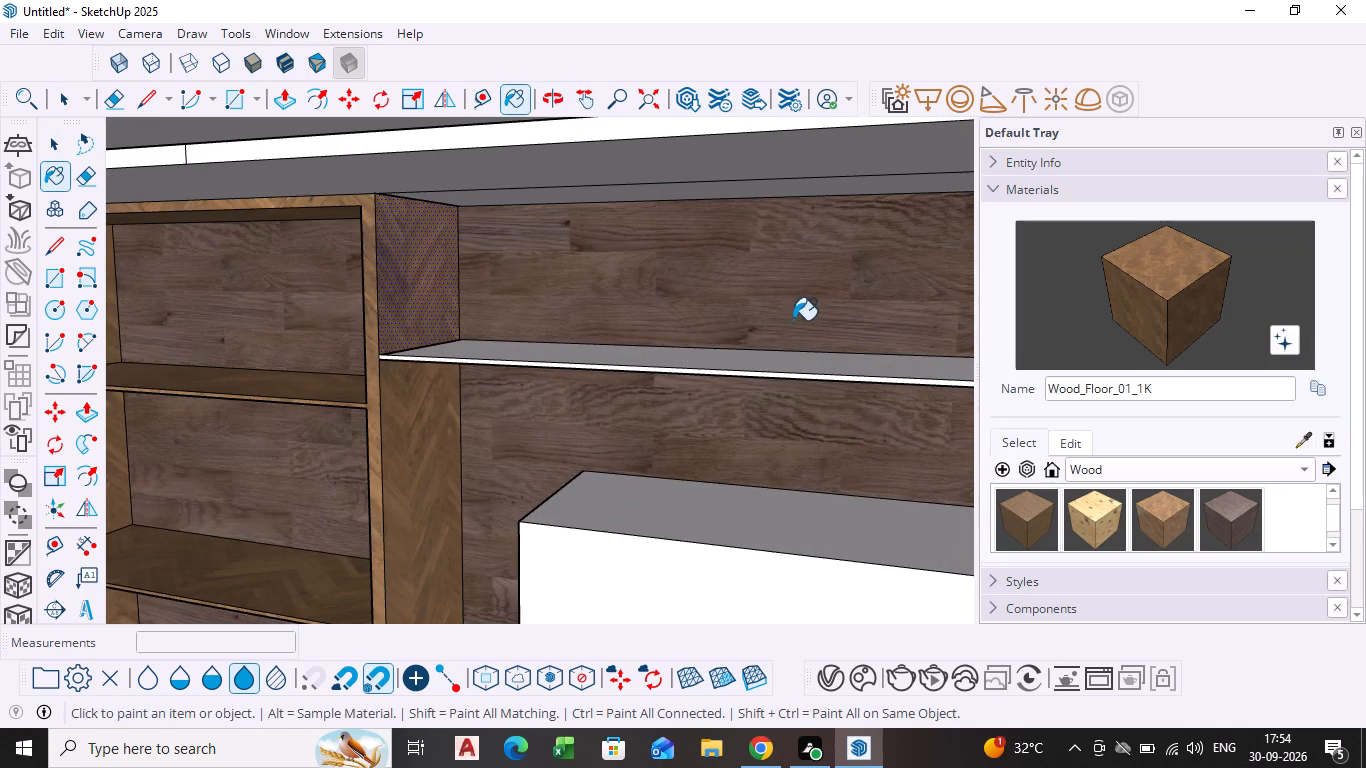
{"action": "left_click", "coordinate": [775, 368]}
Paint the front edge of the long upper shelf above the TV with Wood_Planks_01_1K.
{"action": "middle_click_drag", "start_coordinate": [742, 404], "coordinate": [770, 350]}
{"action": "scroll", "coordinate": [775, 304], "scroll_direction": "down", "scroll_amount": 1}
{"action": "scroll", "coordinate": [775, 308], "scroll_direction": "up", "scroll_amount": 5}
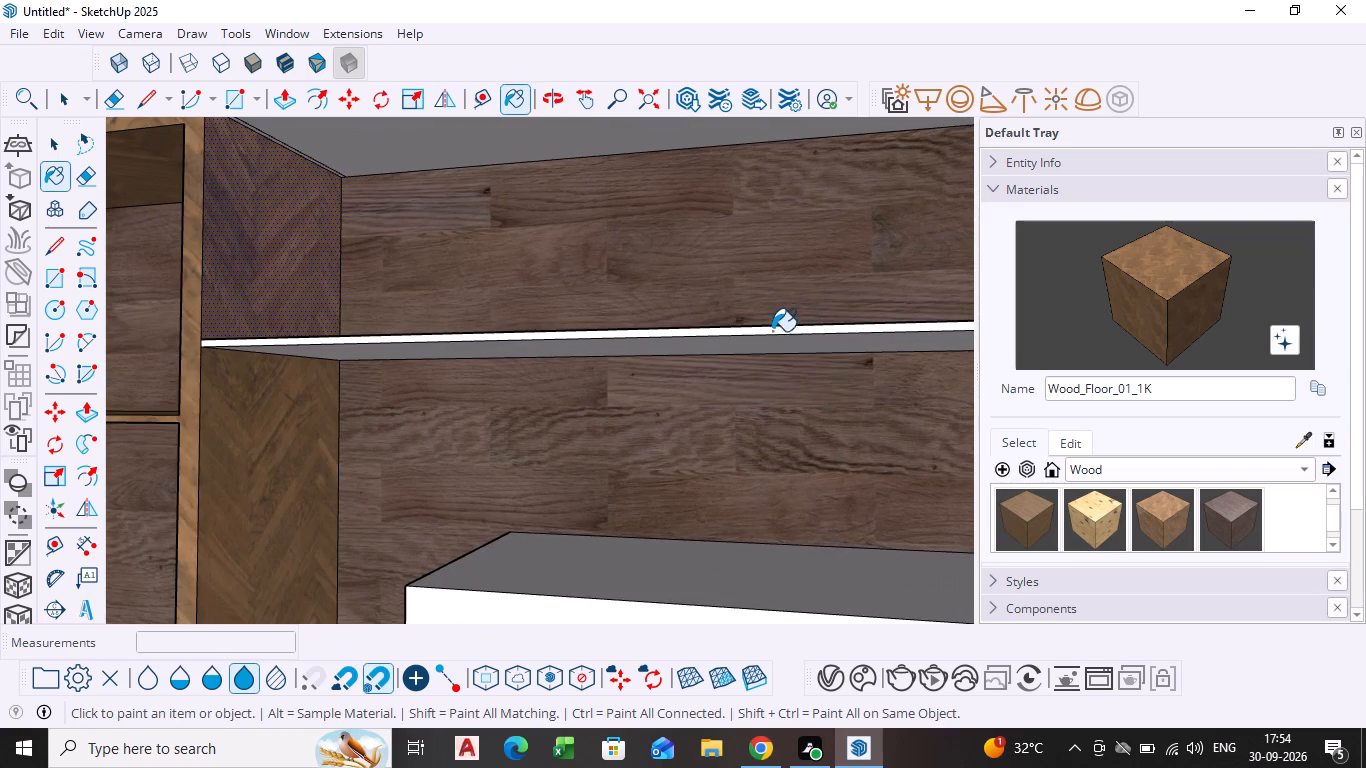
{"action": "scroll", "coordinate": [1181, 486], "scroll_direction": "down", "scroll_amount": 3}
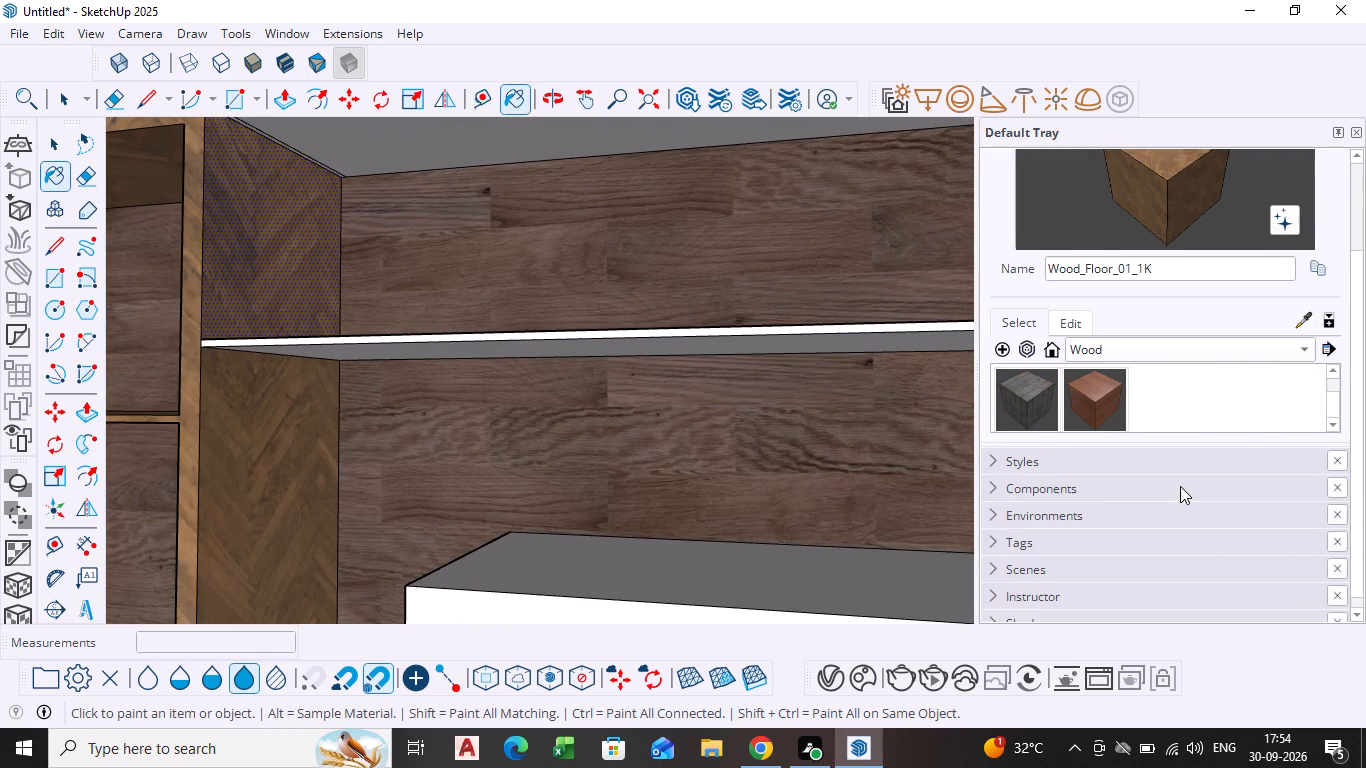
{"action": "left_click", "coordinate": [1021, 394]}
{"action": "scroll", "coordinate": [763, 351], "scroll_direction": "up", "scroll_amount": 4}
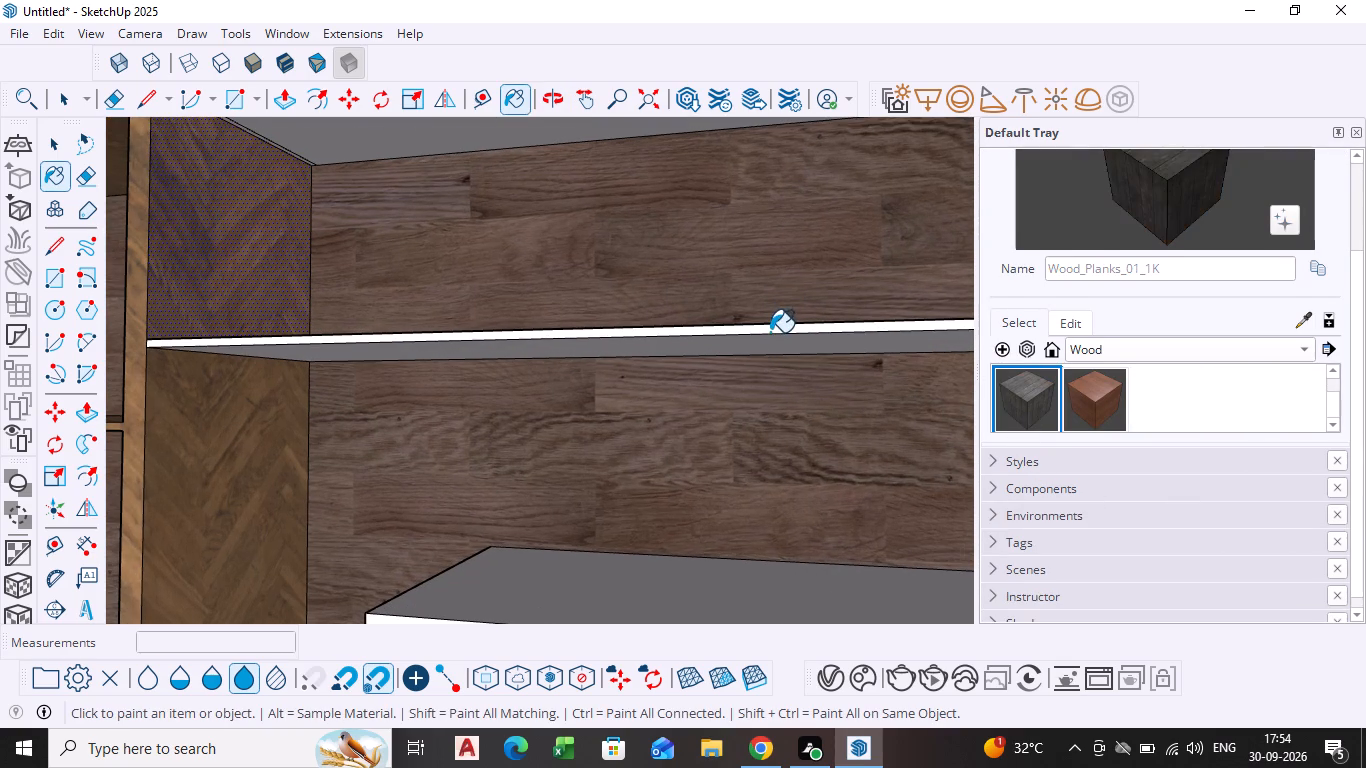
{"action": "left_click", "coordinate": [770, 332]}
Paint the left bookcase's front frame and shelf edges with Wood_Planks_01_1K, undoing the stray fill on the back panel.
{"action": "scroll", "coordinate": [739, 396], "scroll_direction": "down", "scroll_amount": 10}
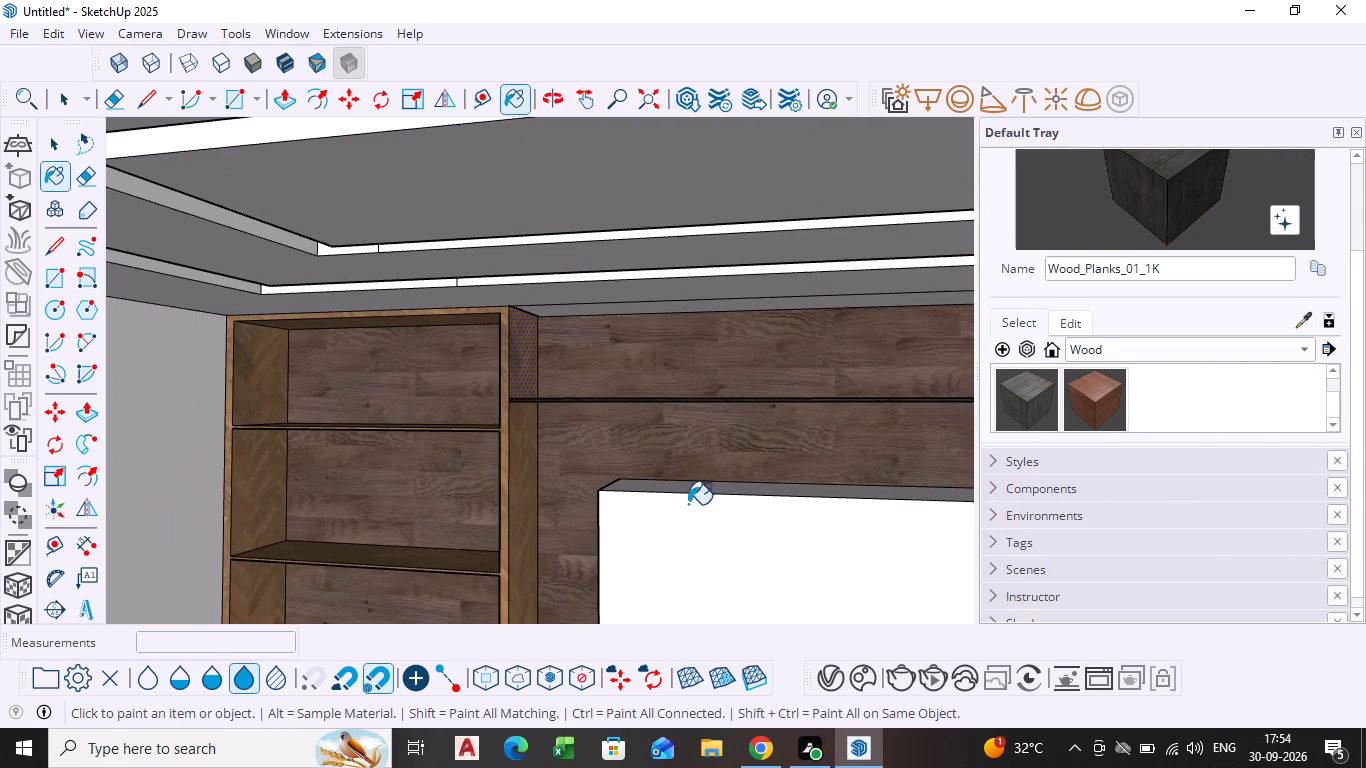
{"action": "middle_click_drag", "start_coordinate": [688, 504], "coordinate": [771, 513]}
{"action": "scroll", "coordinate": [421, 456], "scroll_direction": "up", "scroll_amount": 8}
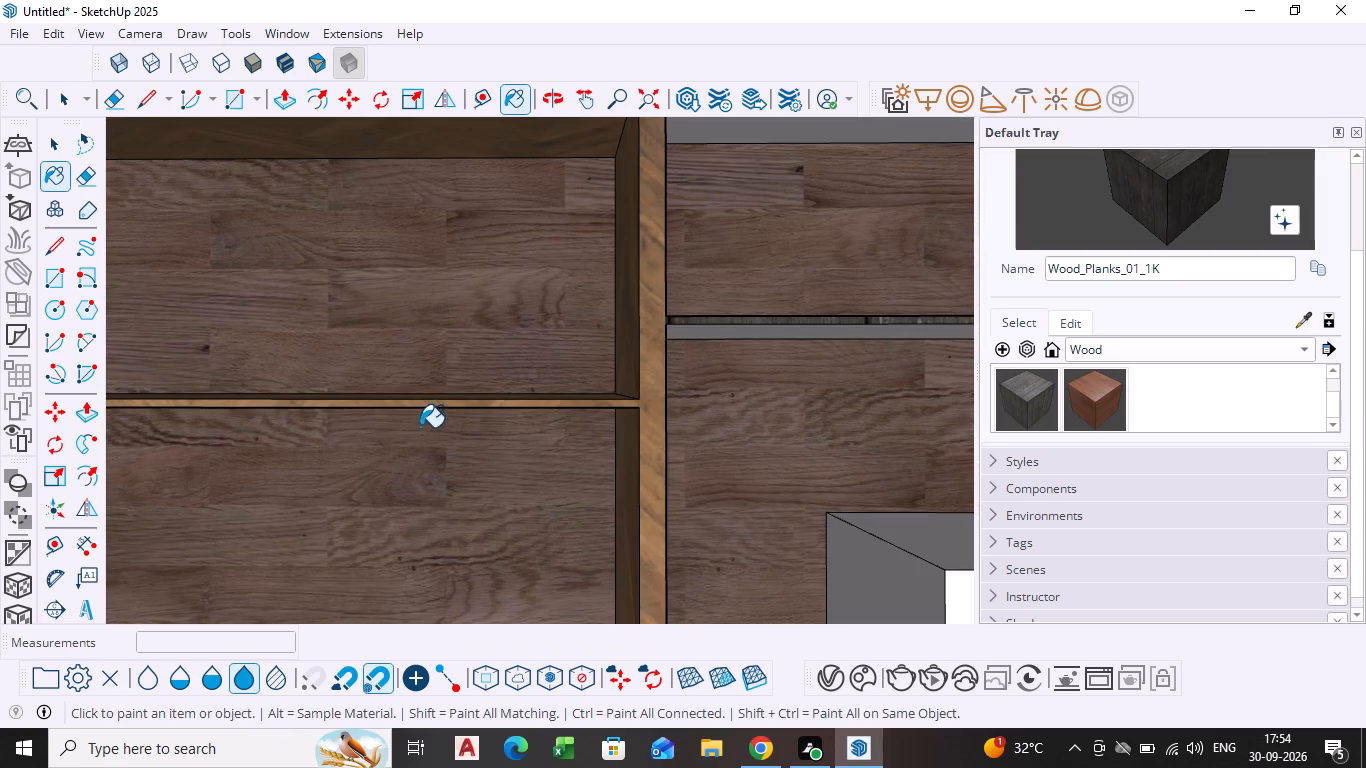
{"action": "left_click", "coordinate": [431, 410]}
{"action": "key", "text": "ctrl+z"}
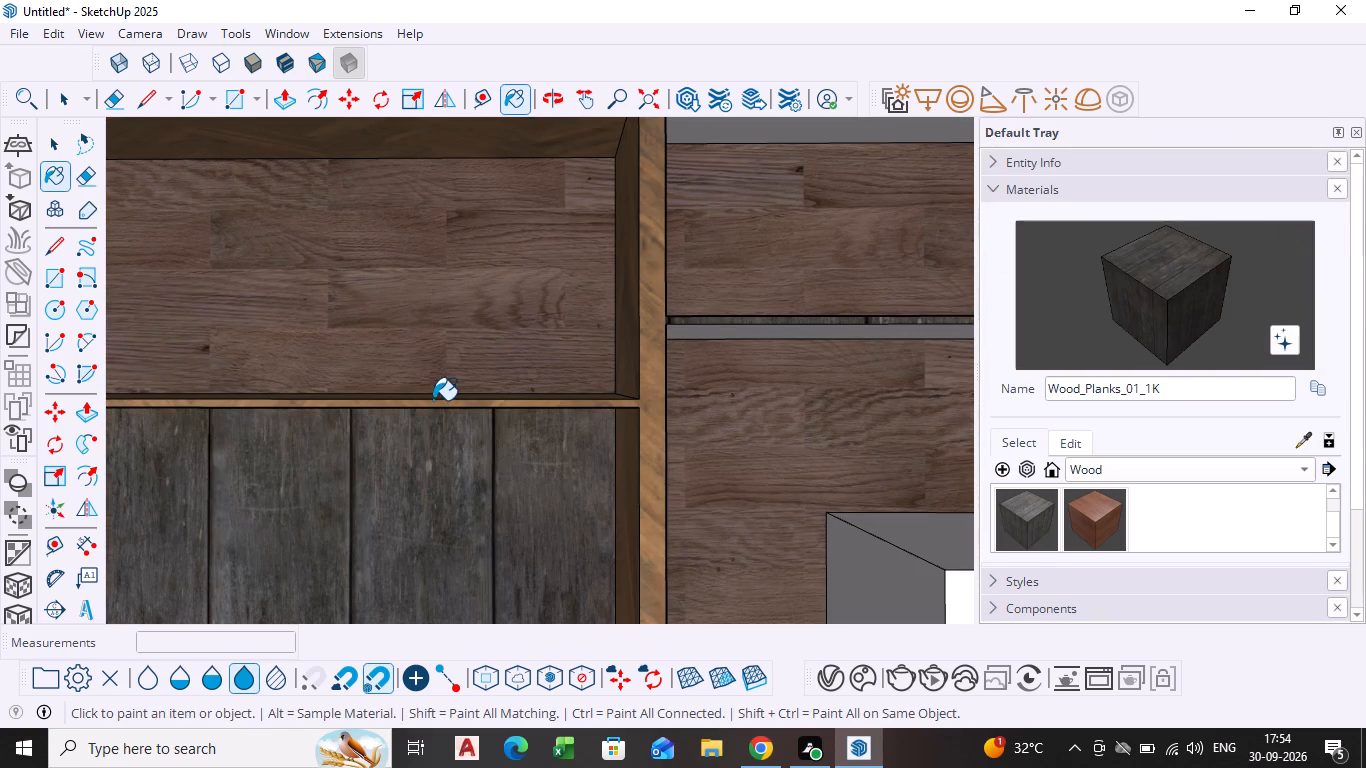
{"action": "scroll", "coordinate": [433, 402], "scroll_direction": "up", "scroll_amount": 8}
{"action": "left_click", "coordinate": [430, 416]}
{"action": "scroll", "coordinate": [428, 421], "scroll_direction": "down", "scroll_amount": 6}
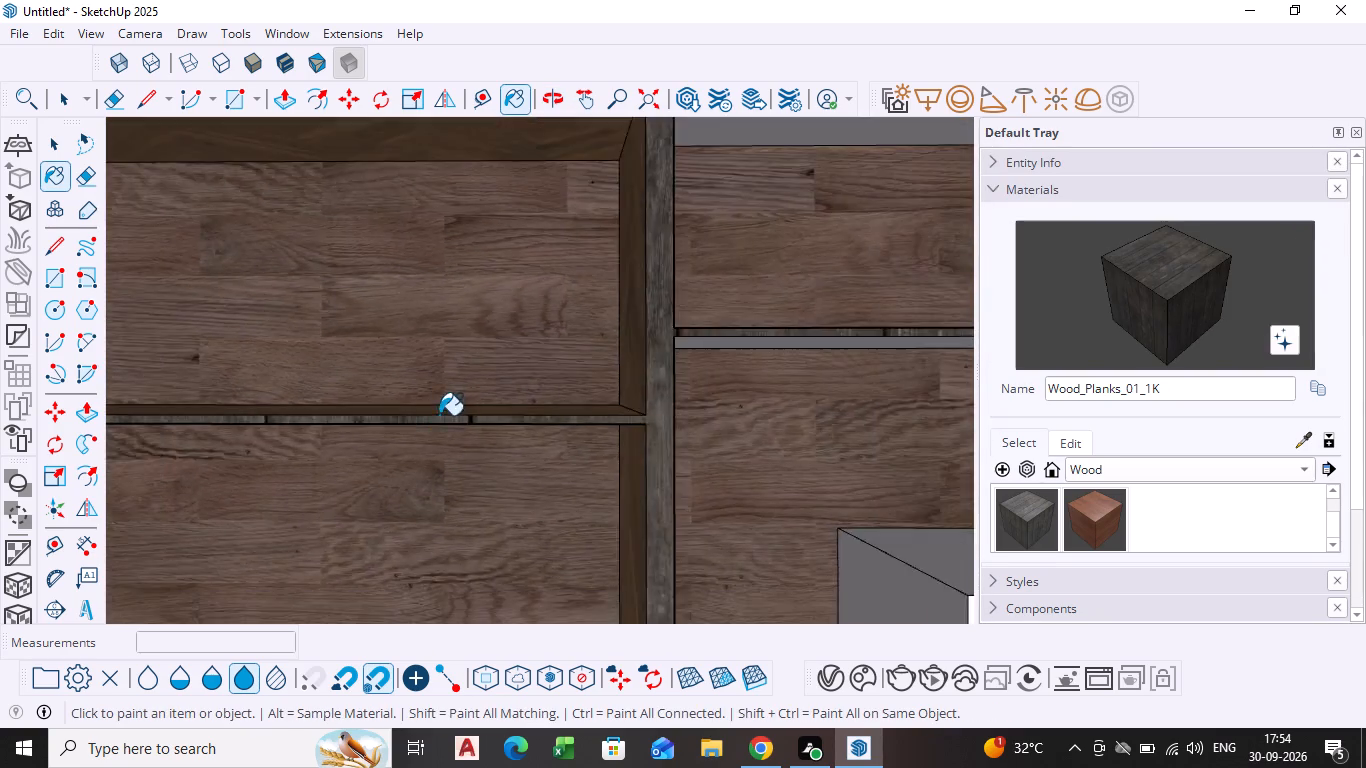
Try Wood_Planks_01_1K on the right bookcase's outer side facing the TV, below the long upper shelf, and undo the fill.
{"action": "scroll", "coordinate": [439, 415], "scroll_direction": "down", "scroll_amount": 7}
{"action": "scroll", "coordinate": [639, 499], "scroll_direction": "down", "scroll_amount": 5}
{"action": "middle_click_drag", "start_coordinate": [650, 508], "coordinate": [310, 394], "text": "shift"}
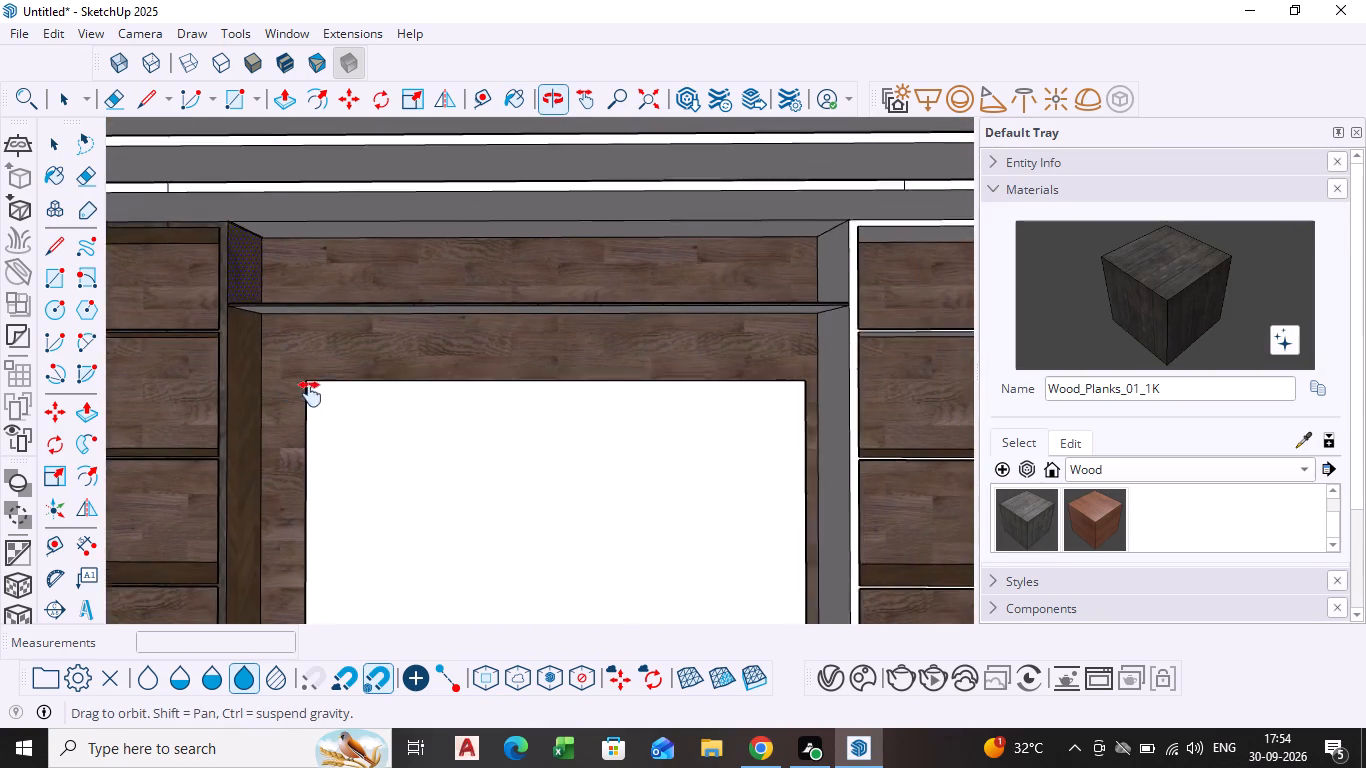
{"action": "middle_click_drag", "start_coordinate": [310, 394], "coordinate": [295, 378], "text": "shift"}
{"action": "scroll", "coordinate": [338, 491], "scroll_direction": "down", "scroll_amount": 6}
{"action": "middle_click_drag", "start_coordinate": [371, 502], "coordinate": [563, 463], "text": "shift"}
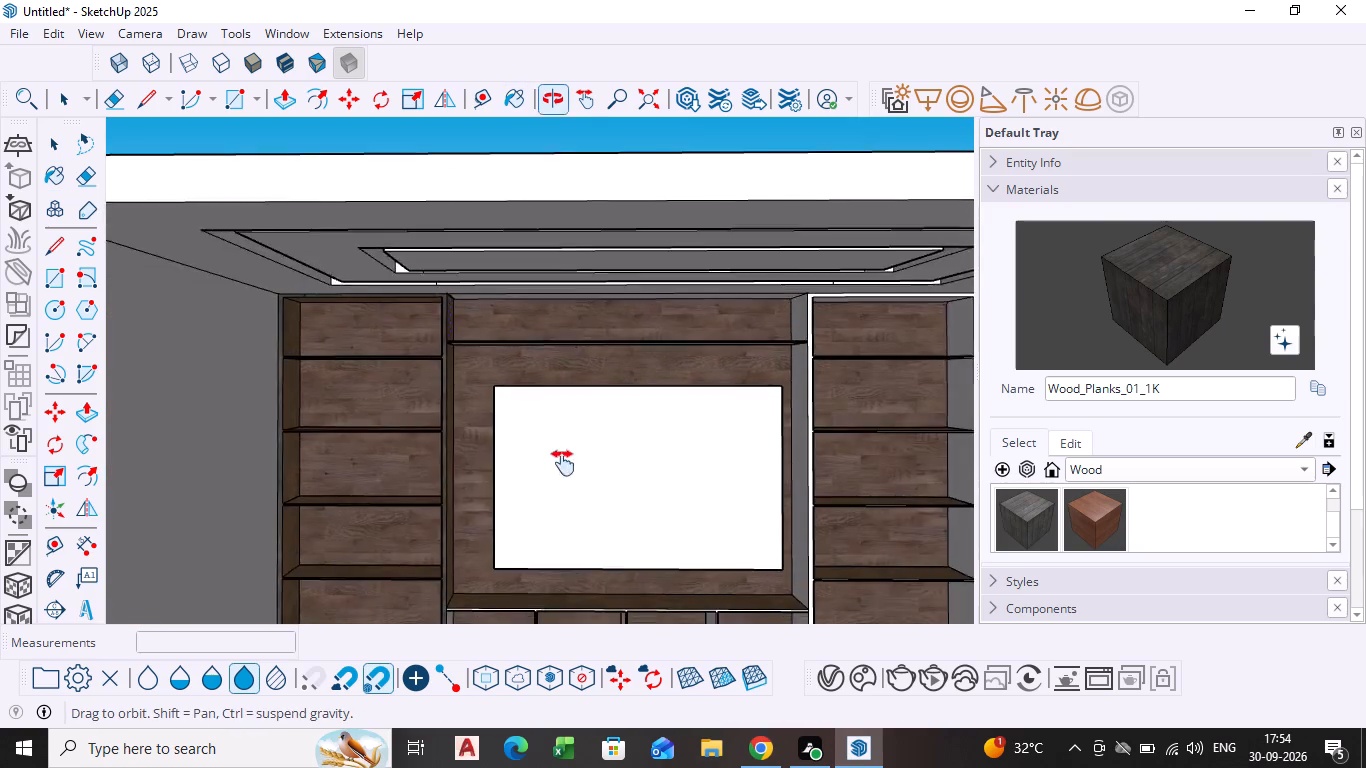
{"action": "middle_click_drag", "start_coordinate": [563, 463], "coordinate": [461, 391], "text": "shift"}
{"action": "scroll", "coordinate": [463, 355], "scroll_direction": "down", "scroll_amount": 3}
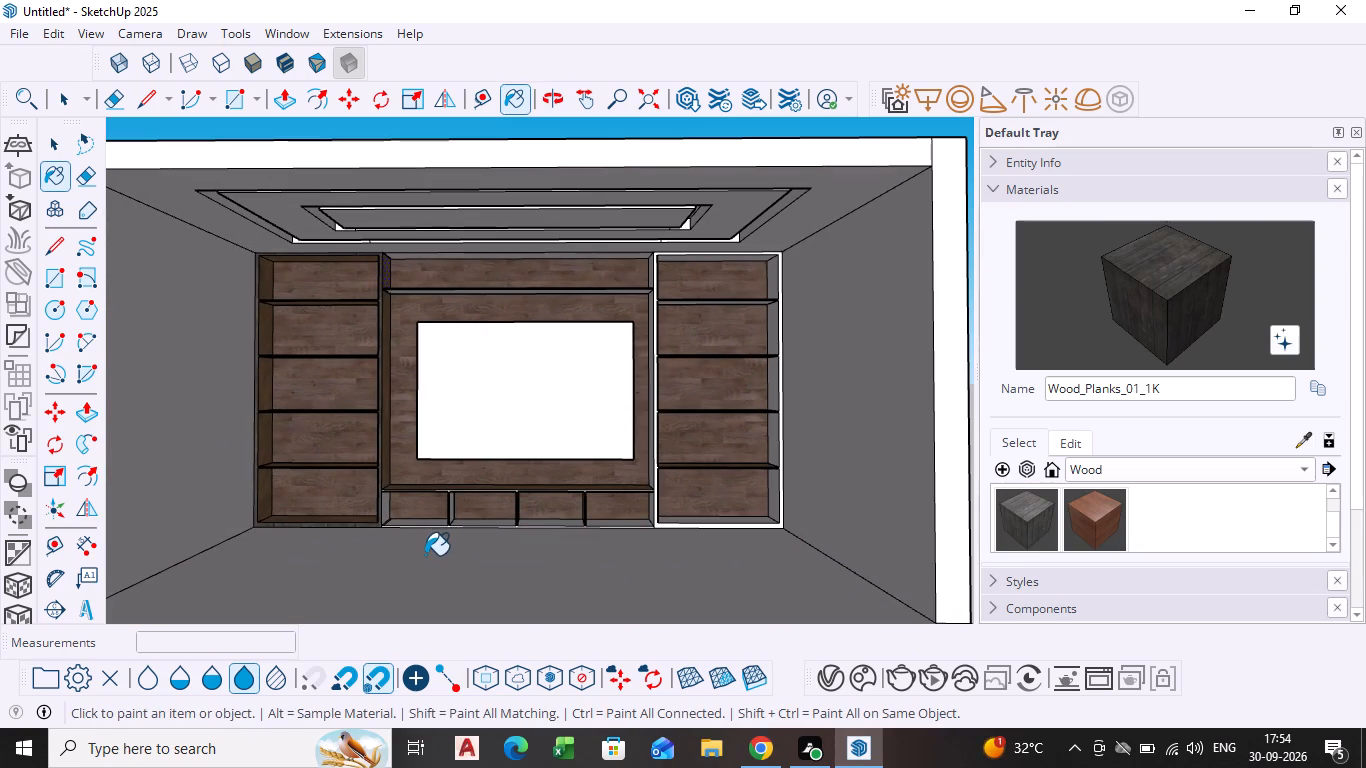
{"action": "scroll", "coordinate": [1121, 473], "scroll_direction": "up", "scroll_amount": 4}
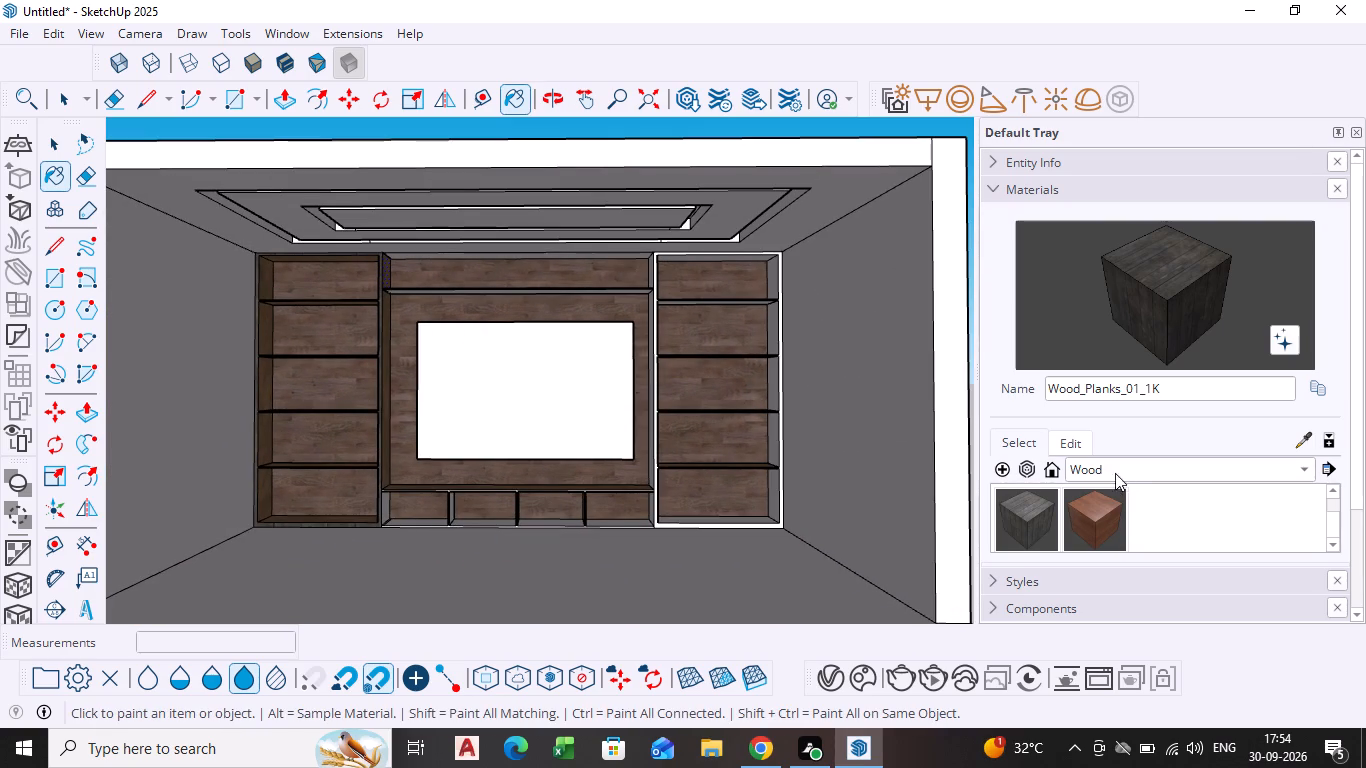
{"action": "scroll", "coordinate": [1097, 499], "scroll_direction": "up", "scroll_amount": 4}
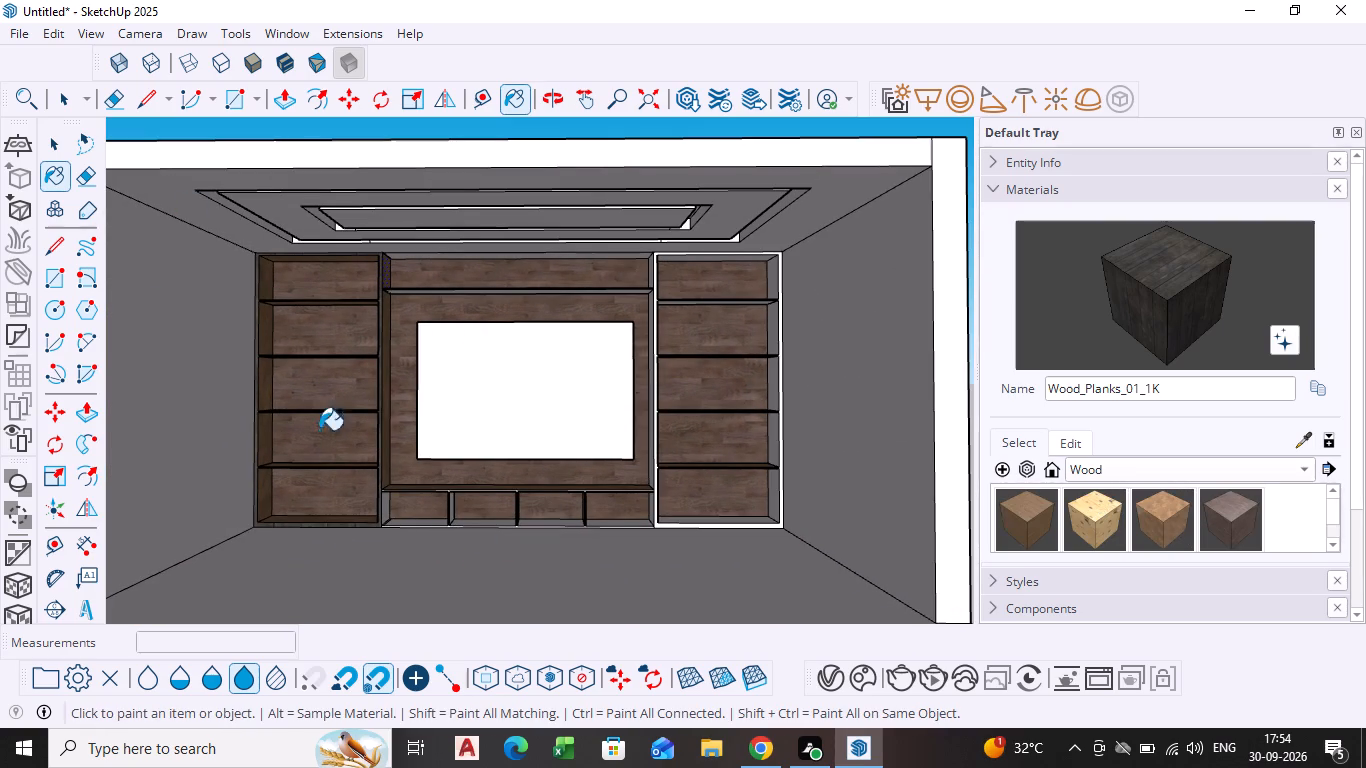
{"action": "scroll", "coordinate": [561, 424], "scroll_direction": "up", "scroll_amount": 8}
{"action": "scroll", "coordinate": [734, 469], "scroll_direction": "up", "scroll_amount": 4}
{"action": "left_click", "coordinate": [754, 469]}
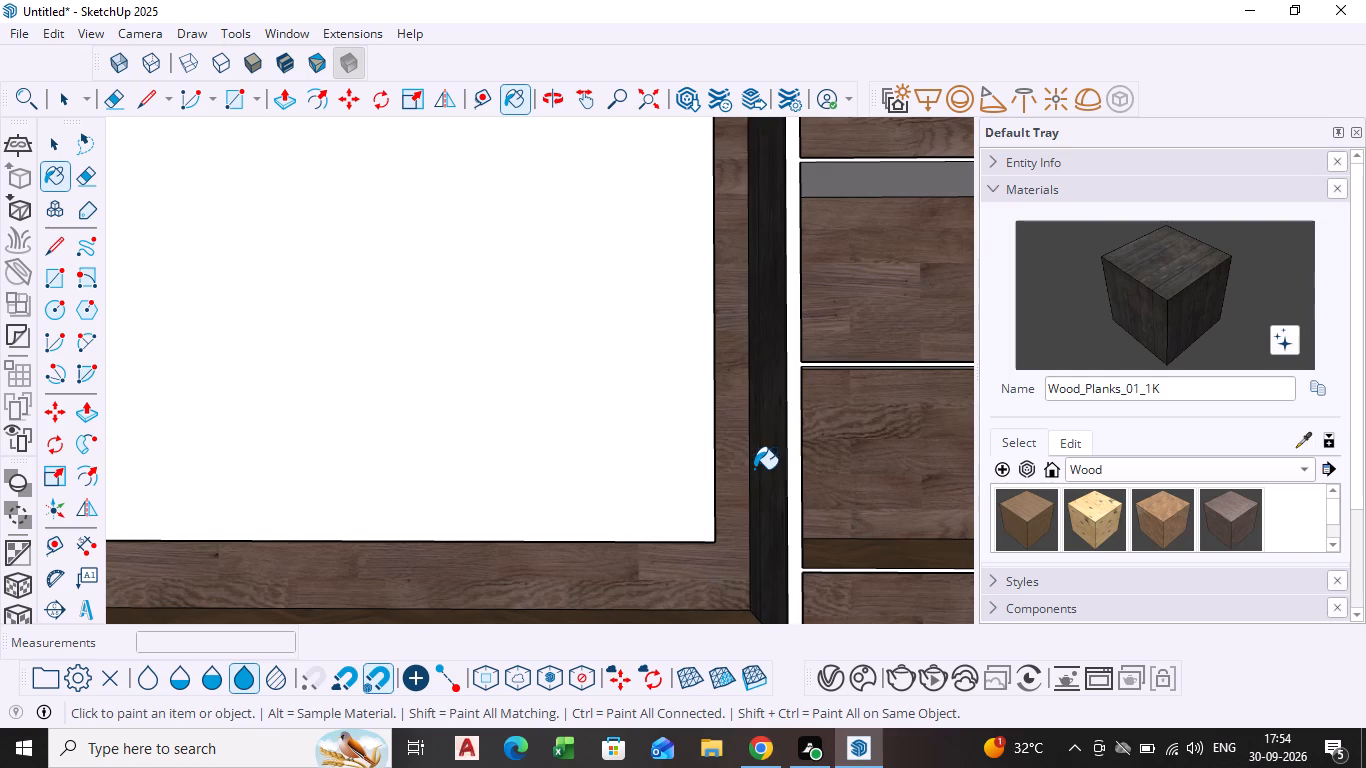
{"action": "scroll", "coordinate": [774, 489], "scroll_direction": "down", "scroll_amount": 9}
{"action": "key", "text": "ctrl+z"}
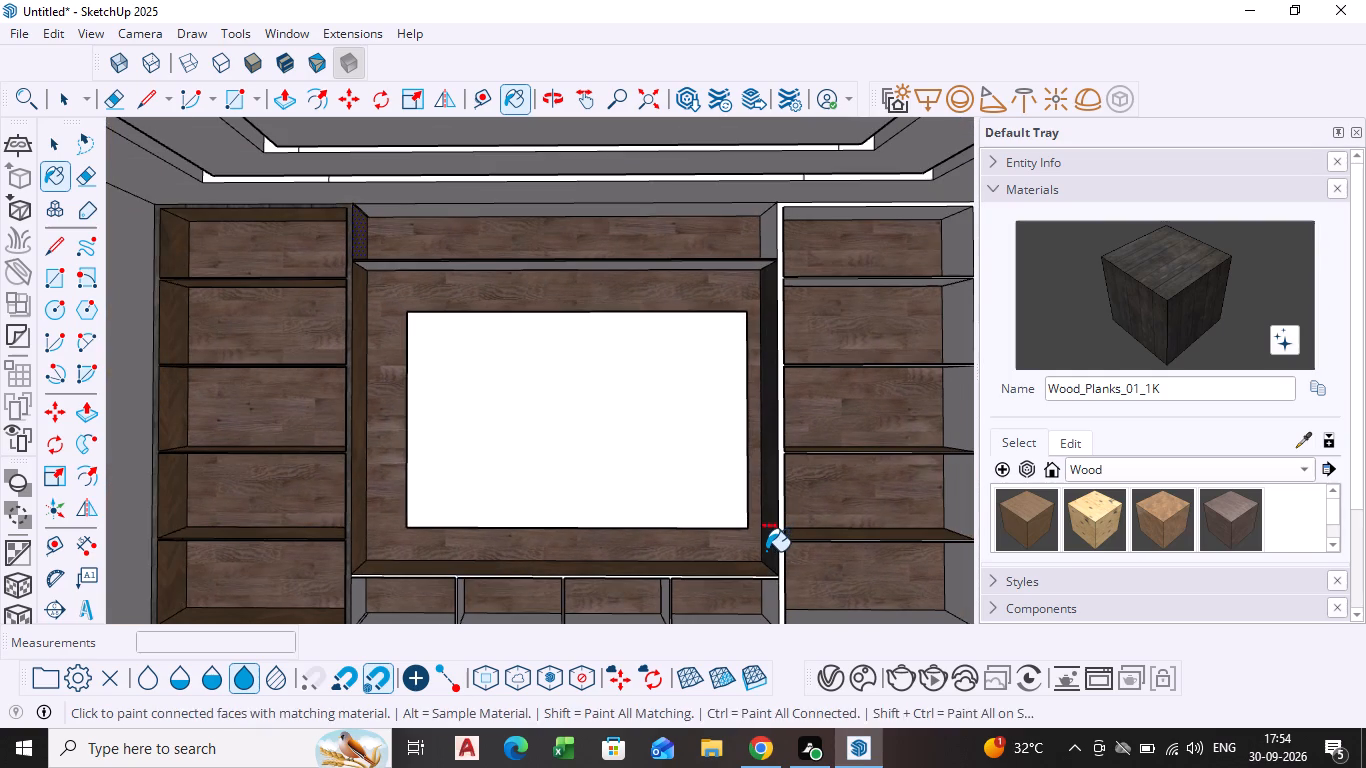
Paint the right bookcase's outer side facing the TV, below the long upper shelf, with Wood_Veneer_15_1K.
{"action": "scroll", "coordinate": [927, 518], "scroll_direction": "up", "scroll_amount": 3}
{"action": "scroll", "coordinate": [1161, 500], "scroll_direction": "down", "scroll_amount": 2}
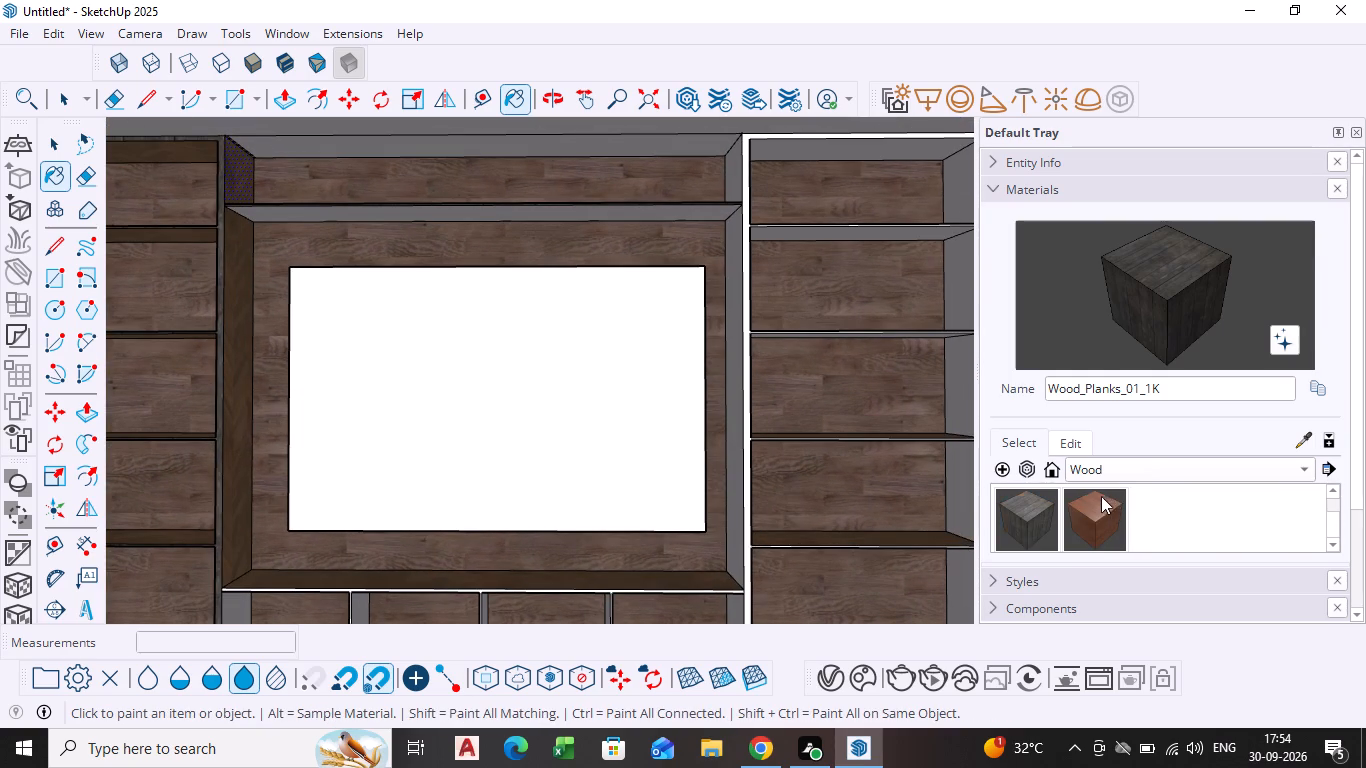
{"action": "left_click", "coordinate": [1098, 493]}
{"action": "middle_click_drag", "start_coordinate": [751, 470], "coordinate": [797, 479]}
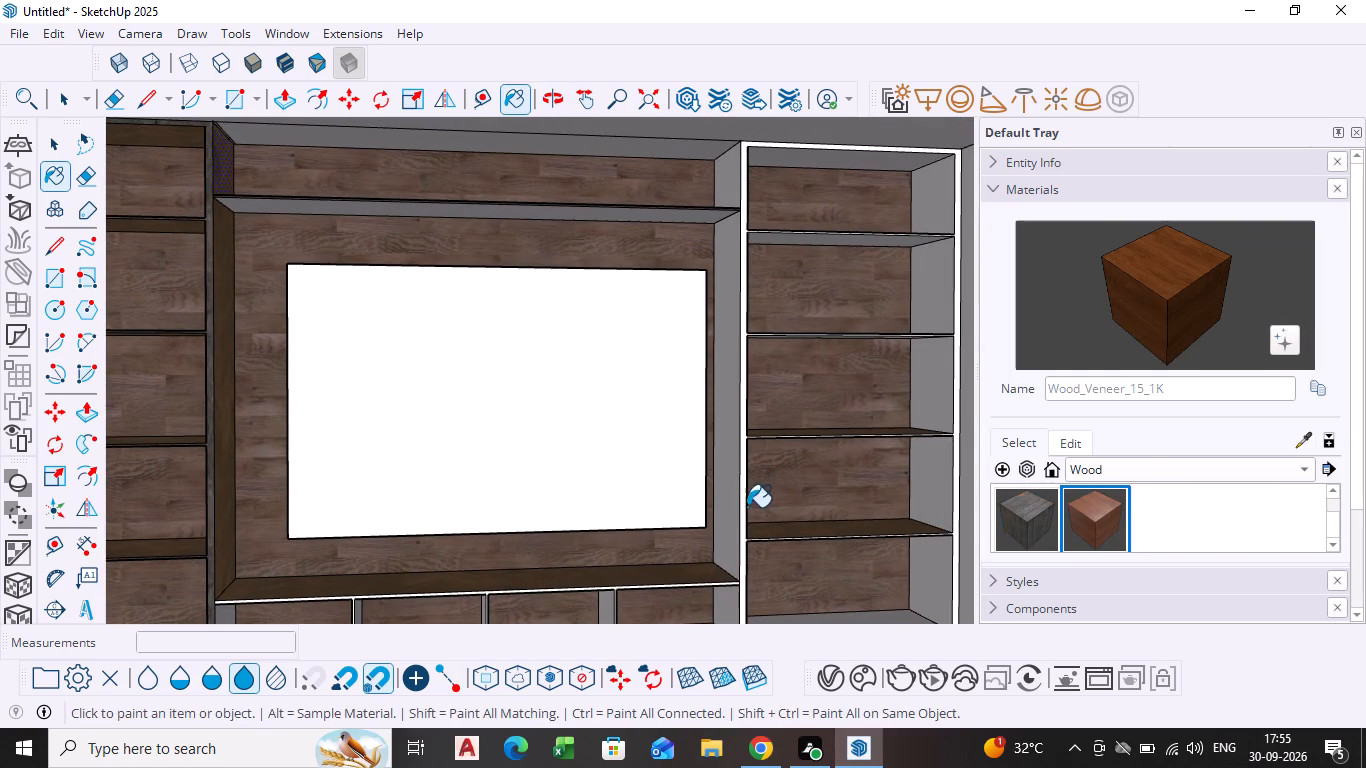
{"action": "left_click", "coordinate": [733, 520]}
{"action": "scroll", "coordinate": [733, 528], "scroll_direction": "down", "scroll_amount": 3}
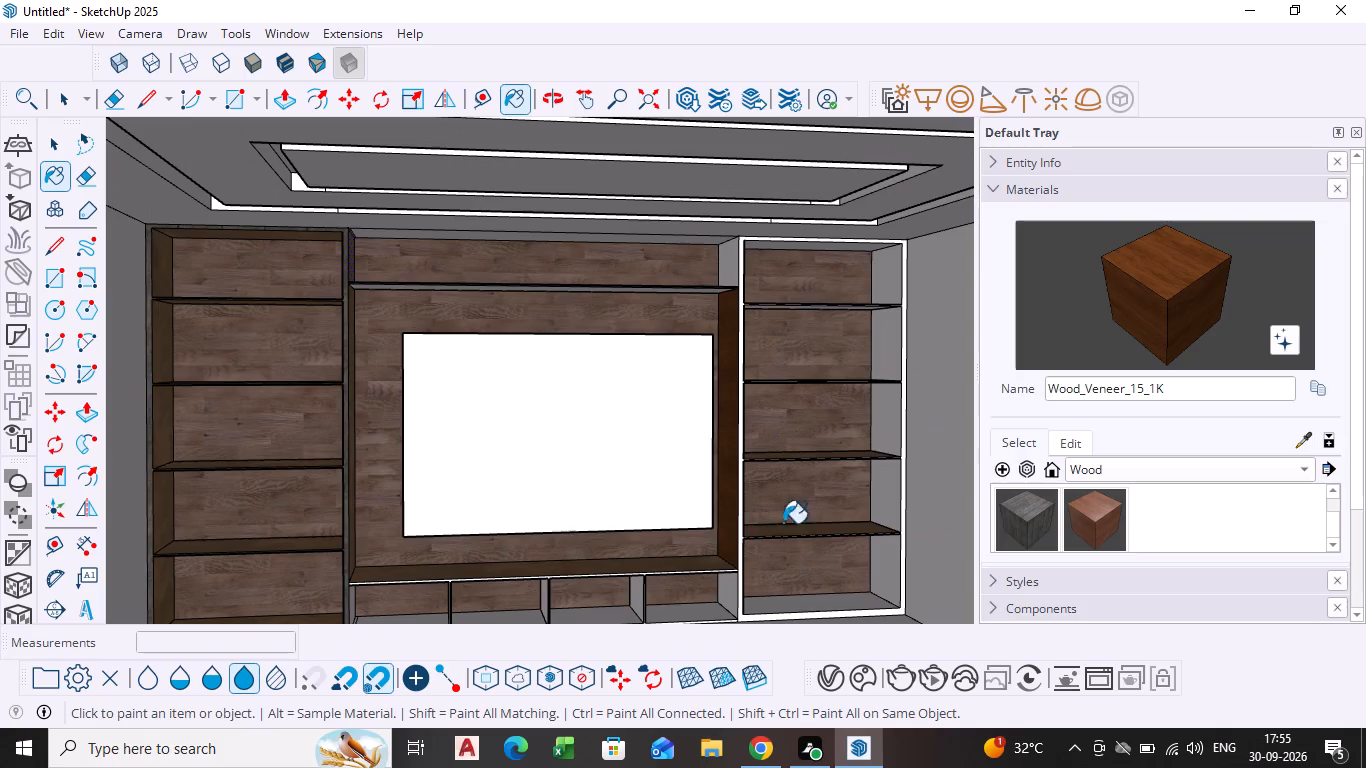
Paint the long upper shelf's underside, the right bookcase's outer side above it and the top panel's underside with Wood_Floor_01_1K.
{"action": "scroll", "coordinate": [660, 300], "scroll_direction": "up", "scroll_amount": 3}
{"action": "middle_click_drag", "start_coordinate": [639, 334], "coordinate": [639, 292]}
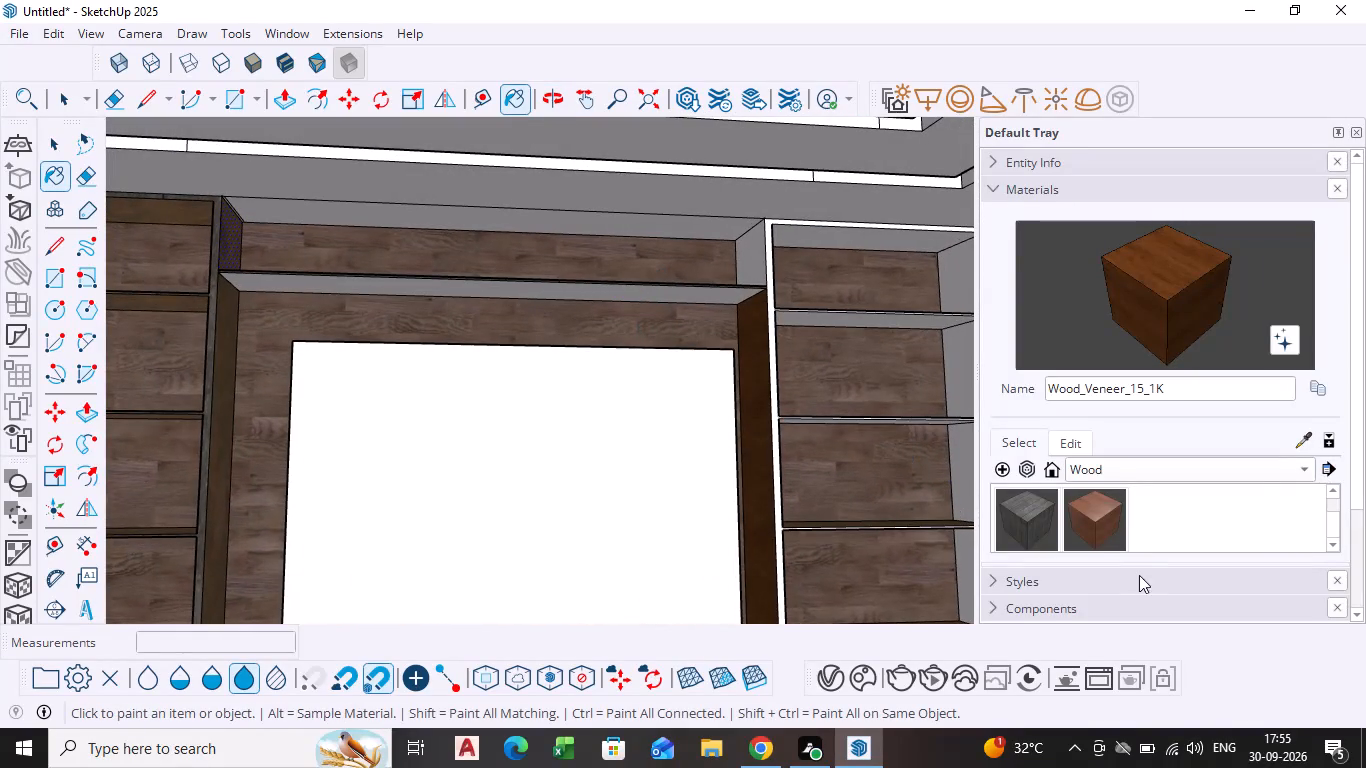
{"action": "scroll", "coordinate": [1132, 536], "scroll_direction": "up", "scroll_amount": 2}
{"action": "left_click", "coordinate": [1149, 510]}
{"action": "scroll", "coordinate": [536, 376], "scroll_direction": "up", "scroll_amount": 4}
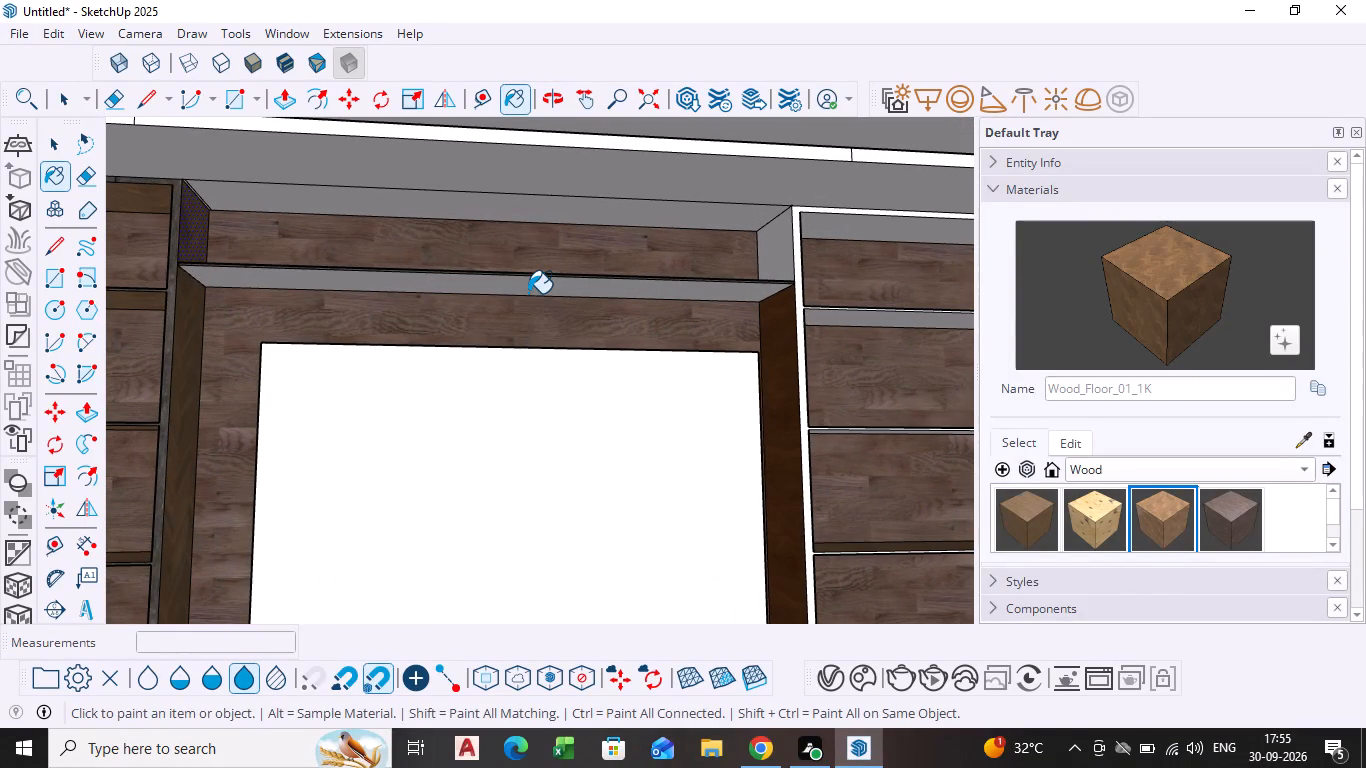
{"action": "left_click", "coordinate": [528, 293]}
{"action": "left_click", "coordinate": [789, 243]}
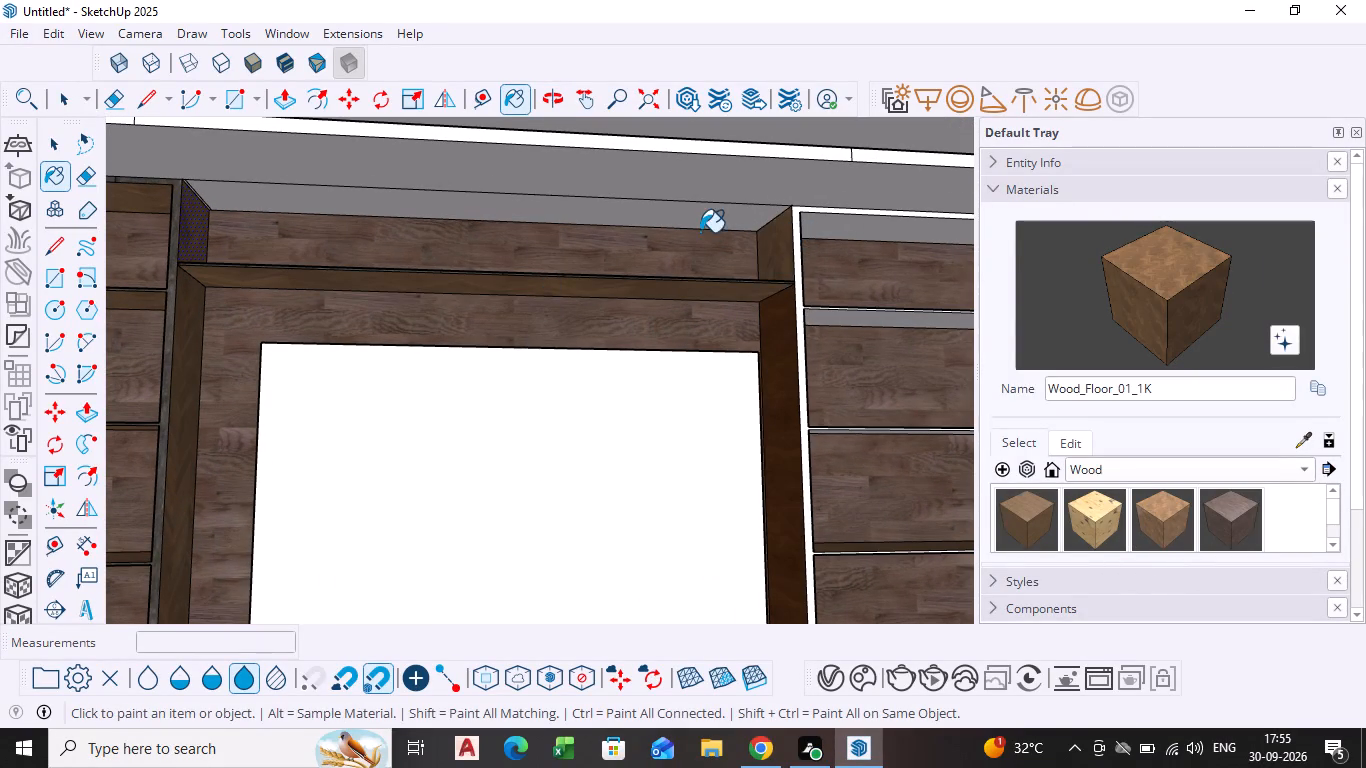
{"action": "left_click", "coordinate": [687, 223]}
{"action": "scroll", "coordinate": [687, 260], "scroll_direction": "down", "scroll_amount": 5}
Paint the right bookcase's front frame and shelf edges with Wood_Veneer_15_1K.
{"action": "scroll", "coordinate": [869, 258], "scroll_direction": "up", "scroll_amount": 4}
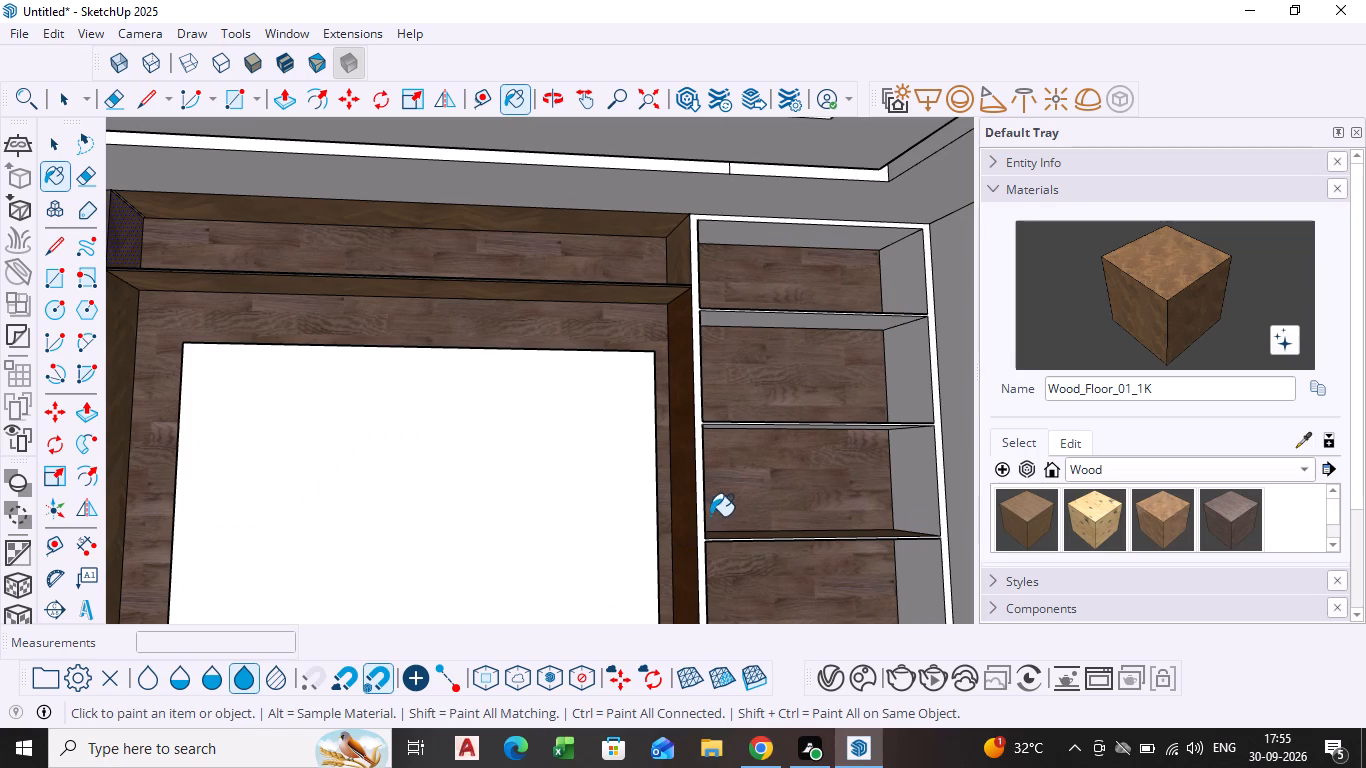
{"action": "scroll", "coordinate": [1219, 520], "scroll_direction": "down", "scroll_amount": 4}
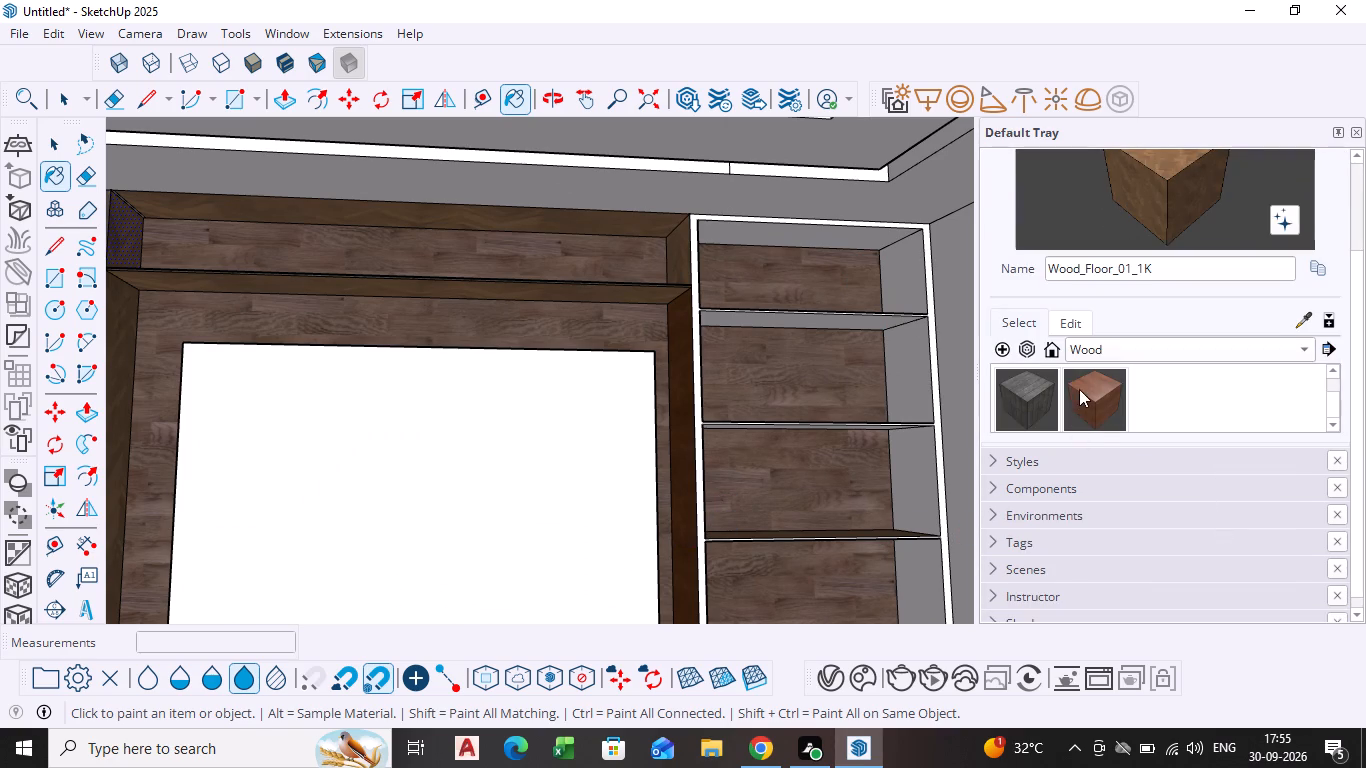
{"action": "left_click", "coordinate": [1079, 389]}
{"action": "scroll", "coordinate": [657, 429], "scroll_direction": "up", "scroll_amount": 4}
{"action": "left_click", "coordinate": [711, 485]}
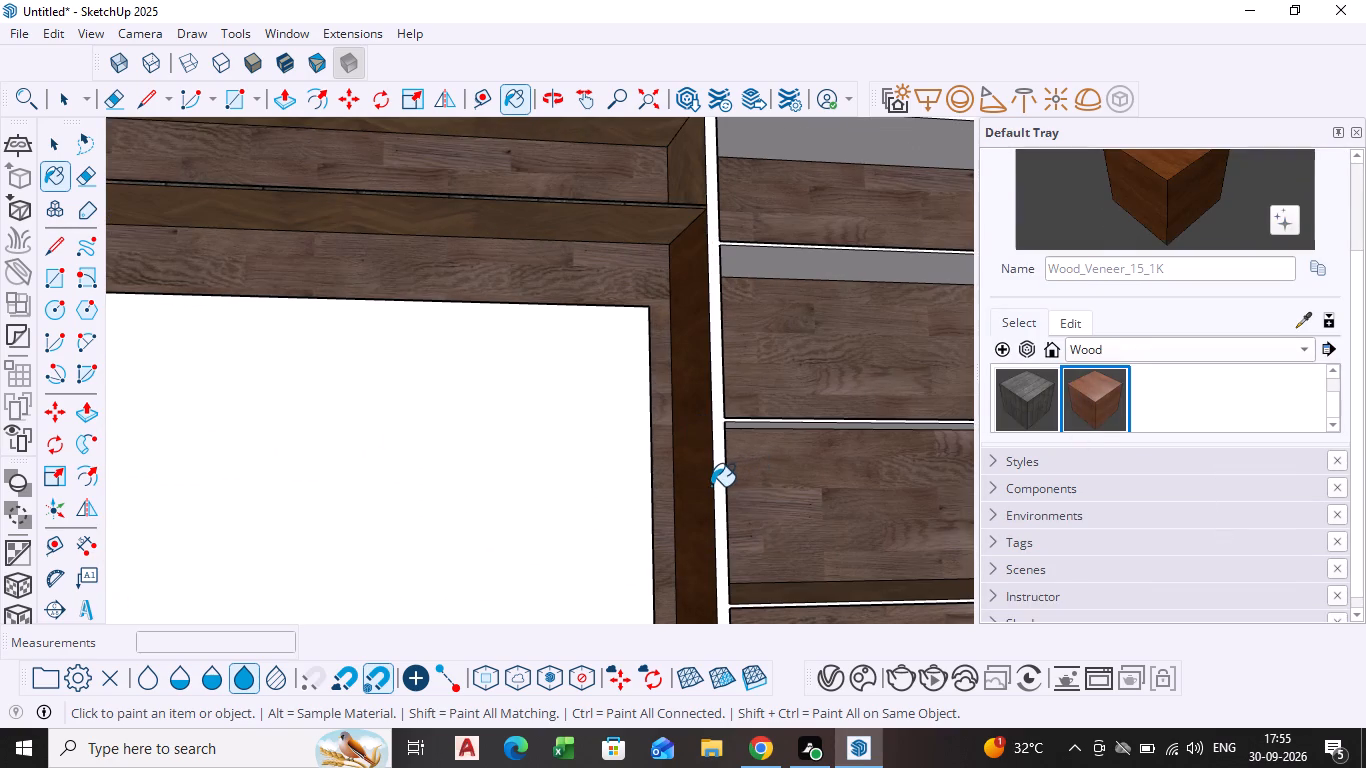
{"action": "left_click", "coordinate": [718, 489]}
{"action": "scroll", "coordinate": [721, 492], "scroll_direction": "down", "scroll_amount": 9}
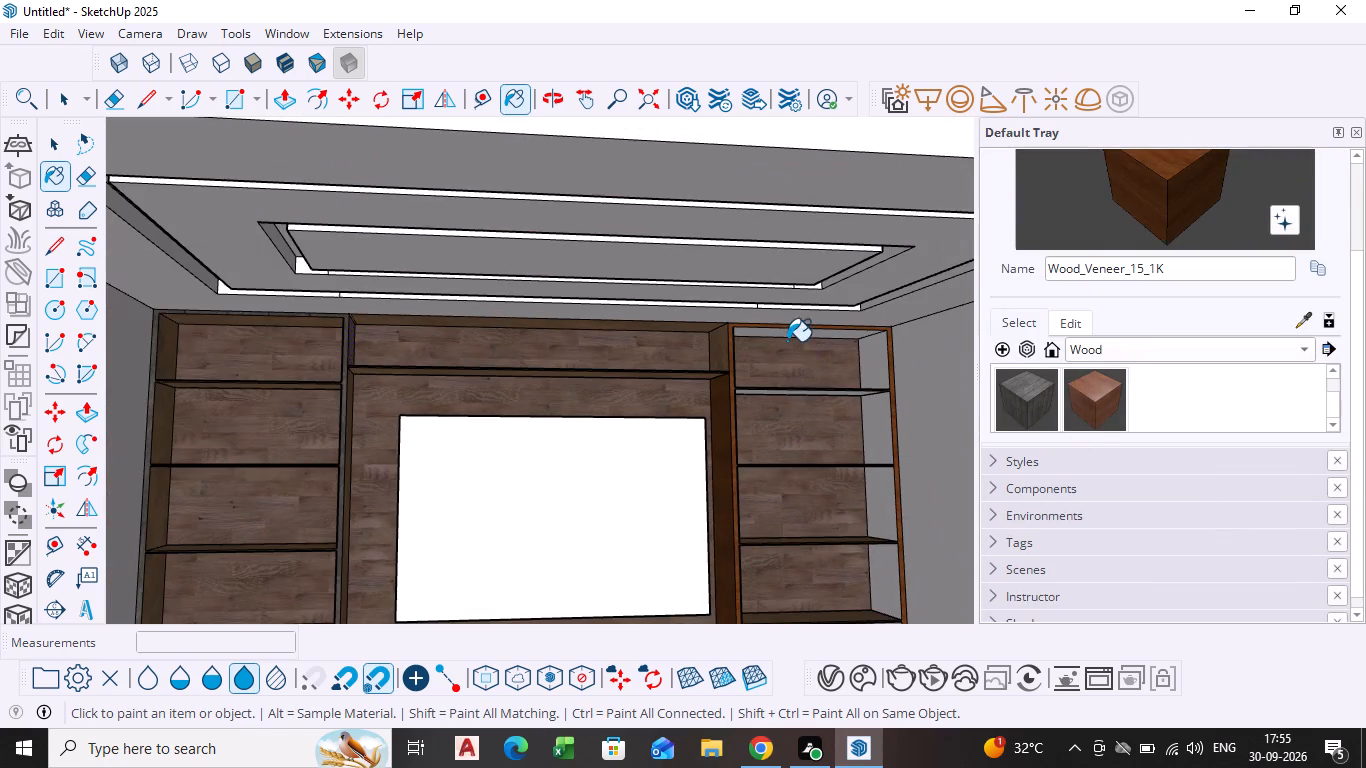
Paint the inner sides and overhead faces of the right bookcase's two uppermost compartments with Wood_Veneer_15_1K.
{"action": "scroll", "coordinate": [786, 341], "scroll_direction": "up", "scroll_amount": 8}
{"action": "left_click", "coordinate": [776, 328]}
{"action": "scroll", "coordinate": [785, 406], "scroll_direction": "down", "scroll_amount": 4}
{"action": "scroll", "coordinate": [807, 509], "scroll_direction": "down", "scroll_amount": 4}
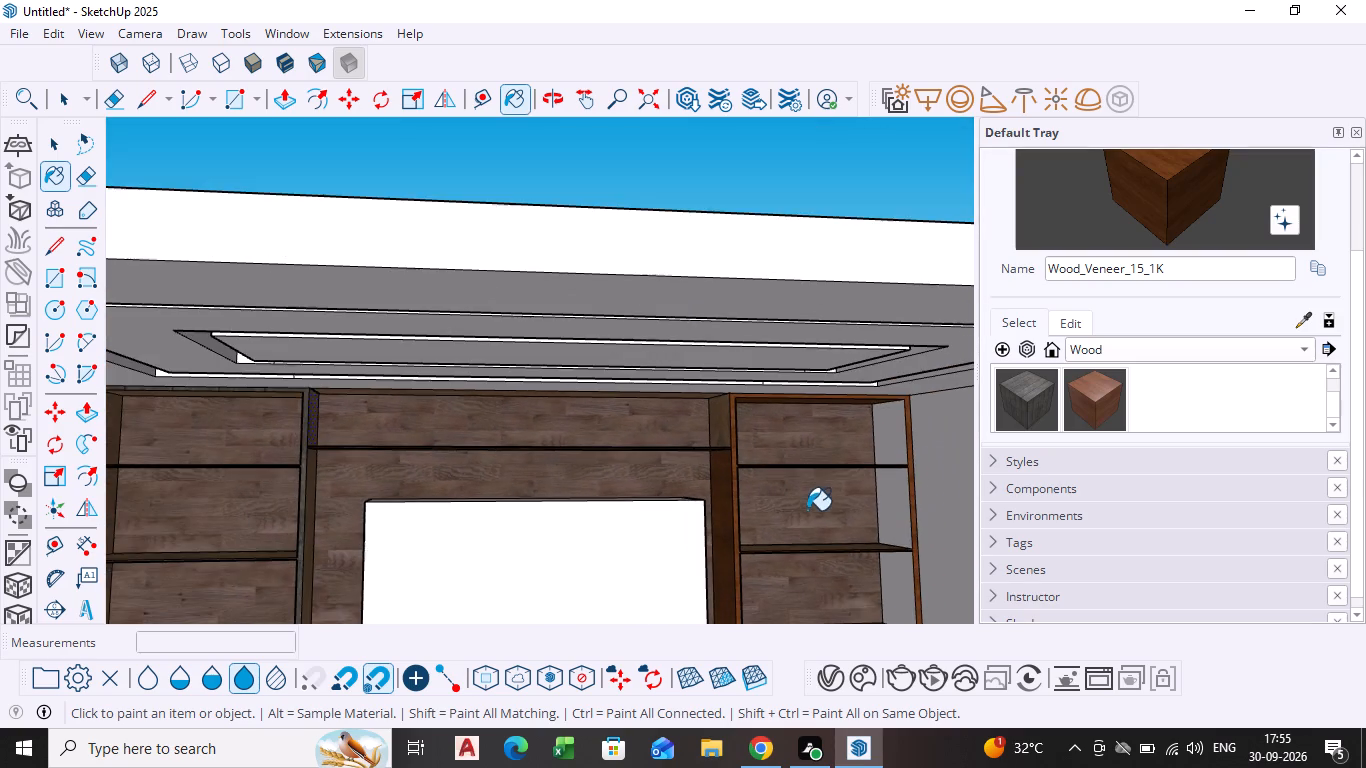
{"action": "middle_click_drag", "start_coordinate": [807, 514], "coordinate": [514, 430], "text": "shift"}
{"action": "middle_click_drag", "start_coordinate": [566, 432], "coordinate": [613, 436]}
{"action": "scroll", "coordinate": [573, 341], "scroll_direction": "up", "scroll_amount": 4}
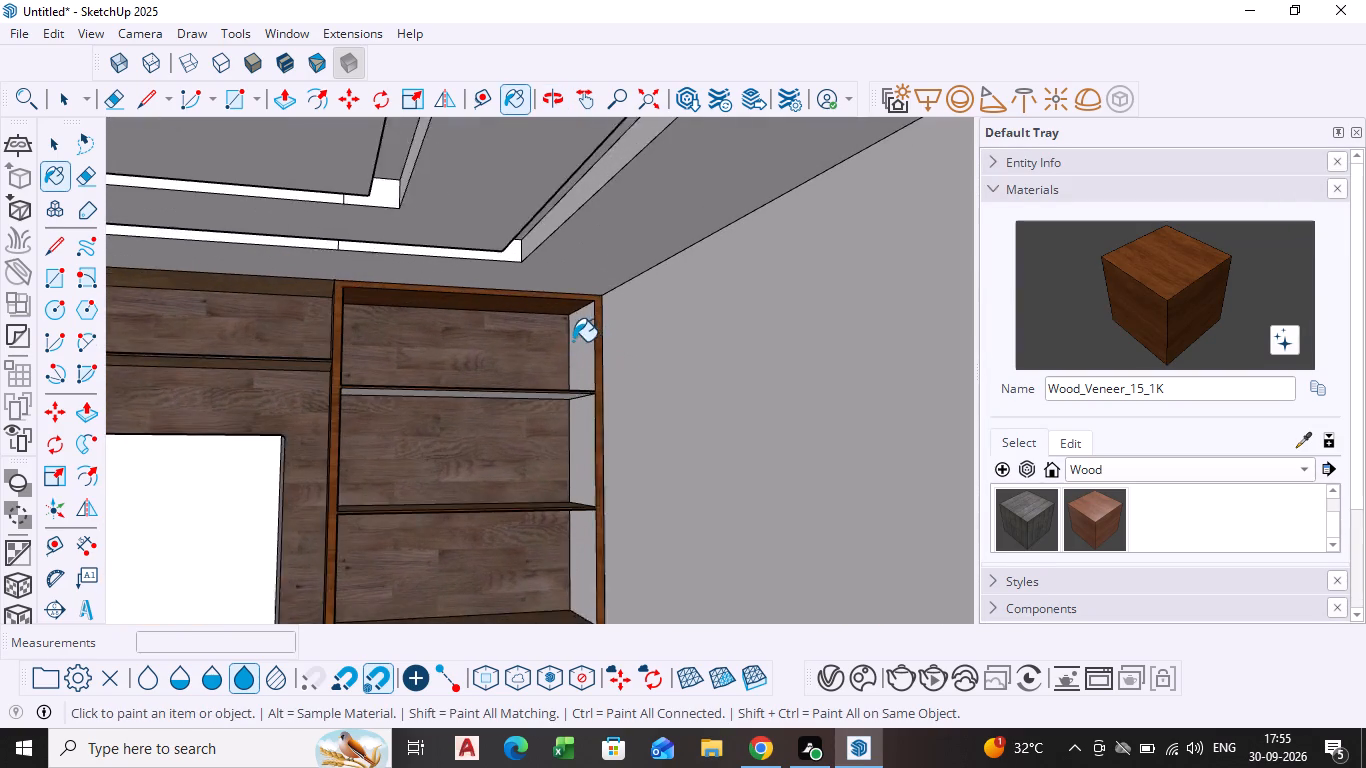
{"action": "left_click", "coordinate": [582, 358]}
{"action": "middle_click_drag", "start_coordinate": [509, 449], "coordinate": [505, 387]}
{"action": "scroll", "coordinate": [487, 443], "scroll_direction": "up", "scroll_amount": 4}
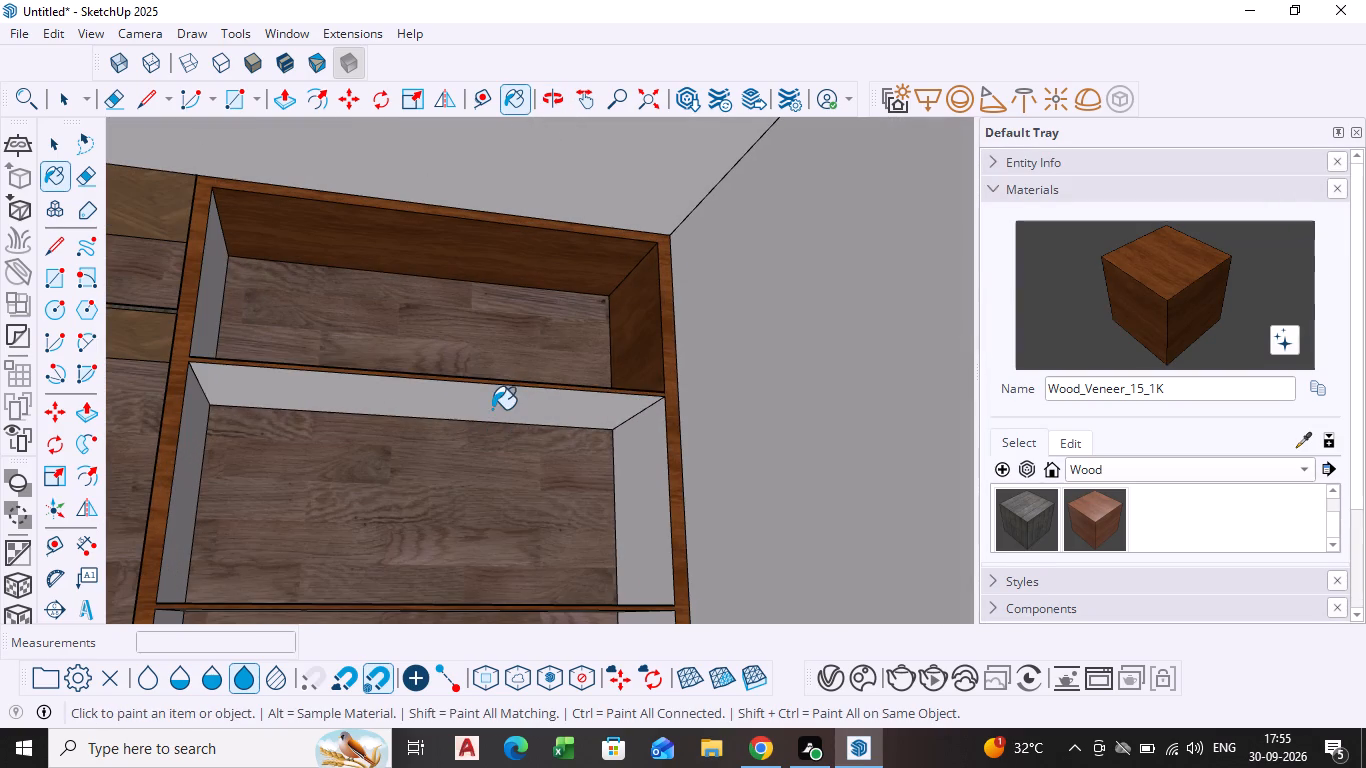
{"action": "left_click", "coordinate": [492, 407]}
{"action": "left_click", "coordinate": [638, 533]}
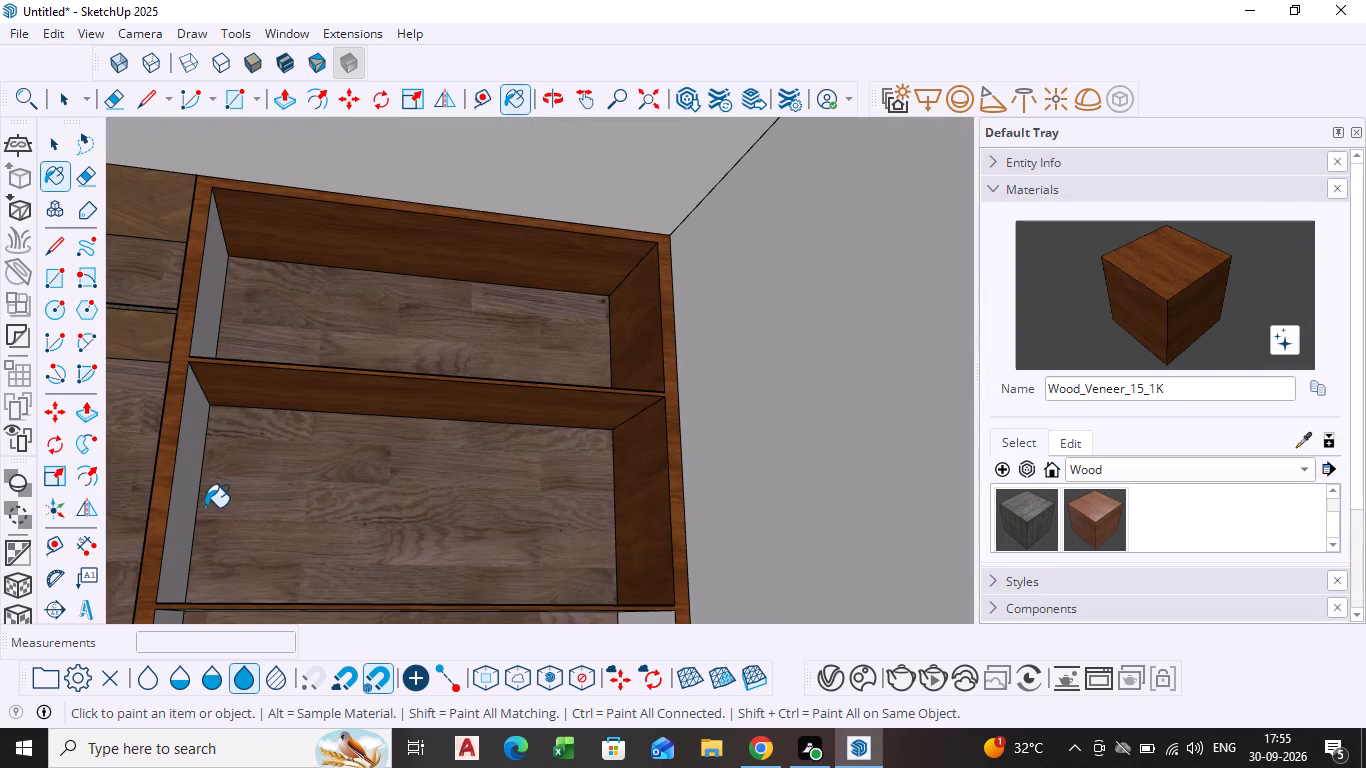
{"action": "left_click", "coordinate": [185, 515]}
{"action": "left_click", "coordinate": [211, 346]}
Paint both inner sides and the overhead shelf underside of the right bookcase's third compartment from the top with Wood_Veneer_15_1K.
{"action": "scroll", "coordinate": [237, 436], "scroll_direction": "down", "scroll_amount": 5}
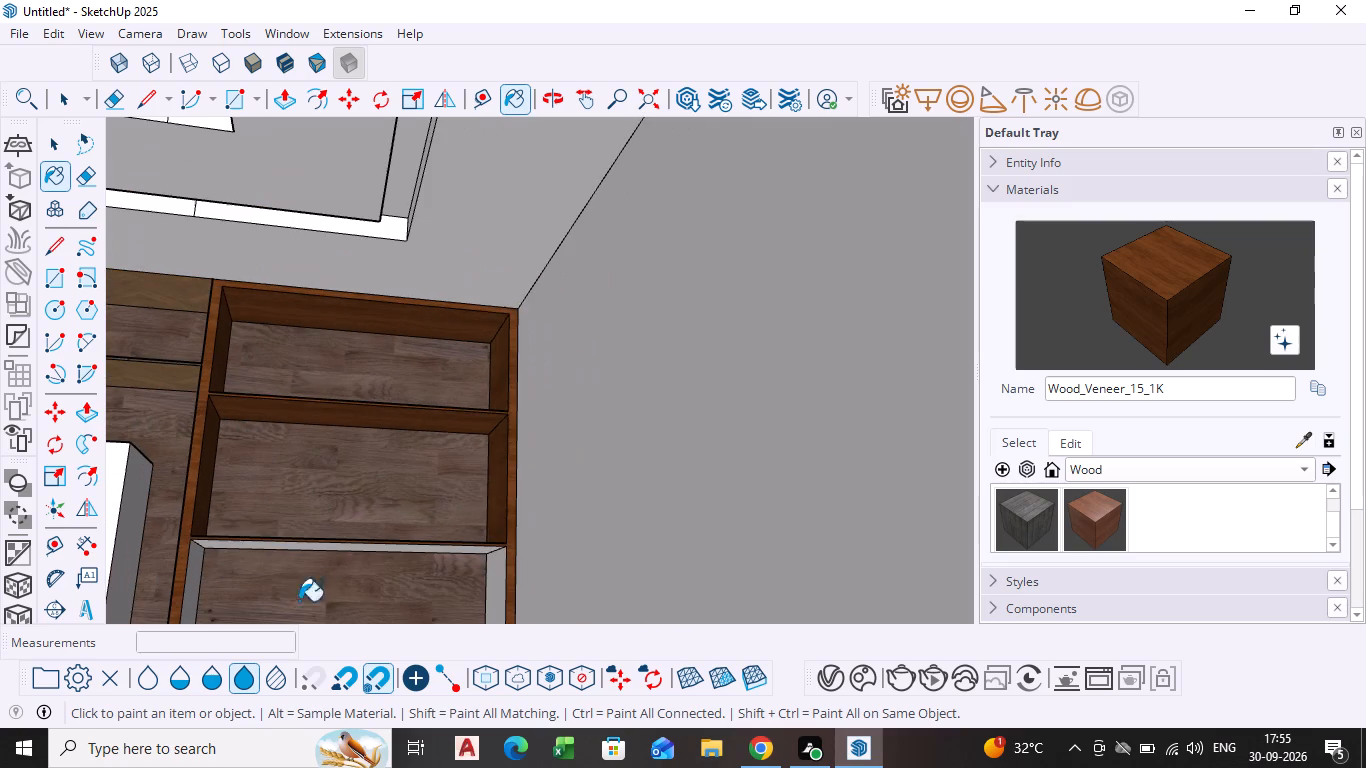
{"action": "scroll", "coordinate": [320, 586], "scroll_direction": "down", "scroll_amount": 1}
{"action": "middle_click_drag", "start_coordinate": [300, 572], "coordinate": [303, 495], "text": "shift"}
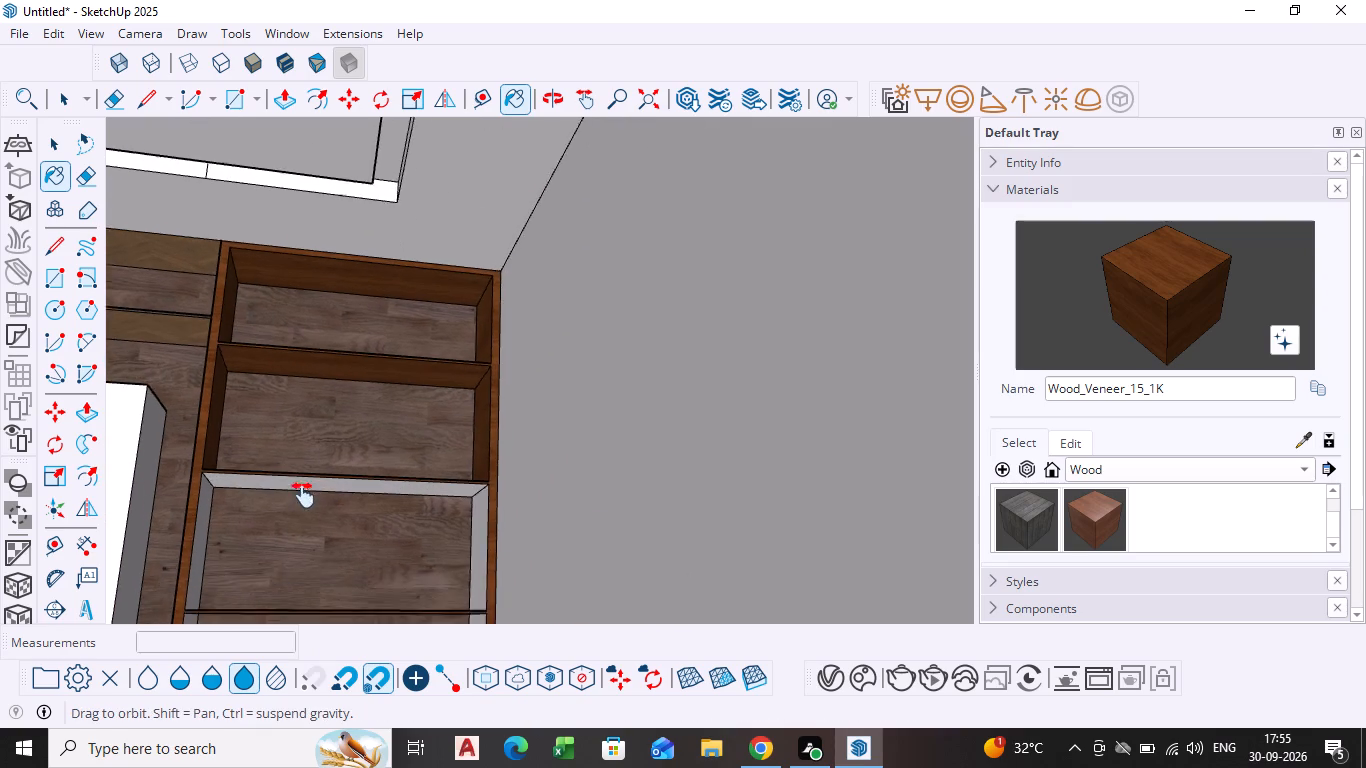
{"action": "middle_click_drag", "start_coordinate": [303, 495], "coordinate": [341, 415], "text": "shift"}
{"action": "left_click", "coordinate": [245, 470]}
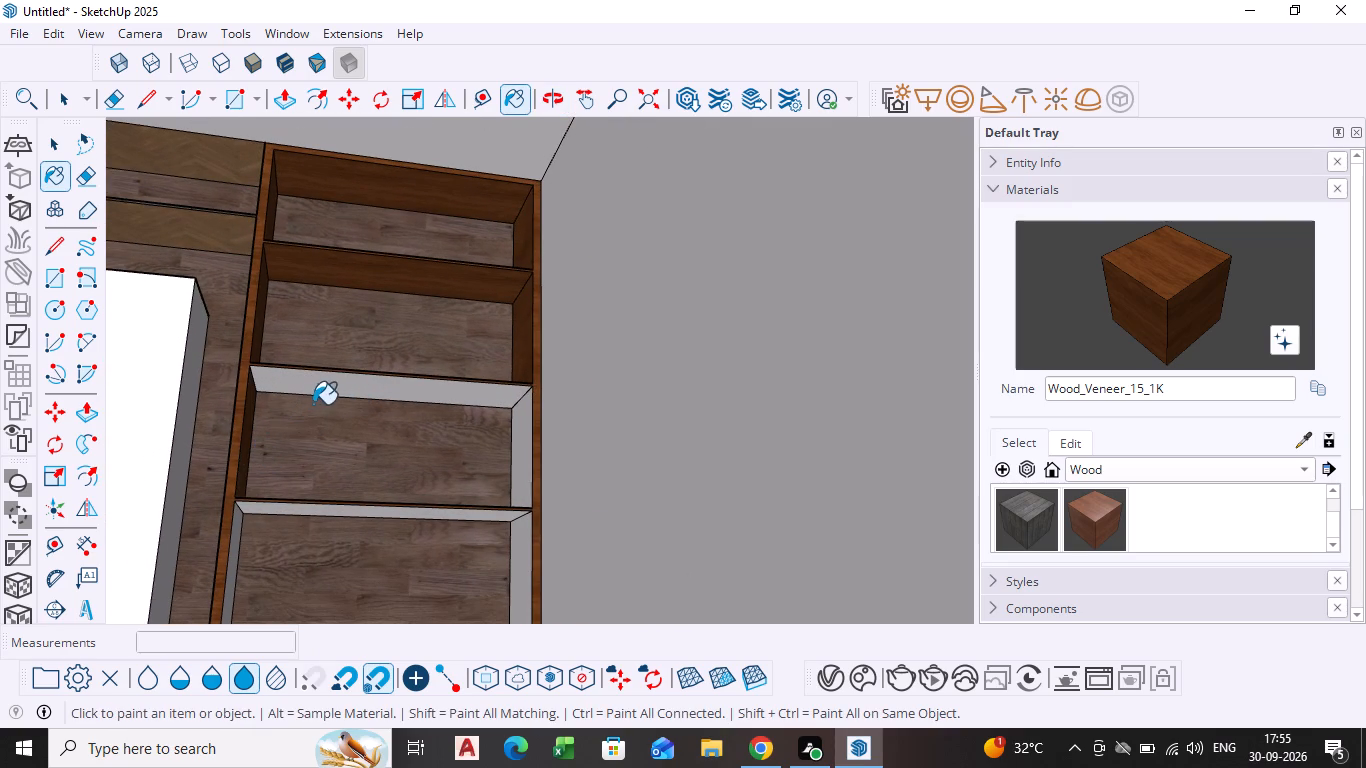
{"action": "left_click", "coordinate": [355, 389]}
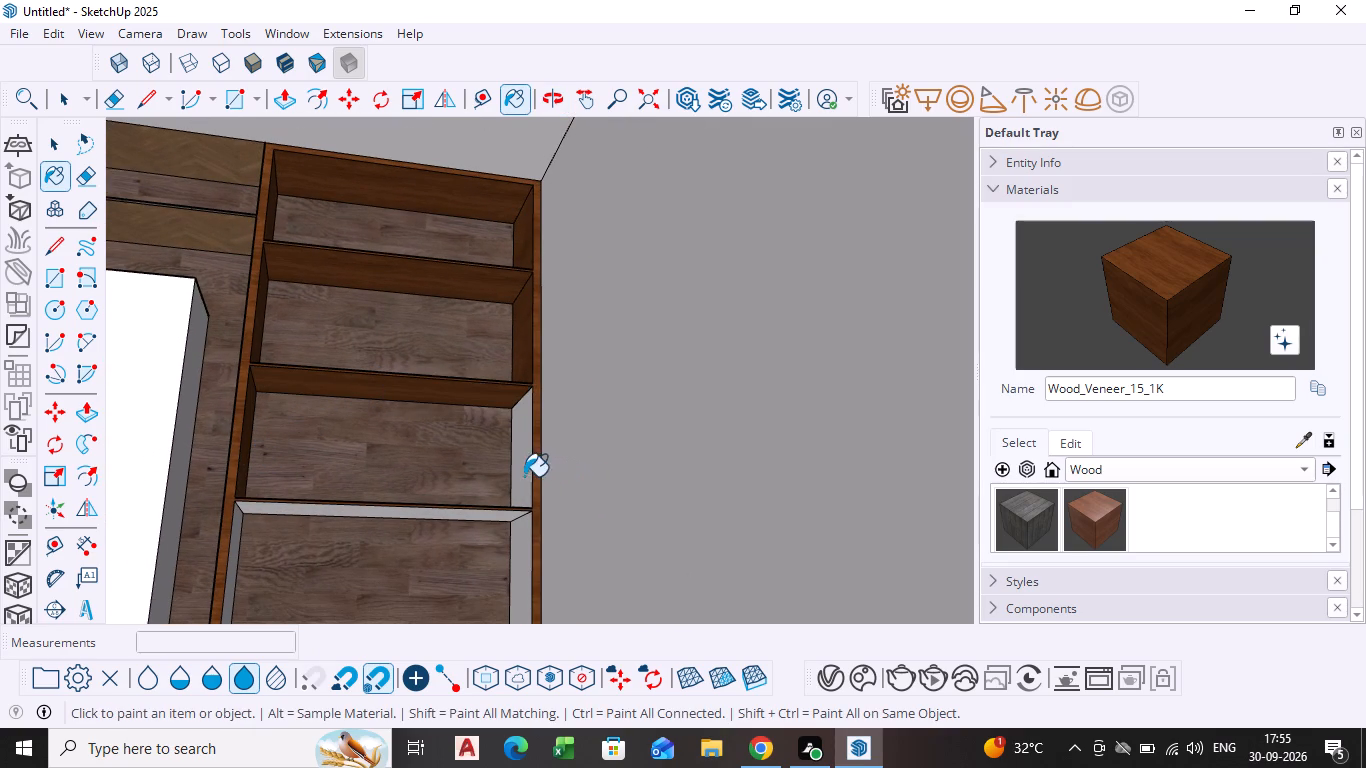
{"action": "left_click", "coordinate": [524, 476]}
Paint the overhead shelf underside of the right bookcase's fourth compartment from the top with Wood_Veneer_15_1K.
{"action": "middle_click_drag", "start_coordinate": [467, 553], "coordinate": [468, 504]}
{"action": "left_click", "coordinate": [468, 502]}
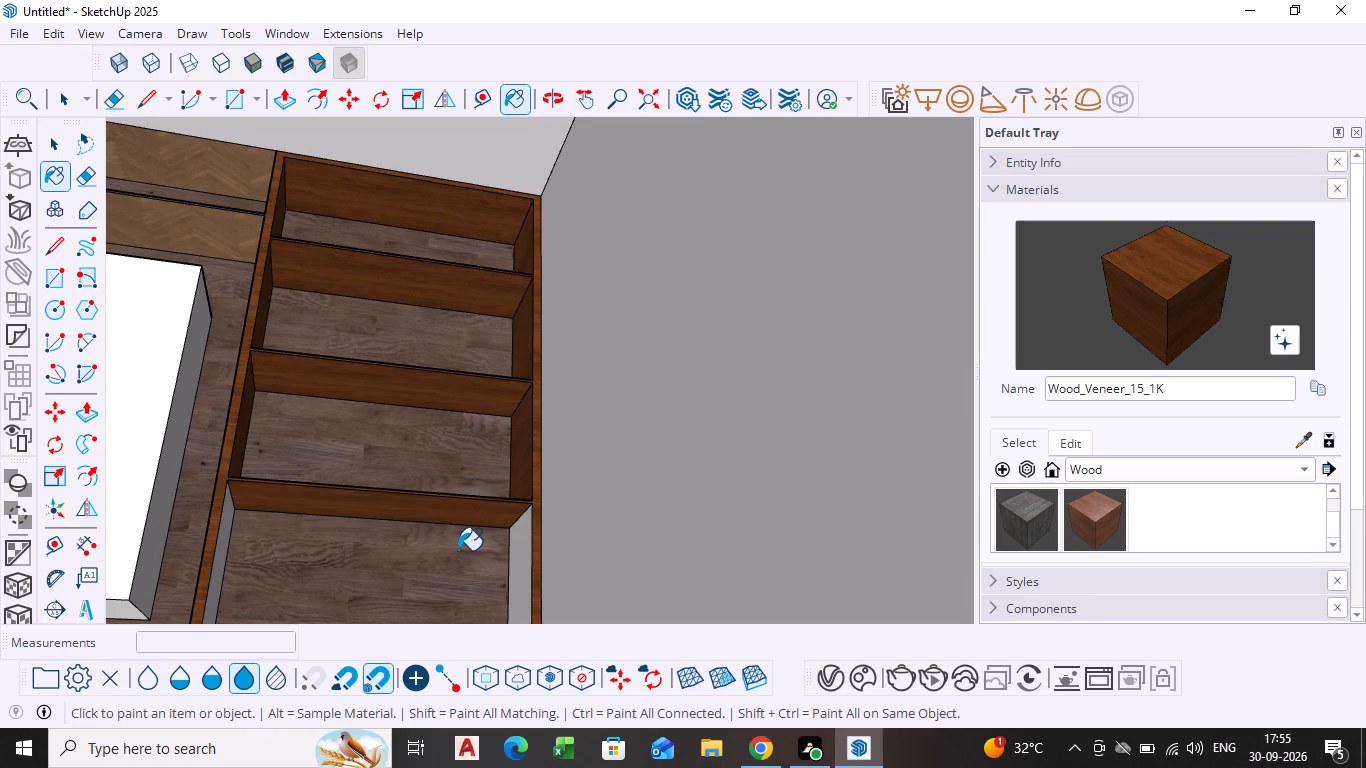
Paint the right inner sides of the right bookcase's two lowest compartments and the bookcase's bottom board with Wood_Veneer_15_1K.
{"action": "scroll", "coordinate": [458, 560], "scroll_direction": "down", "scroll_amount": 4}
{"action": "middle_click_drag", "start_coordinate": [445, 603], "coordinate": [440, 535], "text": "shift"}
{"action": "left_click_drag", "start_coordinate": [641, 105], "coordinate": [643, 80]}
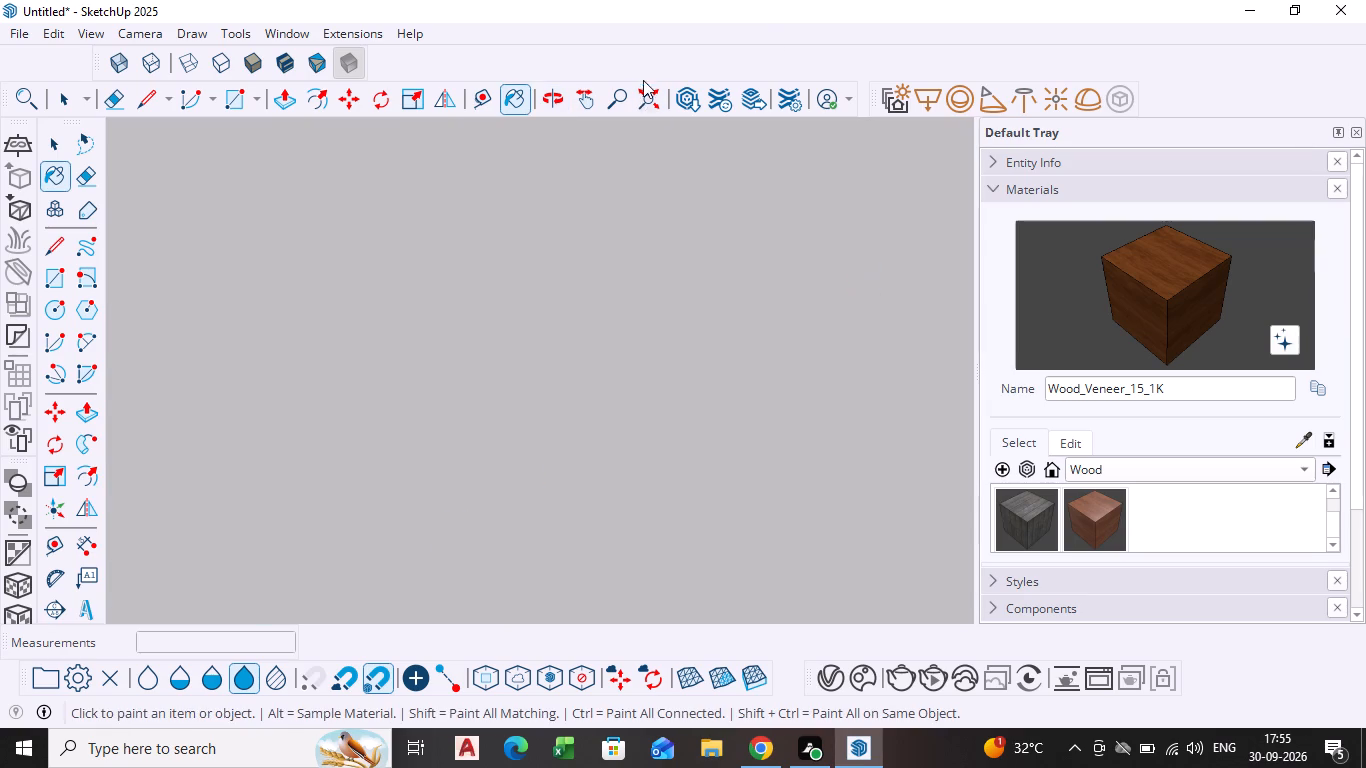
{"action": "left_click", "coordinate": [654, 100]}
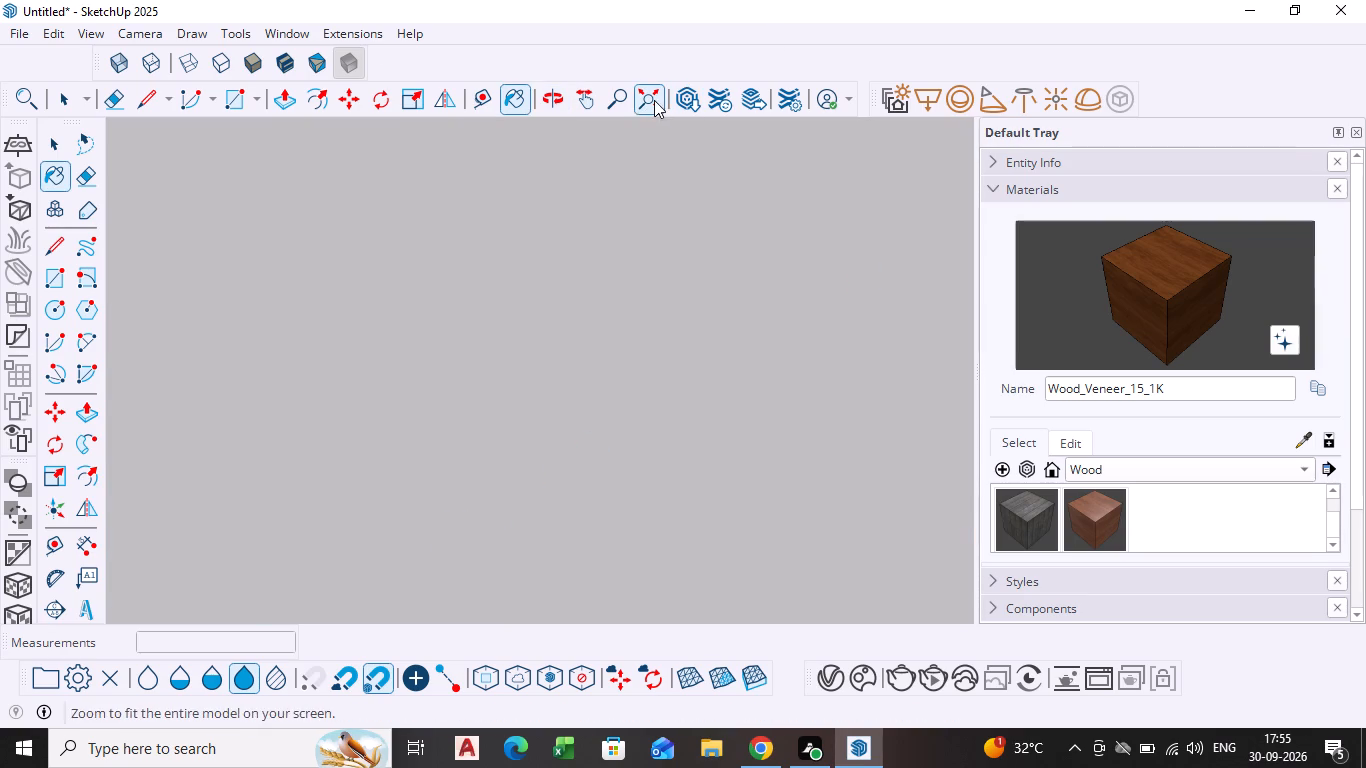
{"action": "scroll", "coordinate": [654, 524], "scroll_direction": "up", "scroll_amount": 5}
{"action": "right_click", "coordinate": [654, 508]}
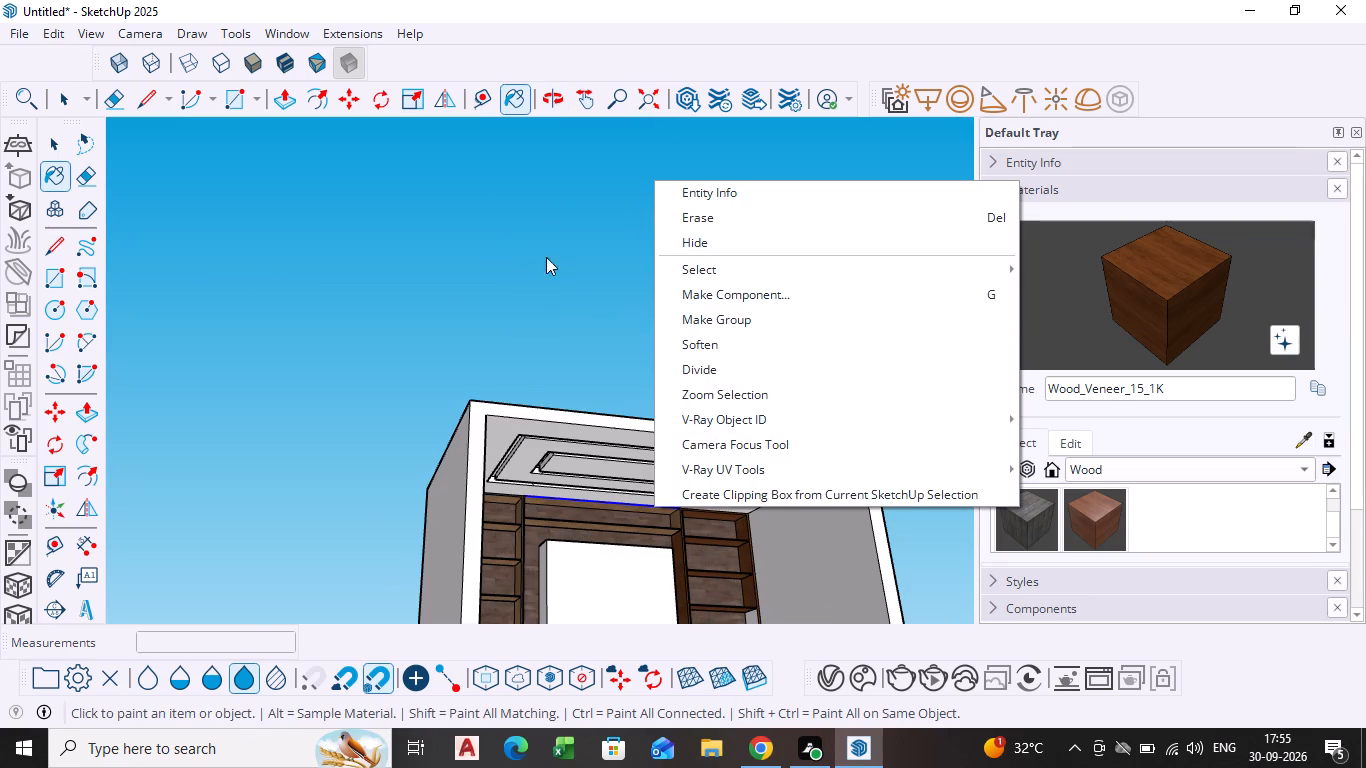
{"action": "left_click", "coordinate": [546, 257]}
{"action": "middle_click_drag", "start_coordinate": [577, 489], "coordinate": [247, 285], "text": "shift"}
{"action": "middle_click_drag", "start_coordinate": [272, 390], "coordinate": [295, 444]}
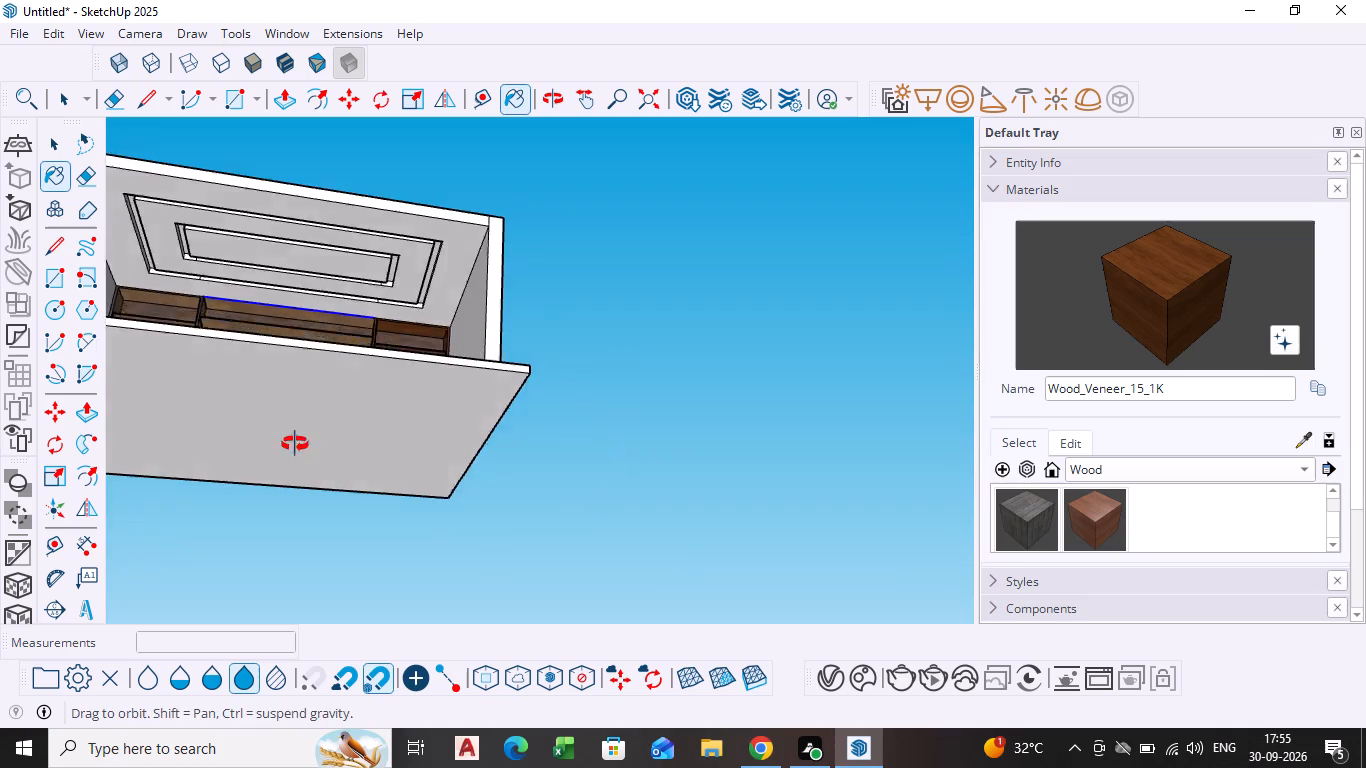
{"action": "middle_click_drag", "start_coordinate": [295, 444], "coordinate": [382, 519]}
{"action": "key", "text": "space"}
{"action": "scroll", "coordinate": [421, 402], "scroll_direction": "up", "scroll_amount": 8}
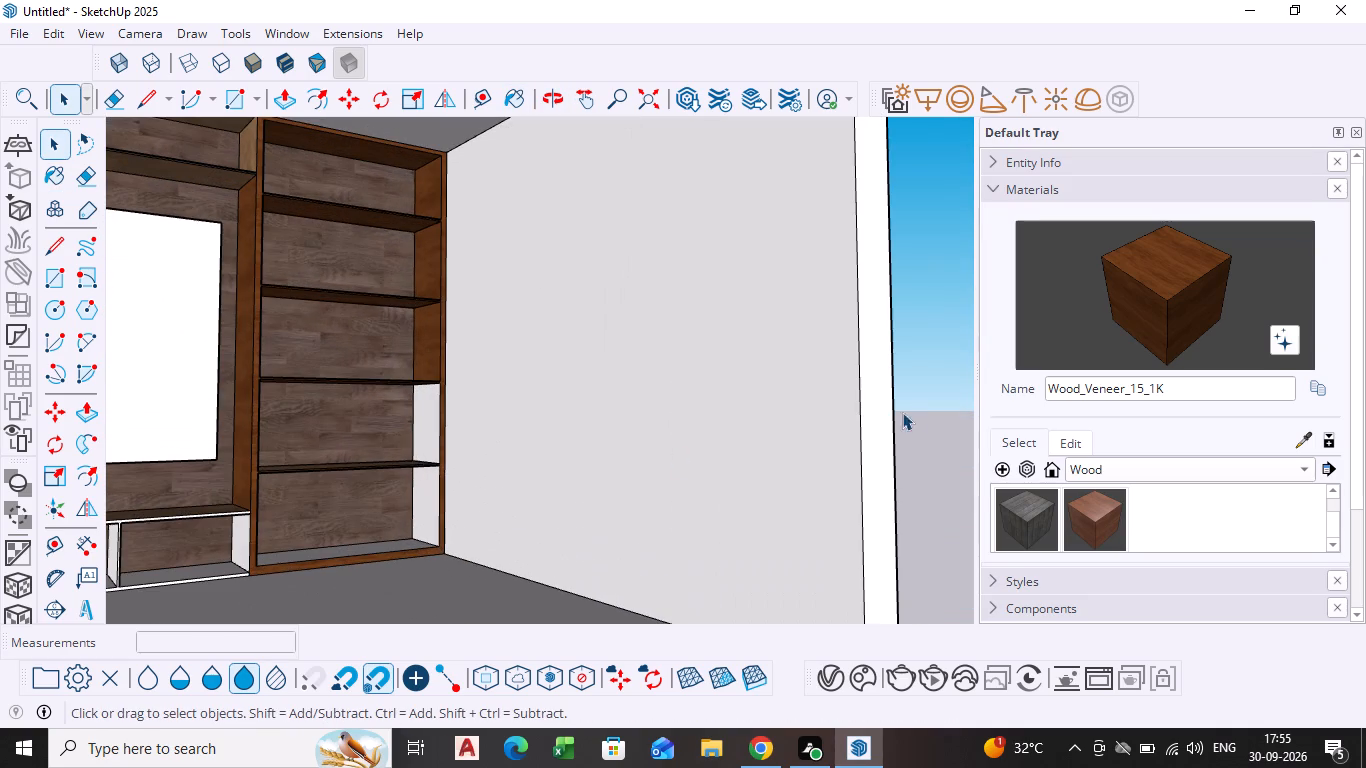
{"action": "left_click_drag", "start_coordinate": [1139, 276], "coordinate": [1119, 254]}
{"action": "left_click", "coordinate": [434, 433]}
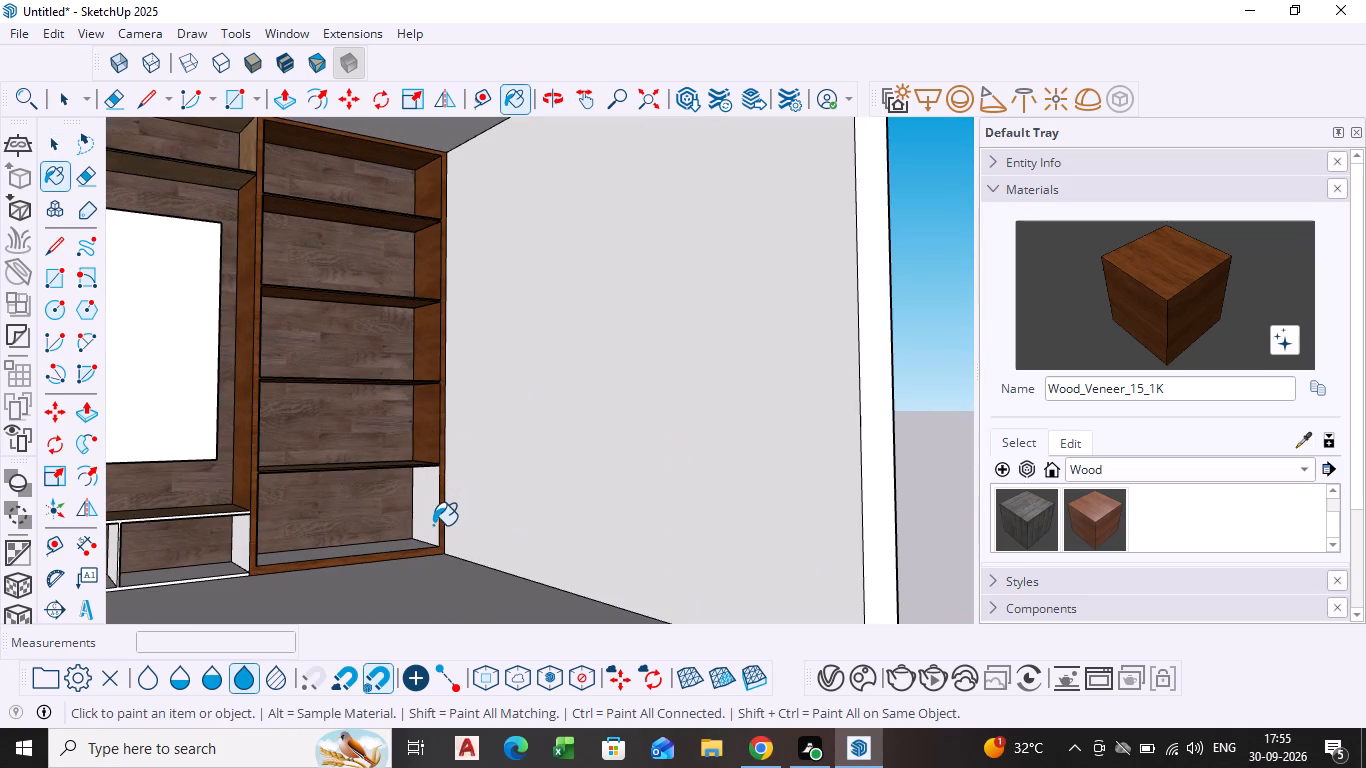
{"action": "left_click", "coordinate": [433, 525]}
{"action": "left_click", "coordinate": [298, 554]}
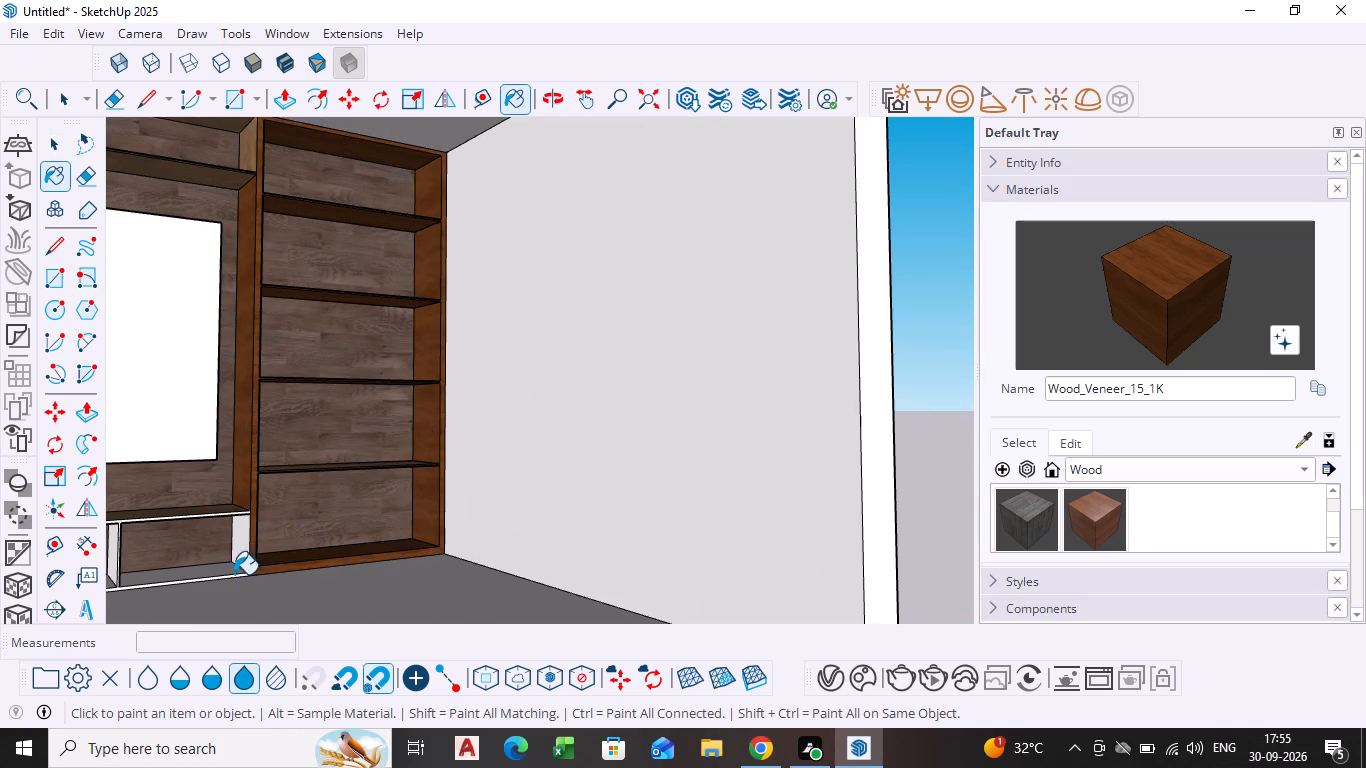
Paint the right inner sides and floors of the two right-hand compartments in the low TV unit with Wood_Veneer_15_1K.
{"action": "left_click", "coordinate": [236, 540]}
{"action": "left_click", "coordinate": [195, 578]}
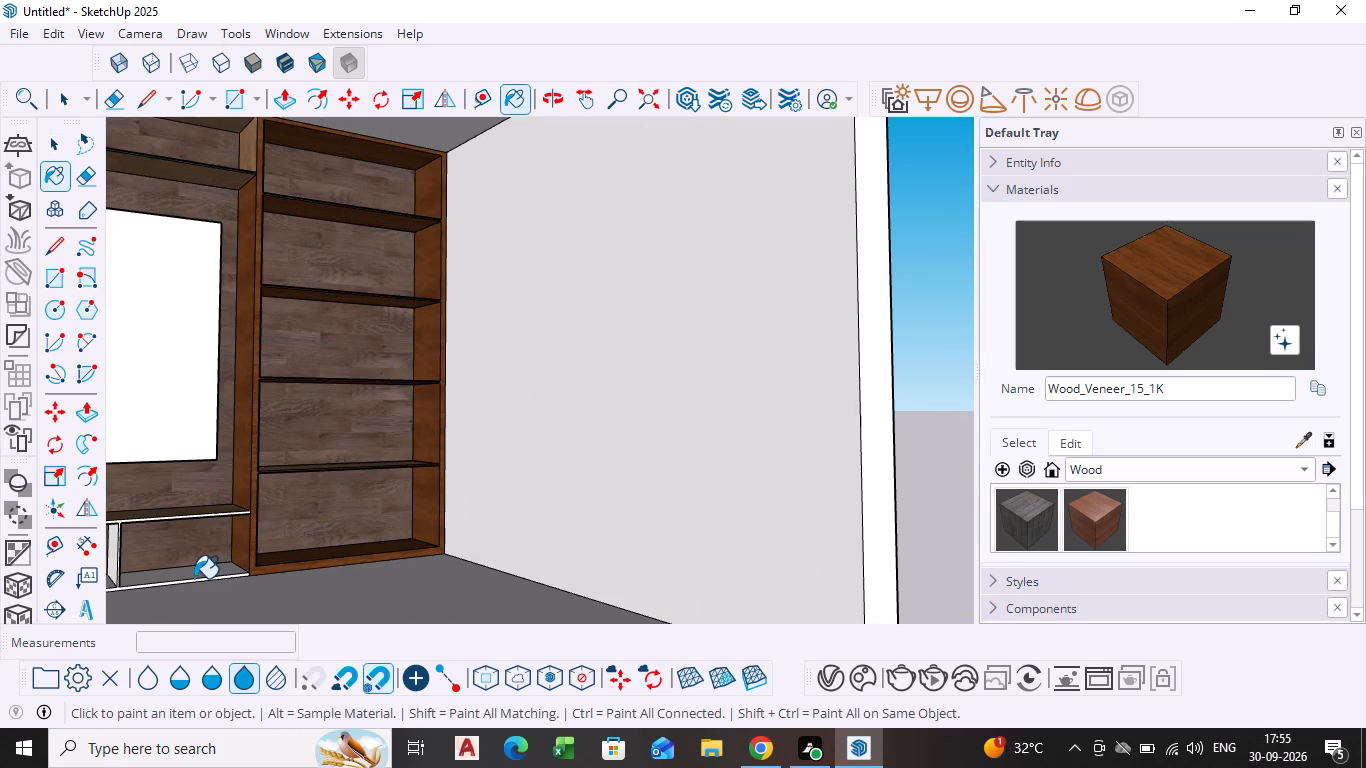
{"action": "left_click", "coordinate": [186, 573]}
{"action": "scroll", "coordinate": [169, 530], "scroll_direction": "down", "scroll_amount": 3}
{"action": "middle_click_drag", "start_coordinate": [163, 488], "coordinate": [374, 443], "text": "shift"}
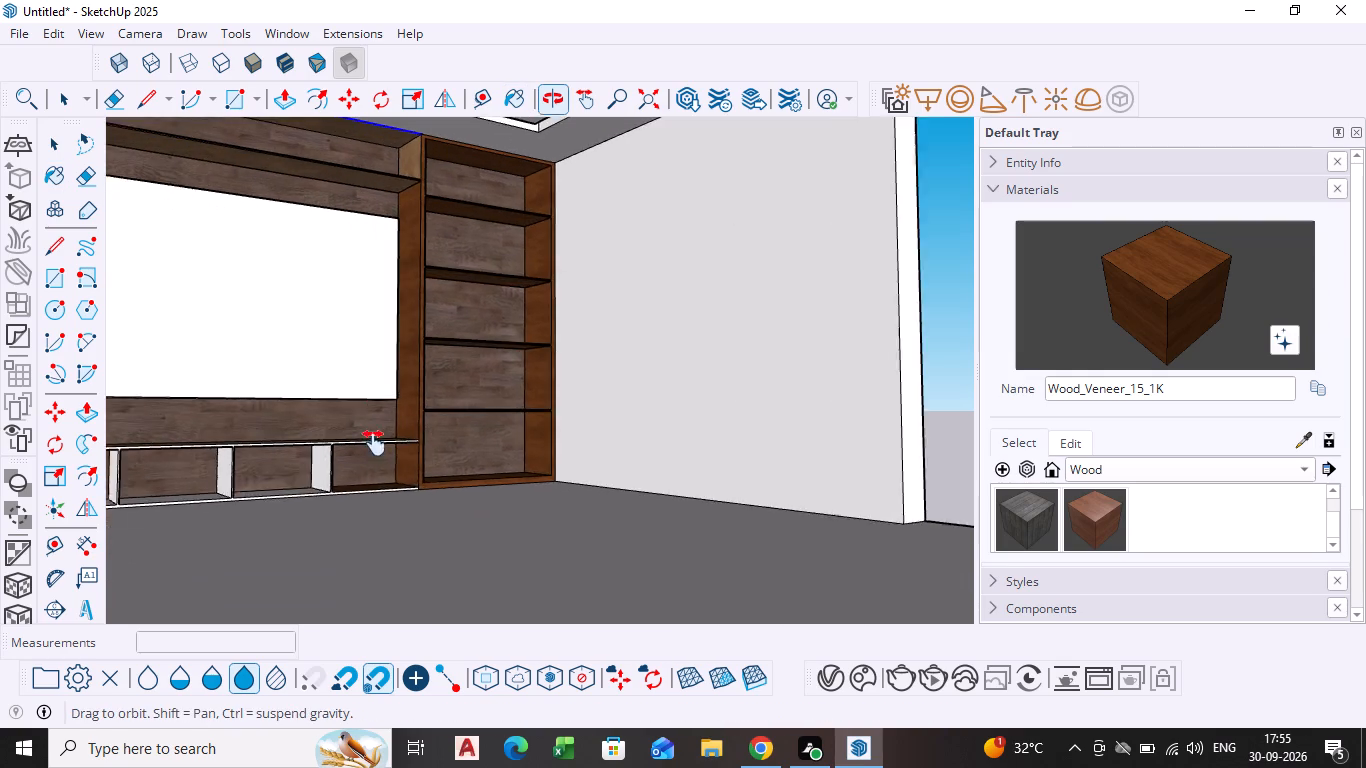
{"action": "middle_click_drag", "start_coordinate": [374, 443], "coordinate": [378, 450], "text": "shift"}
{"action": "scroll", "coordinate": [351, 522], "scroll_direction": "up", "scroll_amount": 4}
{"action": "left_click", "coordinate": [348, 518]}
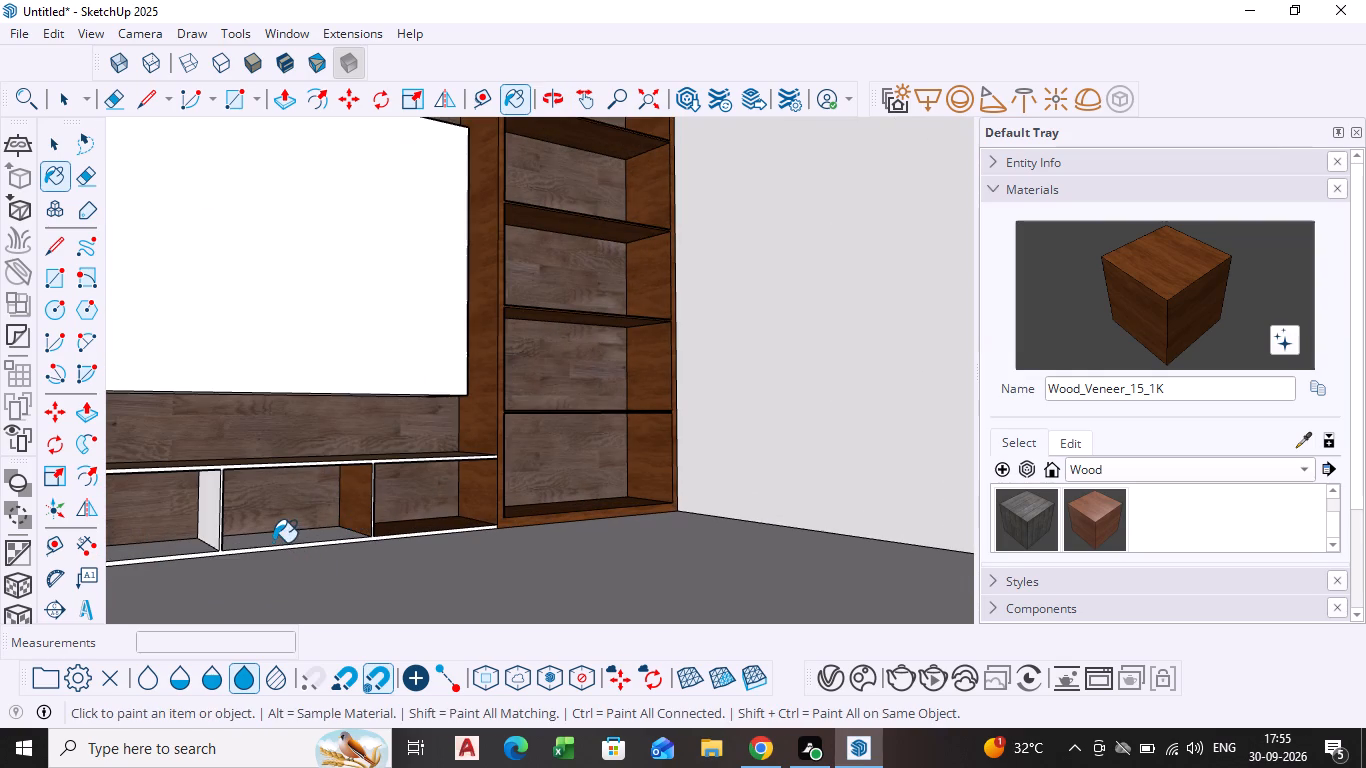
{"action": "left_click", "coordinate": [273, 542]}
Paint the right inner sides and floors of the low TV unit's two left-hand compartments with Wood_Veneer_15_1K.
{"action": "scroll", "coordinate": [255, 571], "scroll_direction": "down", "scroll_amount": 2}
{"action": "middle_click_drag", "start_coordinate": [237, 587], "coordinate": [473, 512], "text": "shift"}
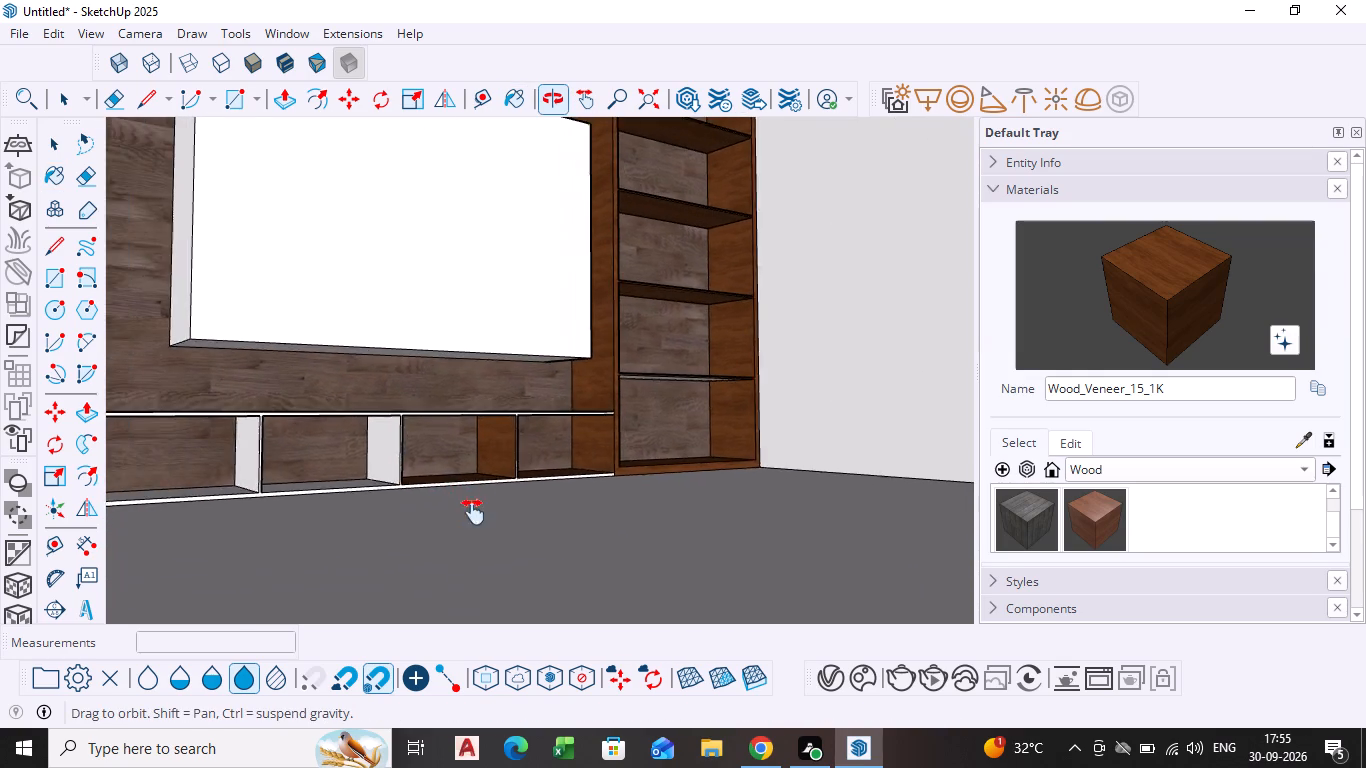
{"action": "middle_click_drag", "start_coordinate": [473, 512], "coordinate": [587, 528], "text": "shift"}
{"action": "left_click", "coordinate": [508, 488]}
{"action": "left_click", "coordinate": [446, 515]}
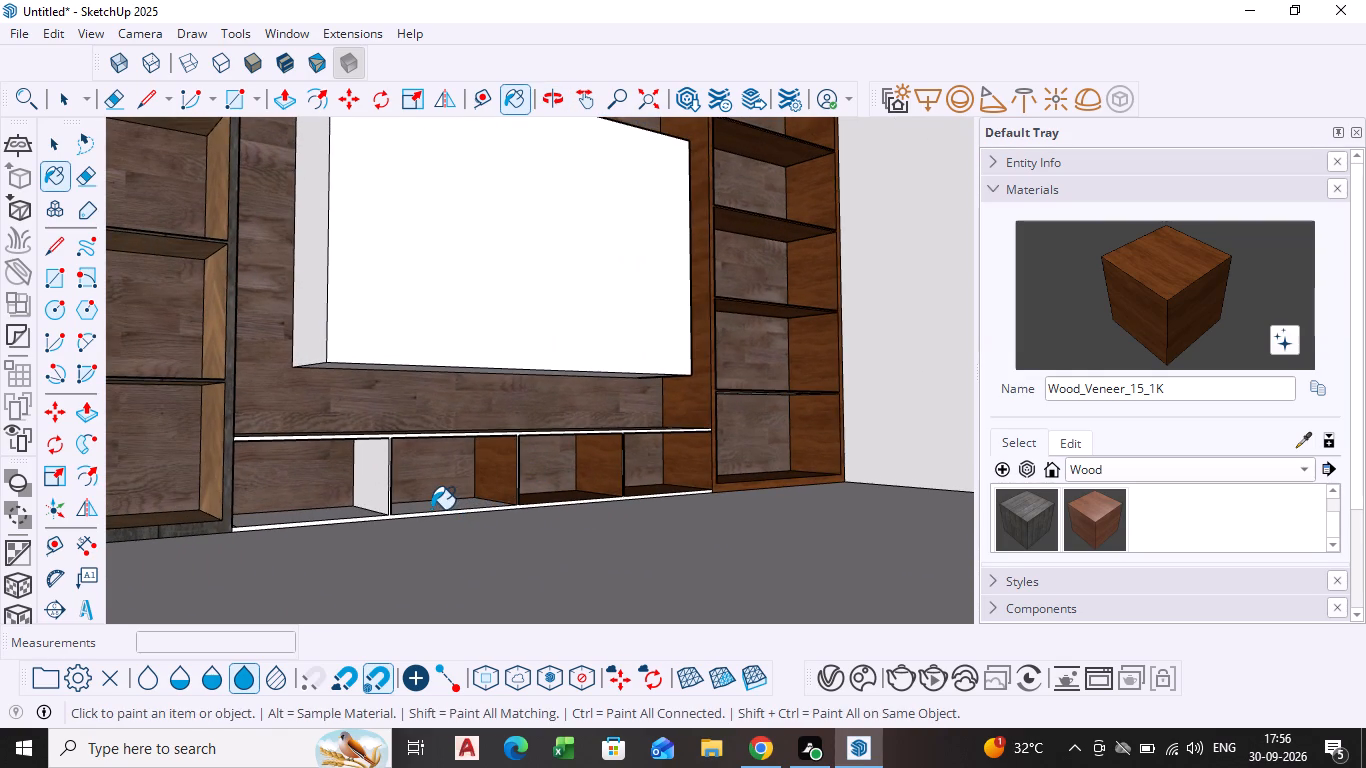
{"action": "left_click", "coordinate": [428, 509]}
{"action": "scroll", "coordinate": [391, 505], "scroll_direction": "up", "scroll_amount": 3}
{"action": "left_click", "coordinate": [373, 498]}
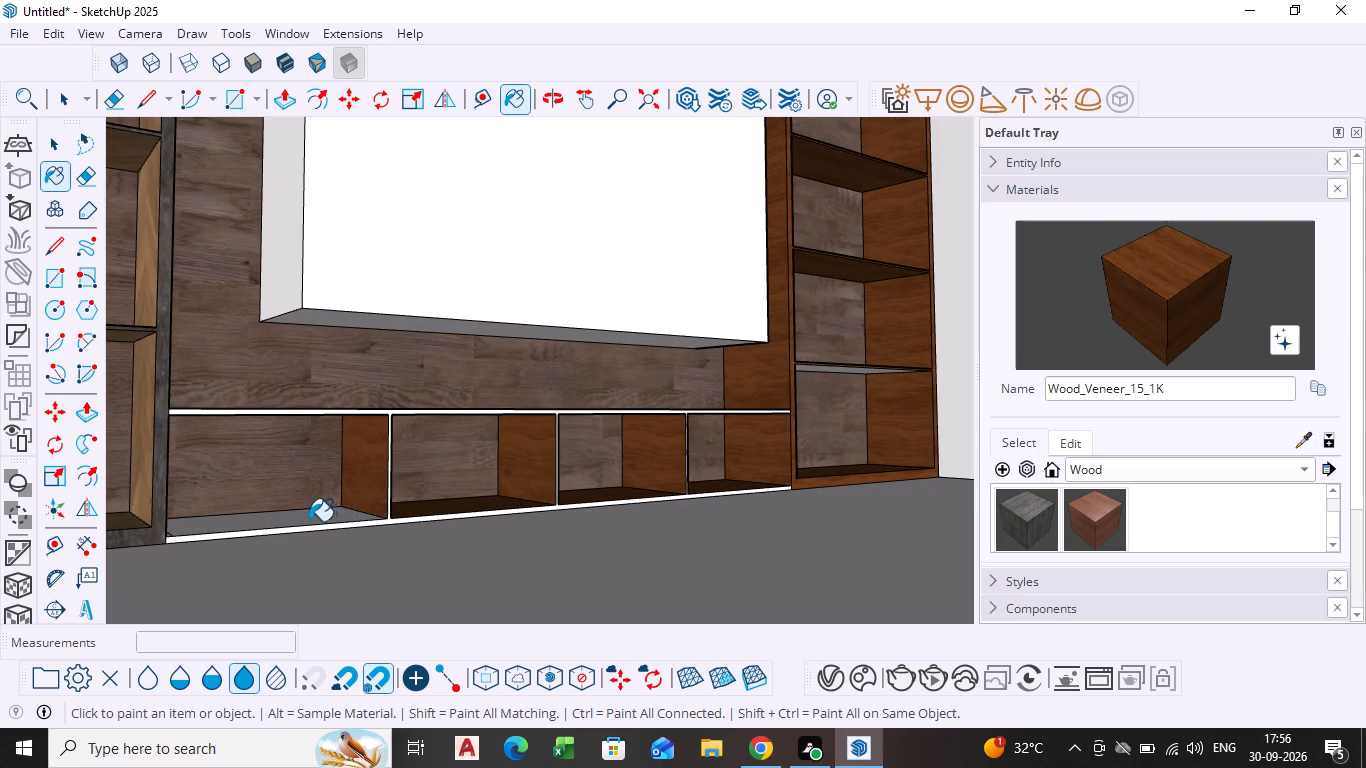
{"action": "left_click", "coordinate": [302, 517]}
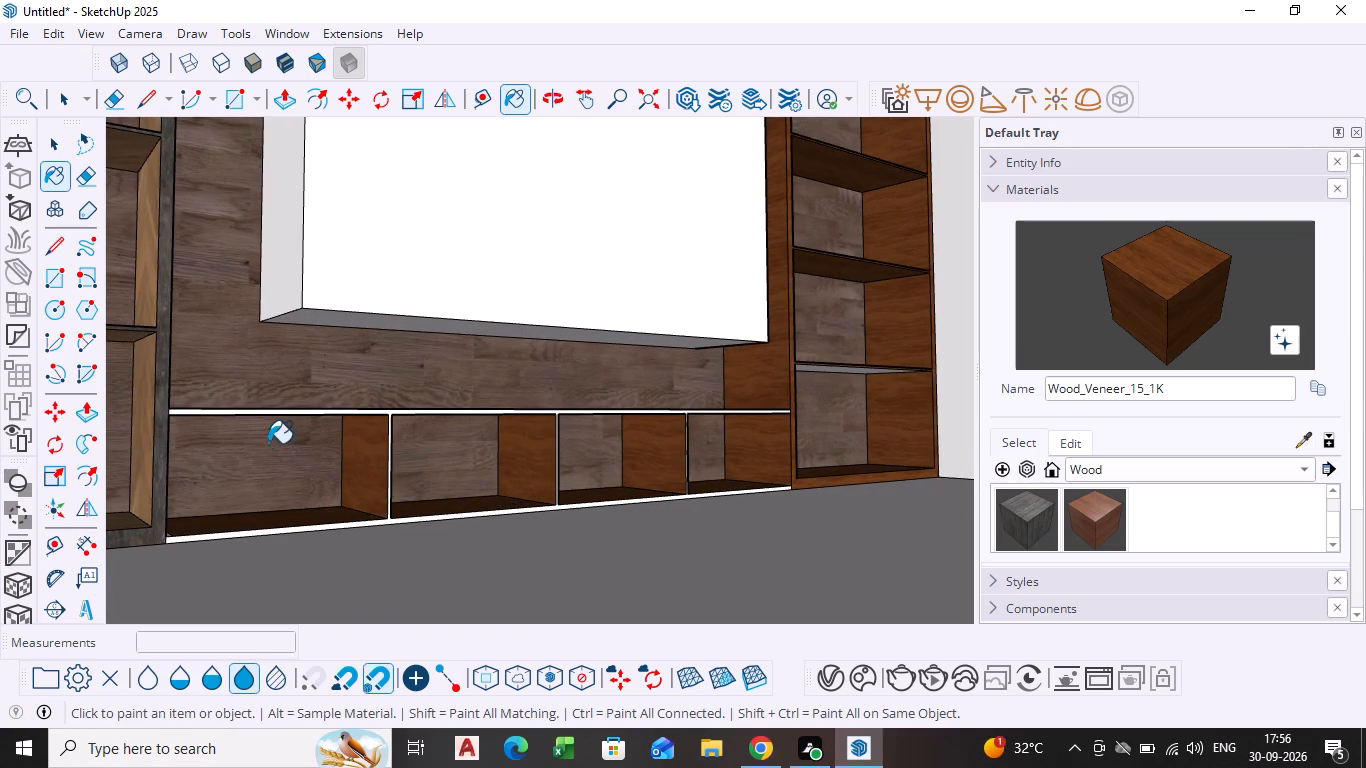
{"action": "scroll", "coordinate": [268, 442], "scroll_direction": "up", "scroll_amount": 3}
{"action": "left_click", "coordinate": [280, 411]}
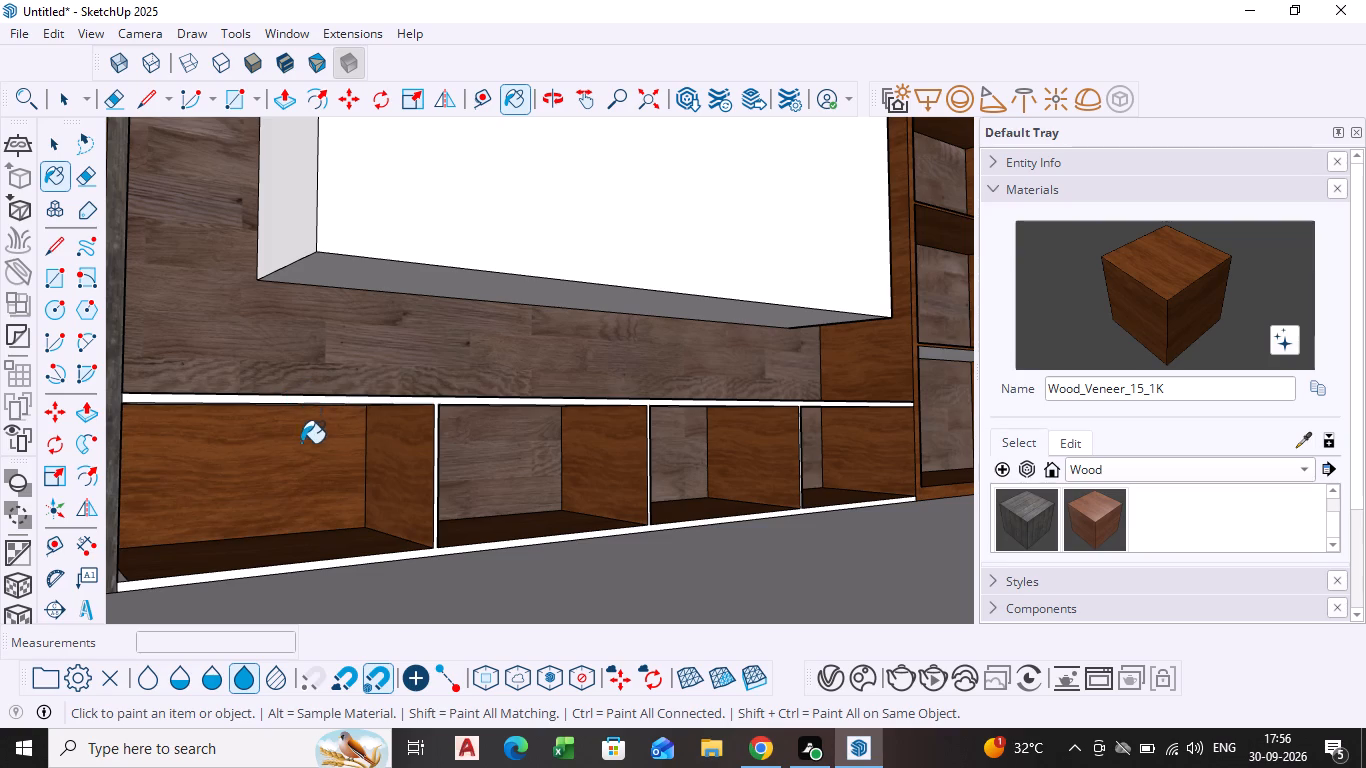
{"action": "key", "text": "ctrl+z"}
Paint the low TV unit's front frame and divider edges with Wood_Veneer_15_1K.
{"action": "scroll", "coordinate": [306, 413], "scroll_direction": "up", "scroll_amount": 4}
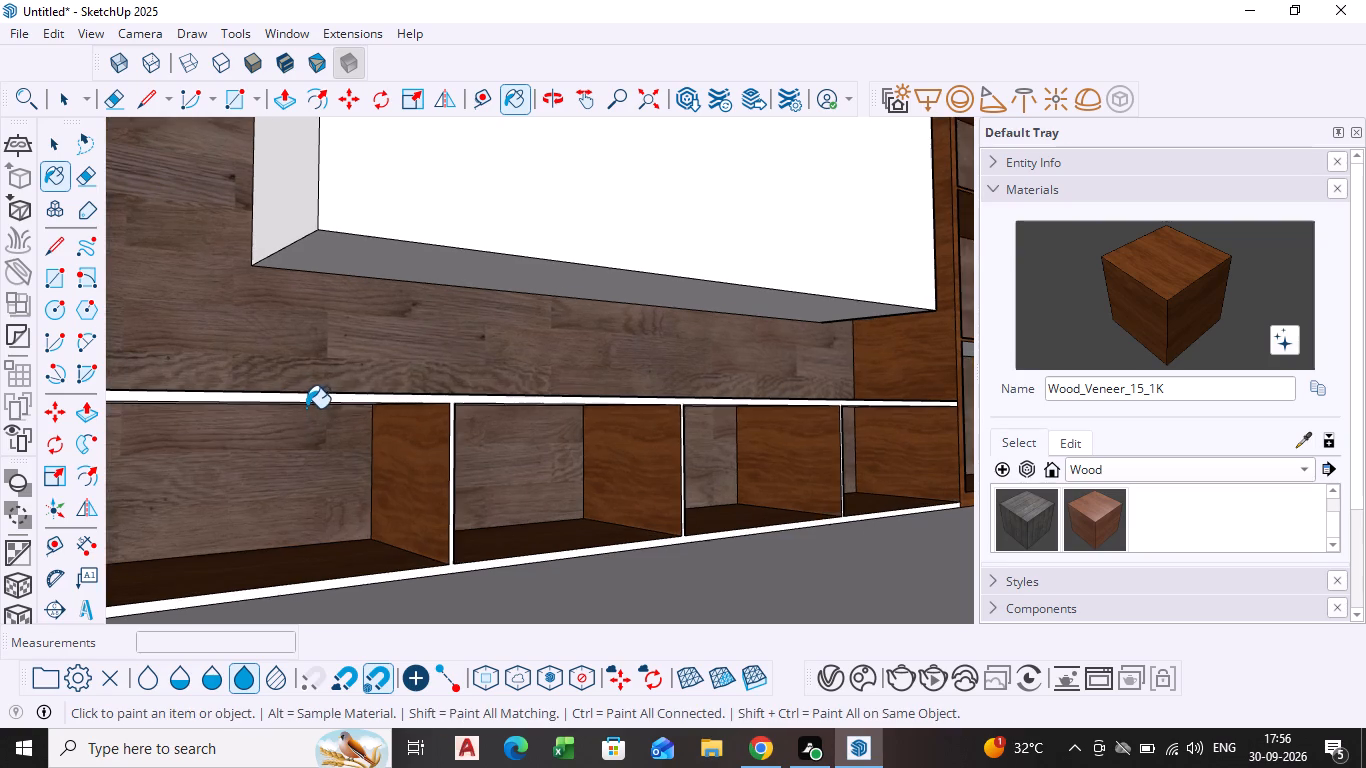
{"action": "scroll", "coordinate": [306, 407], "scroll_direction": "up", "scroll_amount": 3}
{"action": "left_click", "coordinate": [301, 395]}
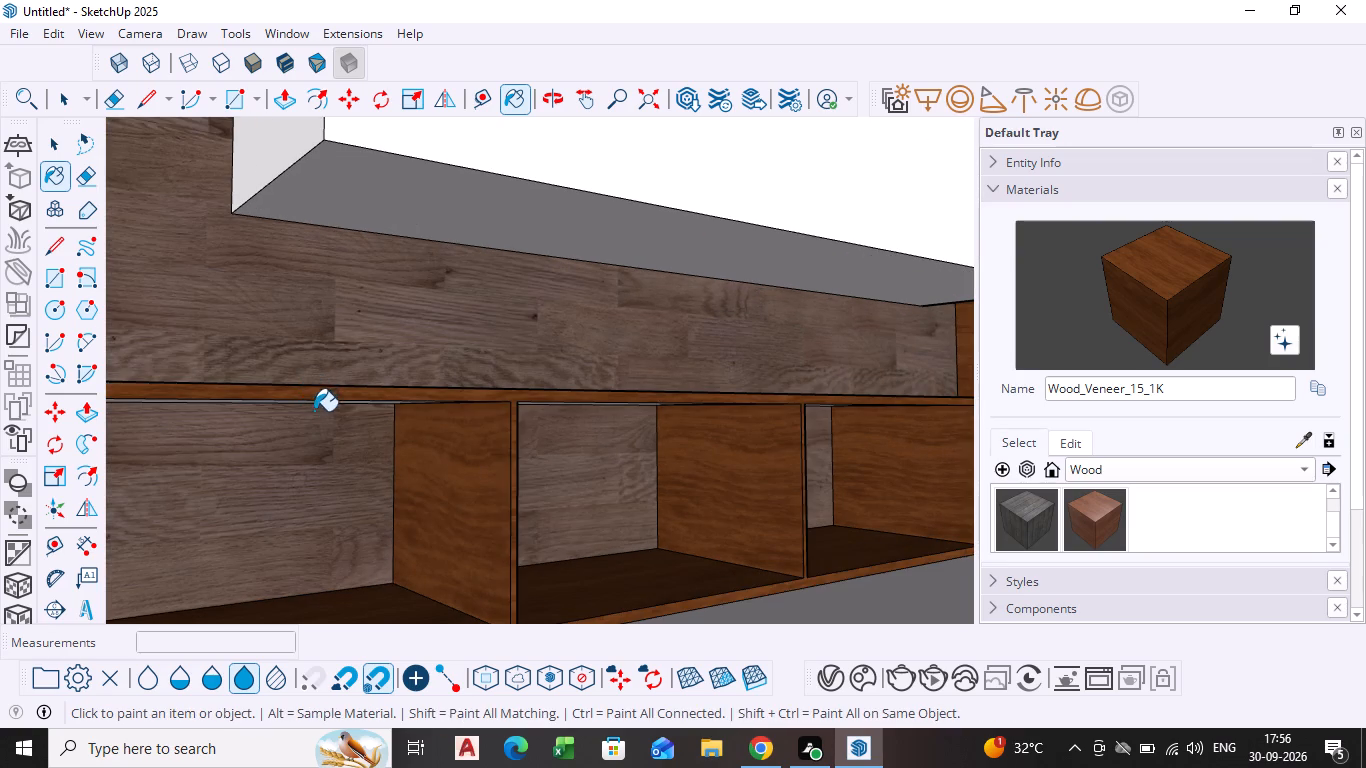
Paint the left inner side and the narrow floor strip of the low TV unit's leftmost compartment with Wood_Veneer_15_1K.
{"action": "scroll", "coordinate": [344, 460], "scroll_direction": "down", "scroll_amount": 4}
{"action": "middle_click_drag", "start_coordinate": [410, 456], "coordinate": [355, 396]}
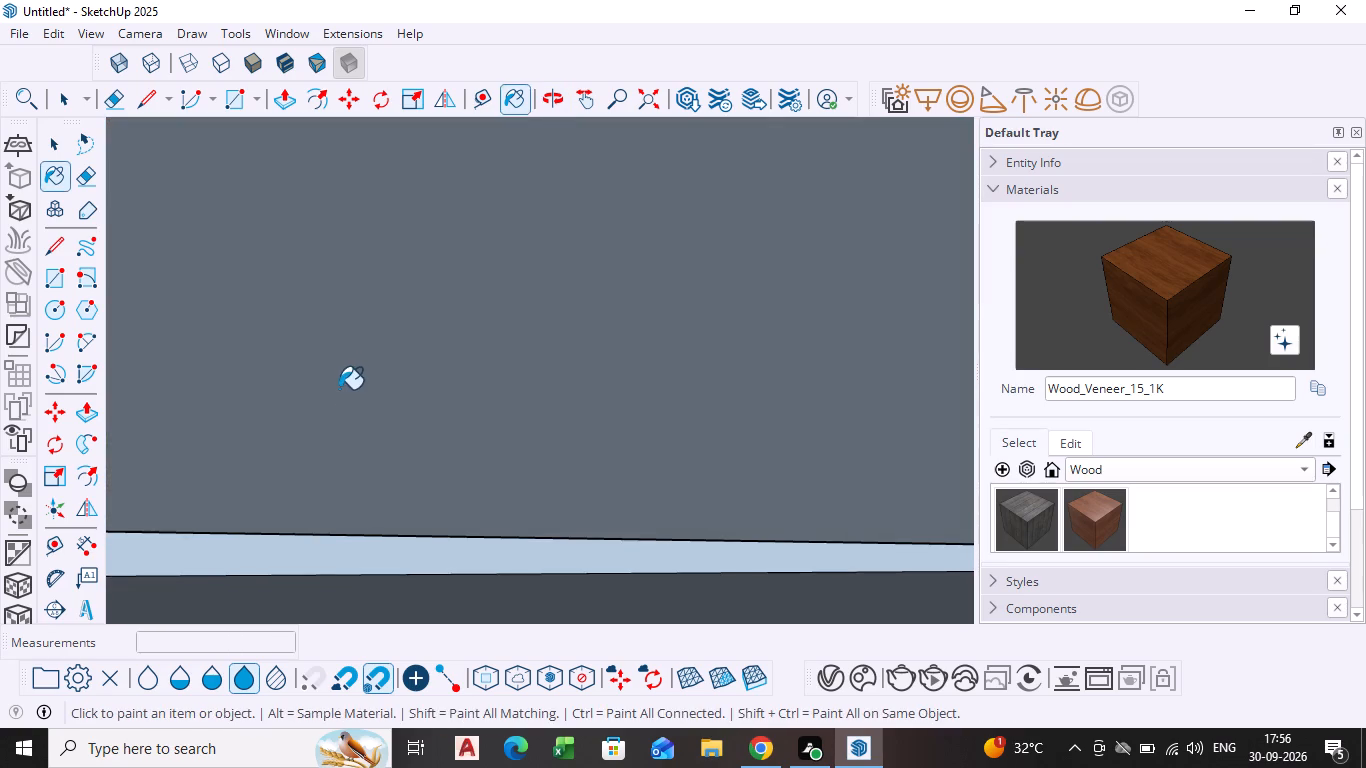
{"action": "scroll", "coordinate": [337, 396], "scroll_direction": "down", "scroll_amount": 1}
{"action": "middle_click_drag", "start_coordinate": [337, 408], "coordinate": [351, 527]}
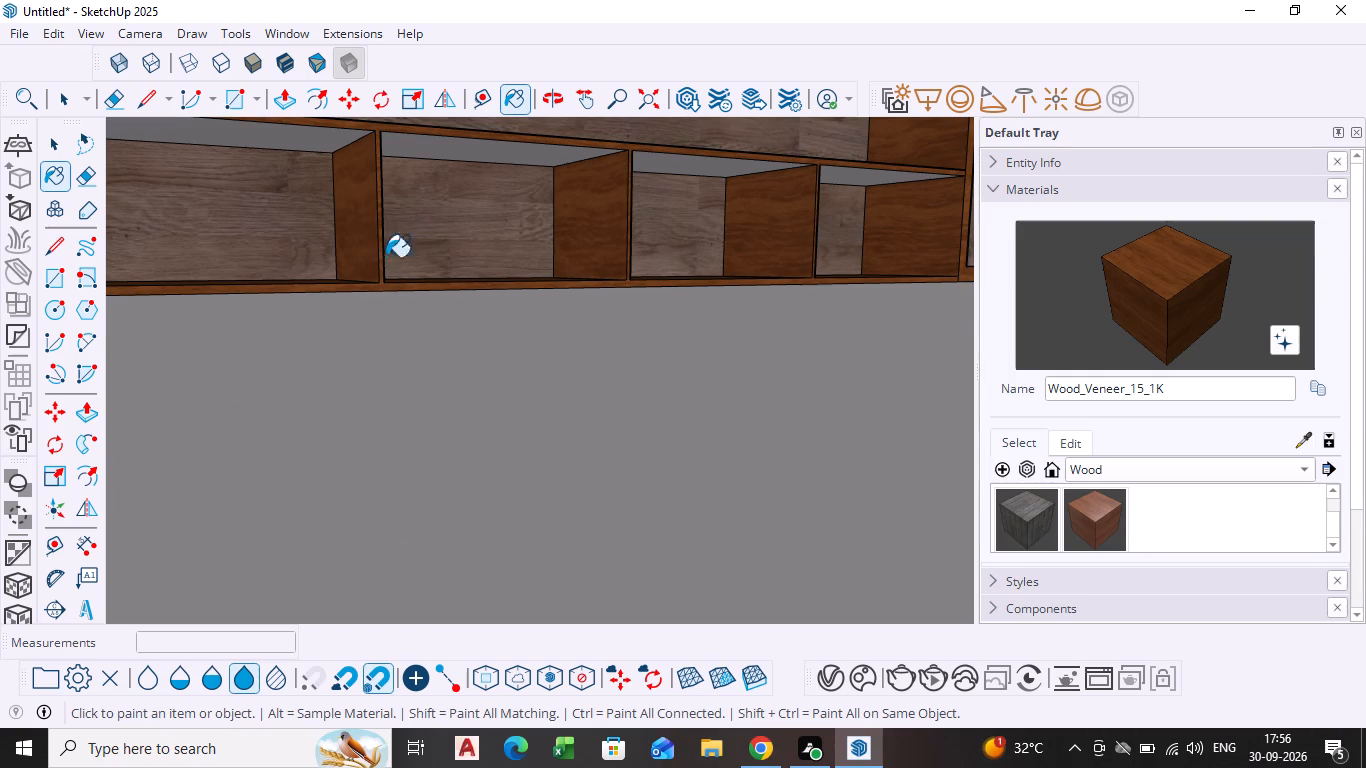
{"action": "middle_click_drag", "start_coordinate": [392, 218], "coordinate": [549, 372], "text": "shift"}
{"action": "middle_click_drag", "start_coordinate": [269, 479], "coordinate": [209, 498]}
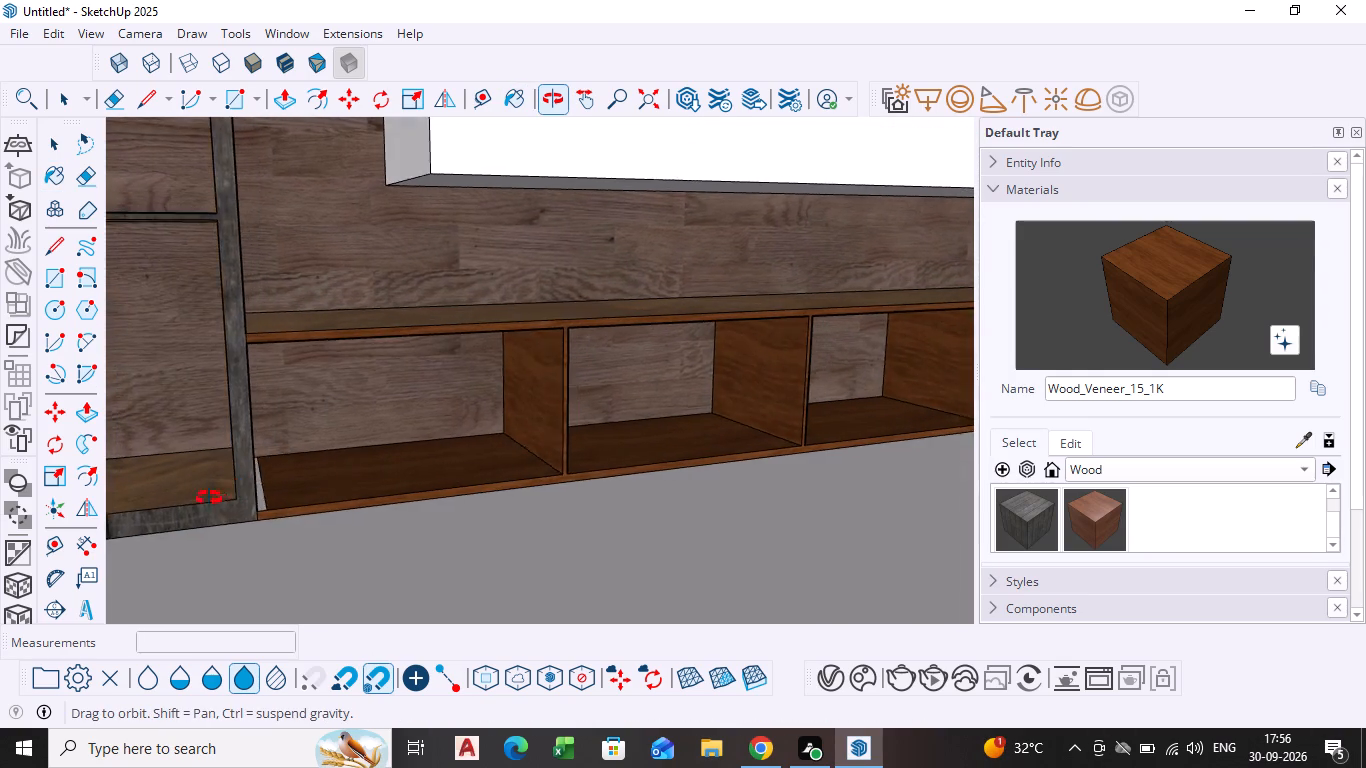
{"action": "middle_click_drag", "start_coordinate": [209, 498], "coordinate": [173, 510]}
{"action": "left_click", "coordinate": [262, 426]}
{"action": "scroll", "coordinate": [261, 461], "scroll_direction": "up", "scroll_amount": 4}
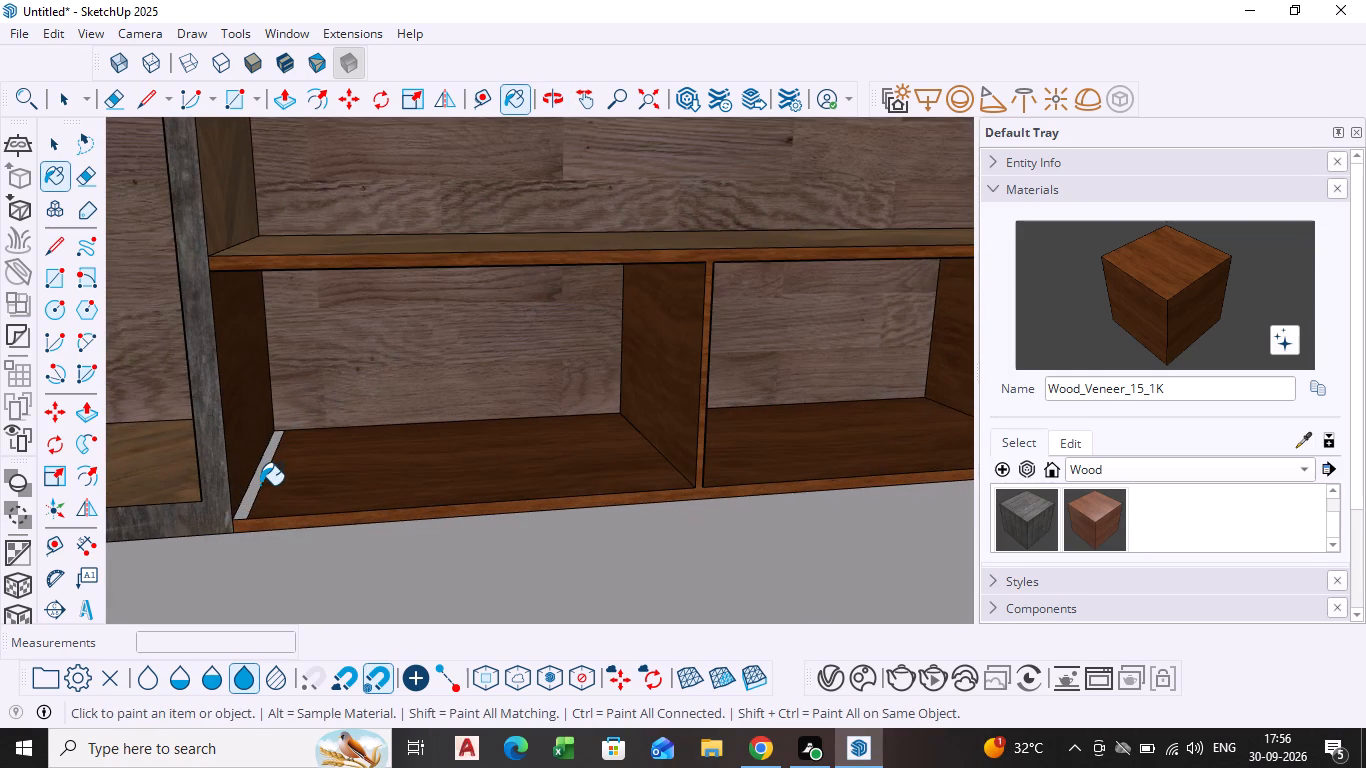
{"action": "left_click", "coordinate": [259, 485]}
Paint the overhead faces of the low TV unit's two left-hand compartments, including the narrow strip at the left end, with Wood_Veneer_15_1K.
{"action": "middle_click_drag", "start_coordinate": [297, 493], "coordinate": [309, 407]}
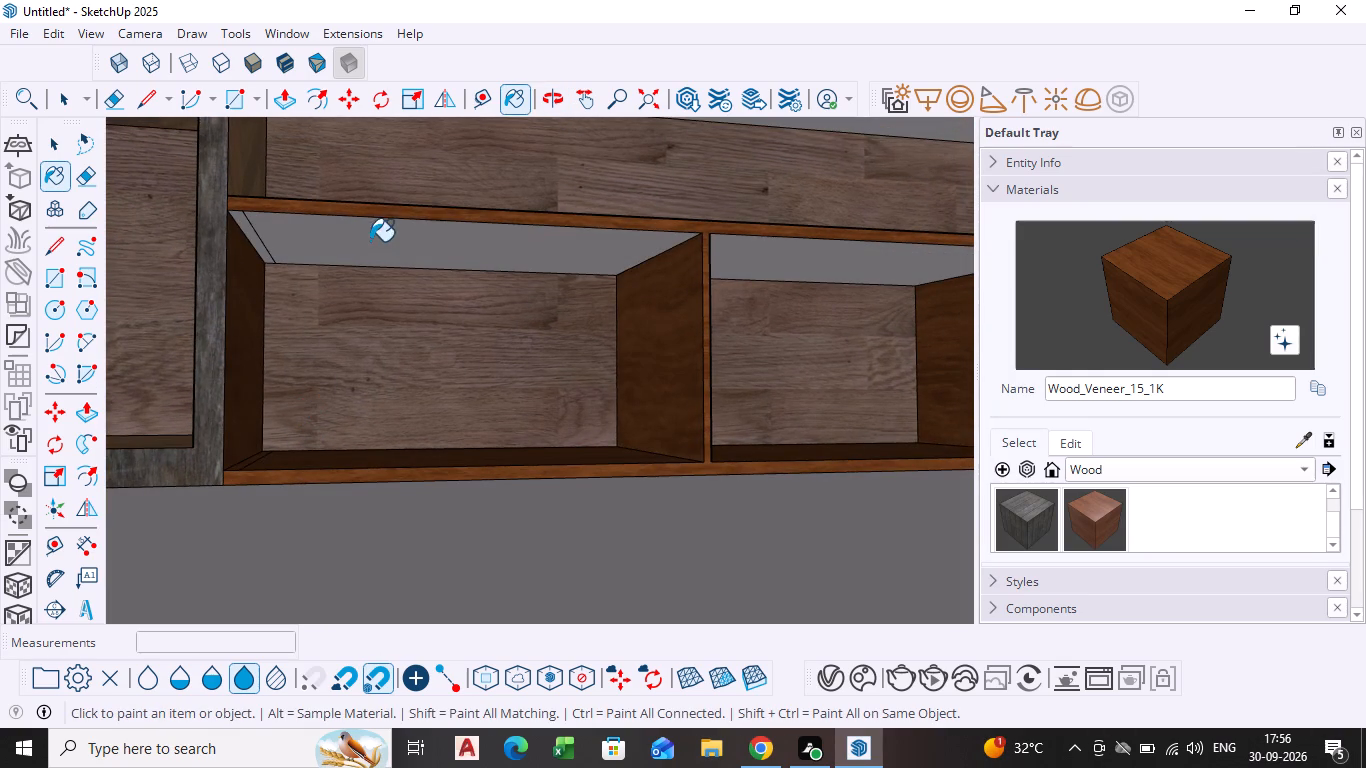
{"action": "left_click", "coordinate": [370, 239]}
{"action": "left_click", "coordinate": [257, 255]}
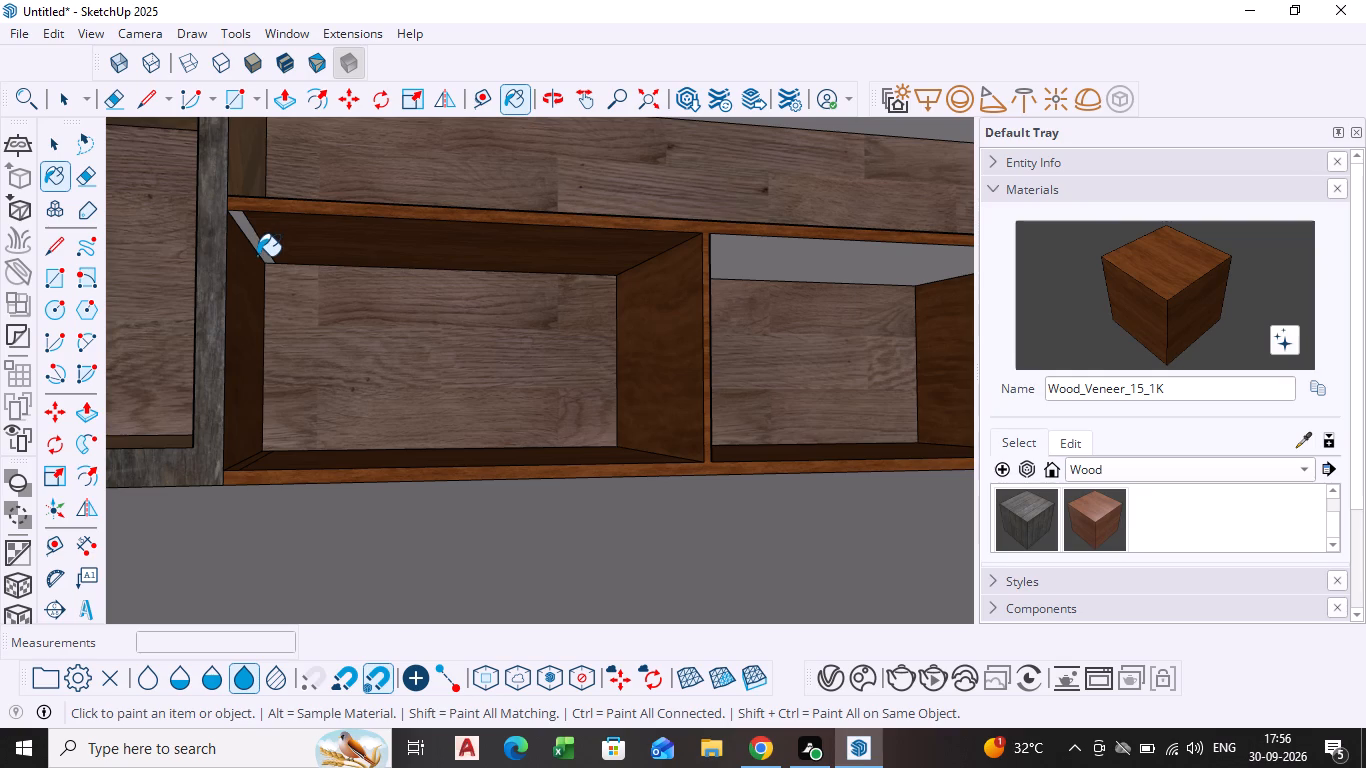
{"action": "scroll", "coordinate": [261, 260], "scroll_direction": "up", "scroll_amount": 6}
{"action": "left_click", "coordinate": [263, 245]}
{"action": "scroll", "coordinate": [296, 356], "scroll_direction": "down", "scroll_amount": 7}
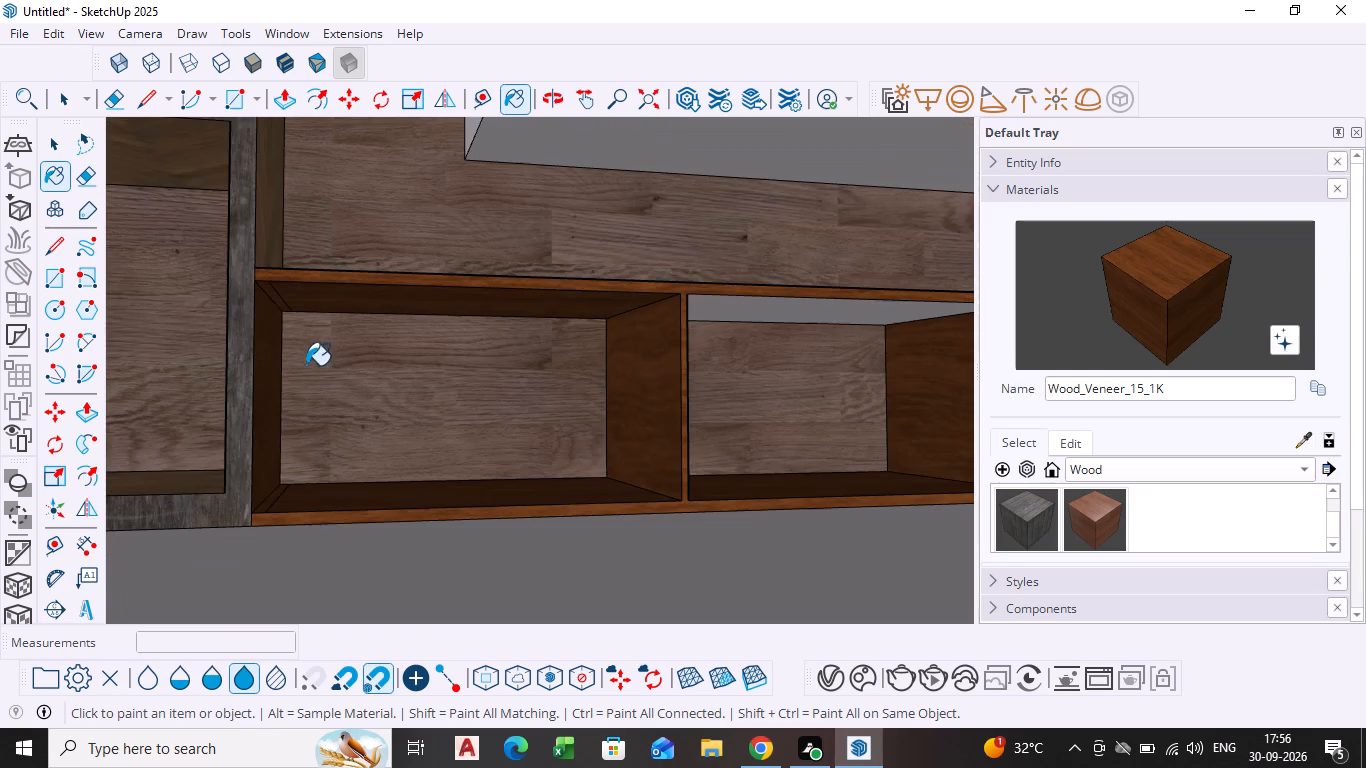
{"action": "left_click_drag", "start_coordinate": [829, 315], "coordinate": [829, 324]}
{"action": "middle_click_drag", "start_coordinate": [833, 334], "coordinate": [810, 317]}
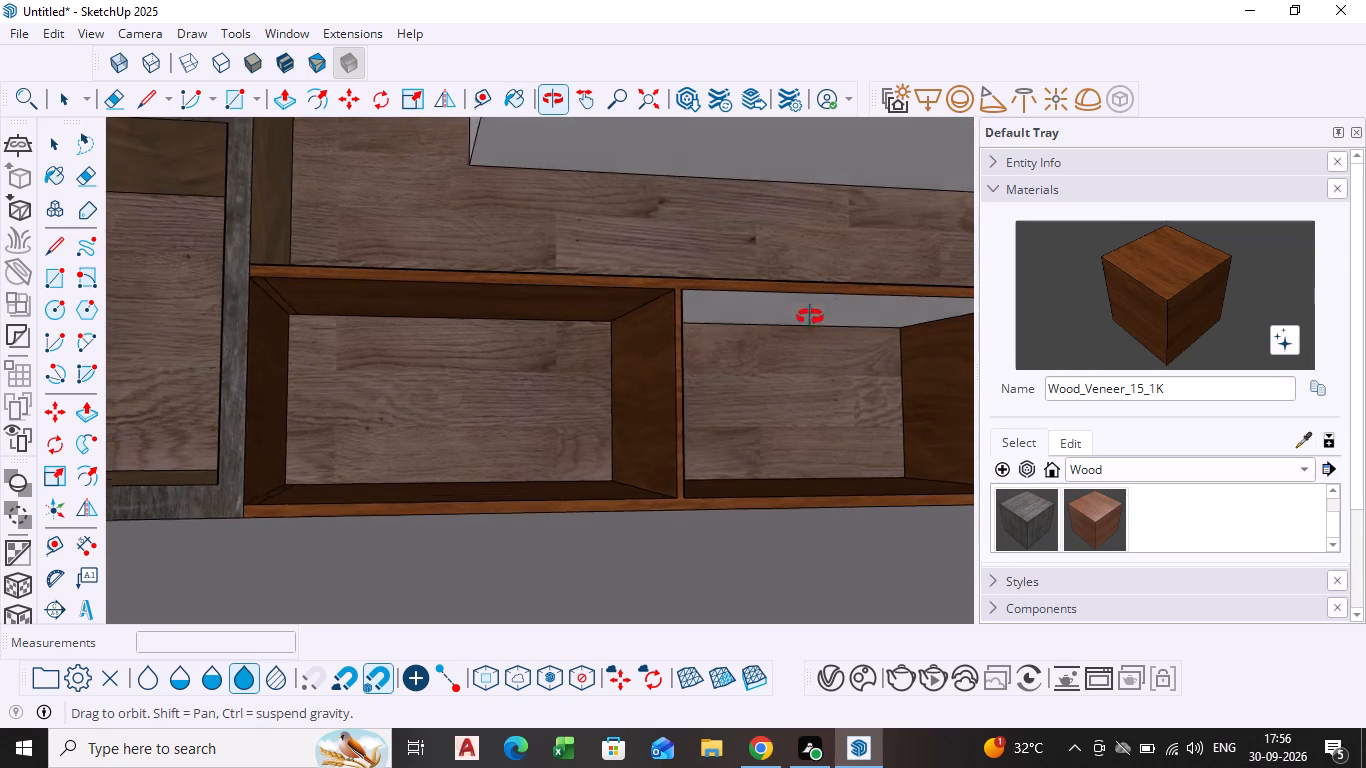
{"action": "middle_click_drag", "start_coordinate": [810, 317], "coordinate": [807, 315]}
{"action": "left_click", "coordinate": [802, 308]}
Paint the third compartment's left inner side and the overhead faces of the low TV unit's two right-hand compartments with Wood_Veneer_15_1K.
{"action": "scroll", "coordinate": [768, 389], "scroll_direction": "down", "scroll_amount": 6}
{"action": "middle_click_drag", "start_coordinate": [752, 421], "coordinate": [136, 482], "text": "shift"}
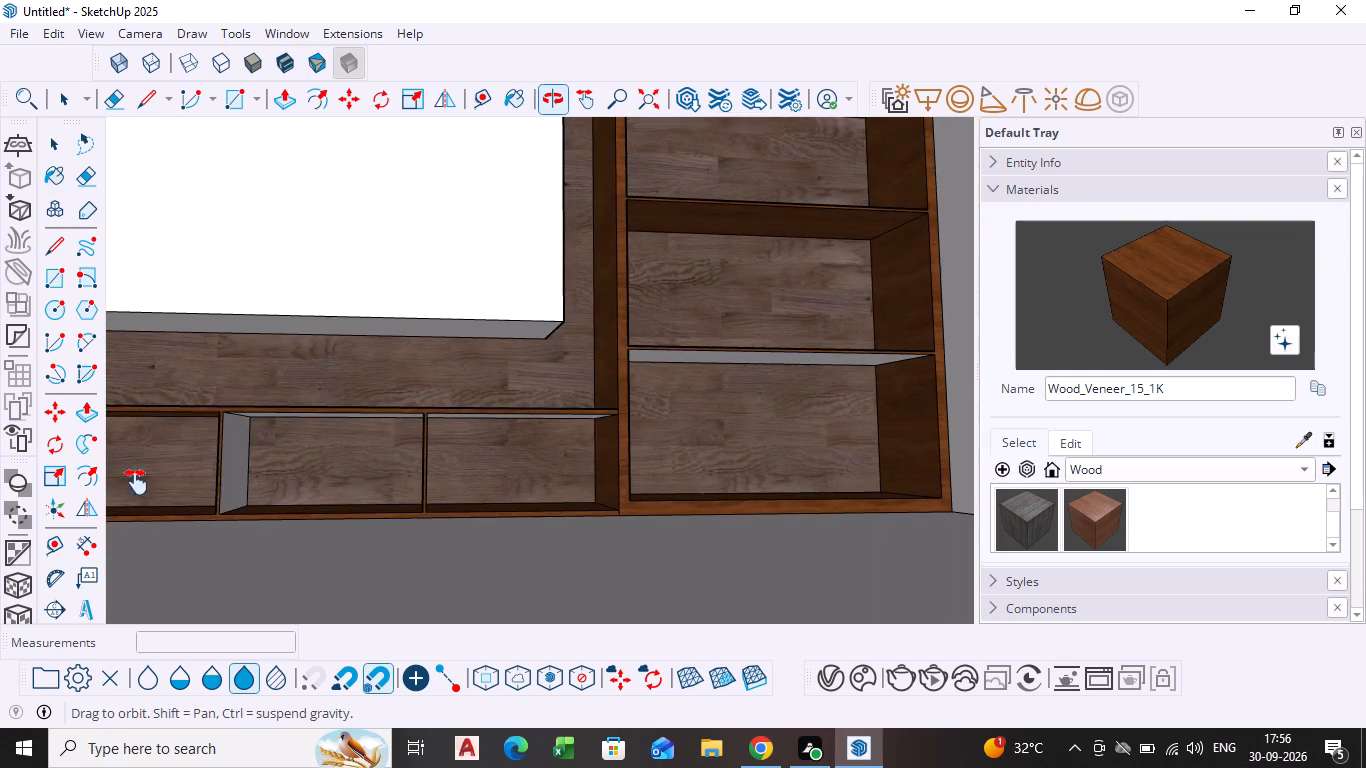
{"action": "middle_click_drag", "start_coordinate": [136, 482], "coordinate": [137, 477], "text": "shift"}
{"action": "left_click", "coordinate": [237, 460]}
{"action": "scroll", "coordinate": [258, 428], "scroll_direction": "up", "scroll_amount": 4}
{"action": "middle_click_drag", "start_coordinate": [258, 420], "coordinate": [257, 375]}
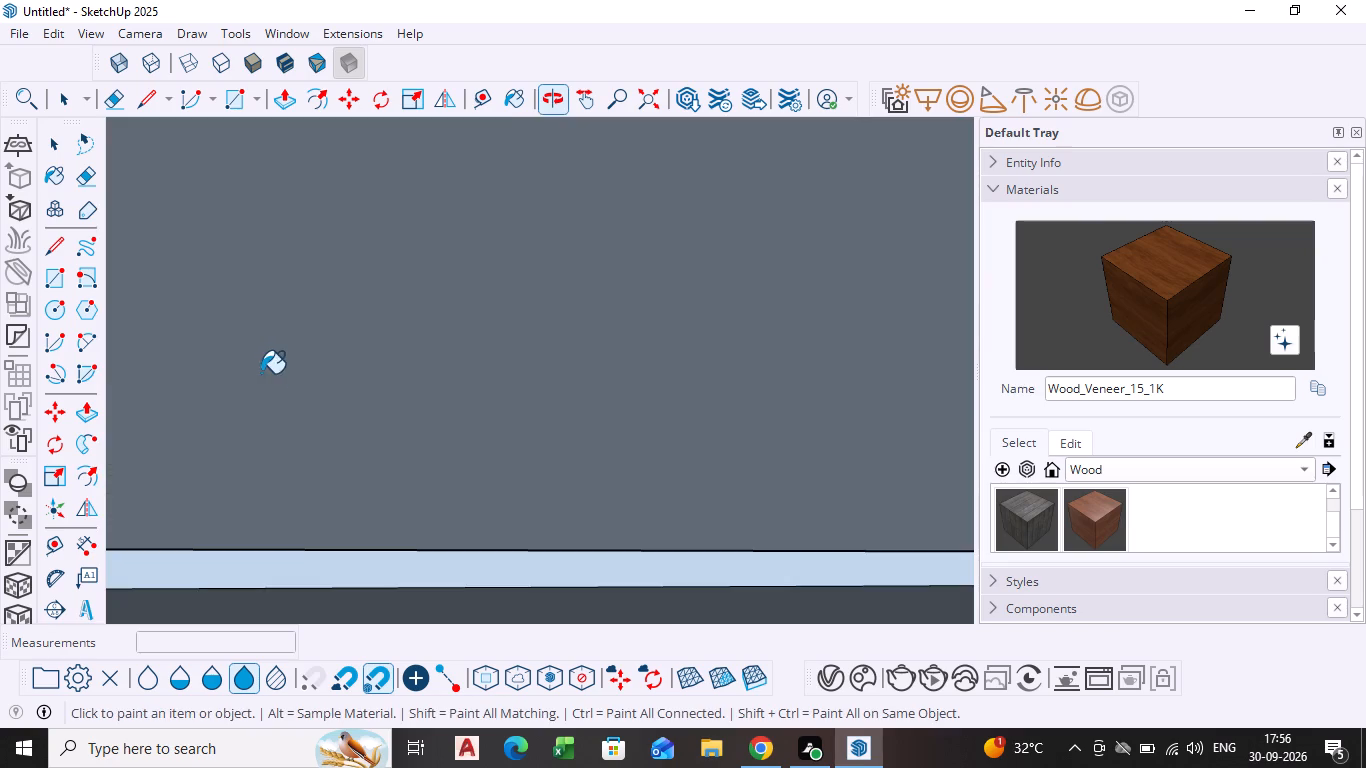
{"action": "middle_click_drag", "start_coordinate": [260, 454], "coordinate": [260, 515]}
{"action": "left_click", "coordinate": [309, 263]}
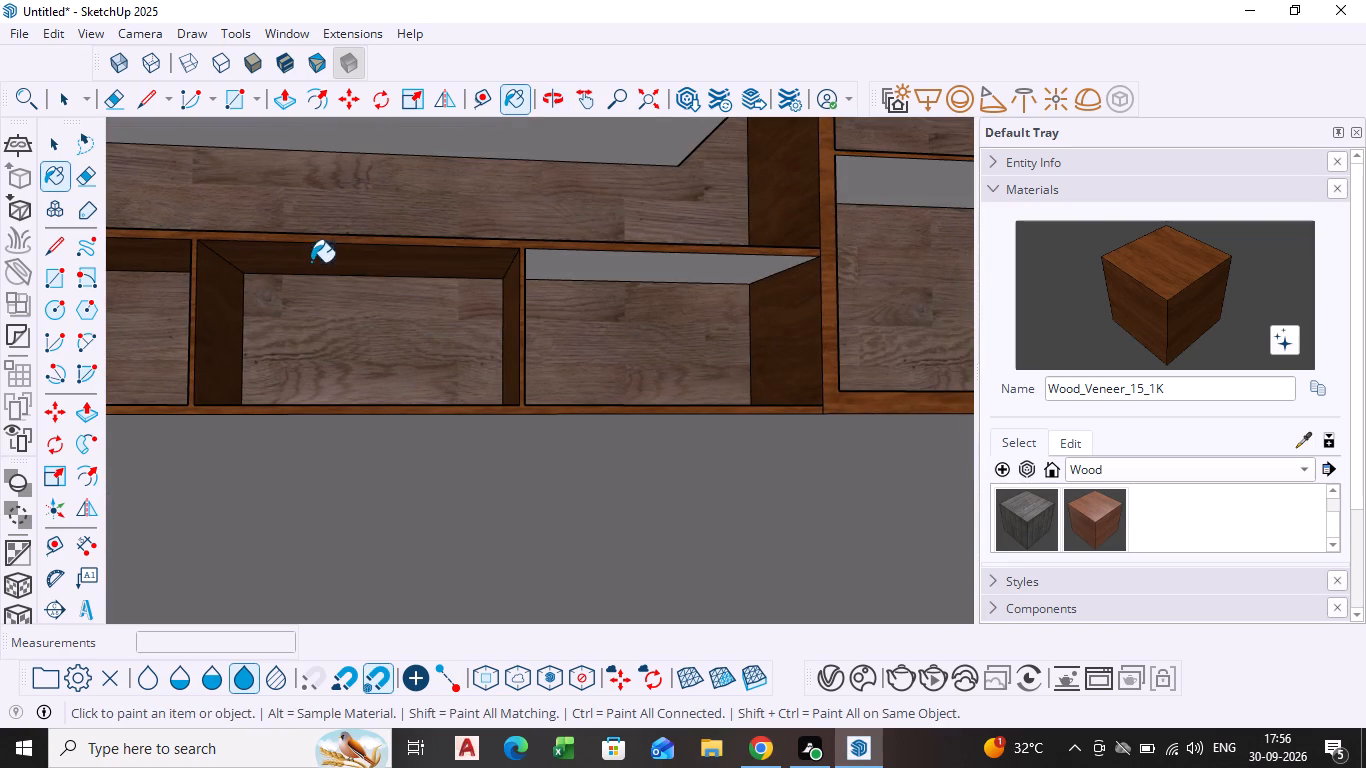
{"action": "left_click", "coordinate": [617, 272]}
Paint the left inner side of the low TV unit's second compartment from the left with Wood_Veneer_15_1K.
{"action": "scroll", "coordinate": [611, 301], "scroll_direction": "down", "scroll_amount": 10}
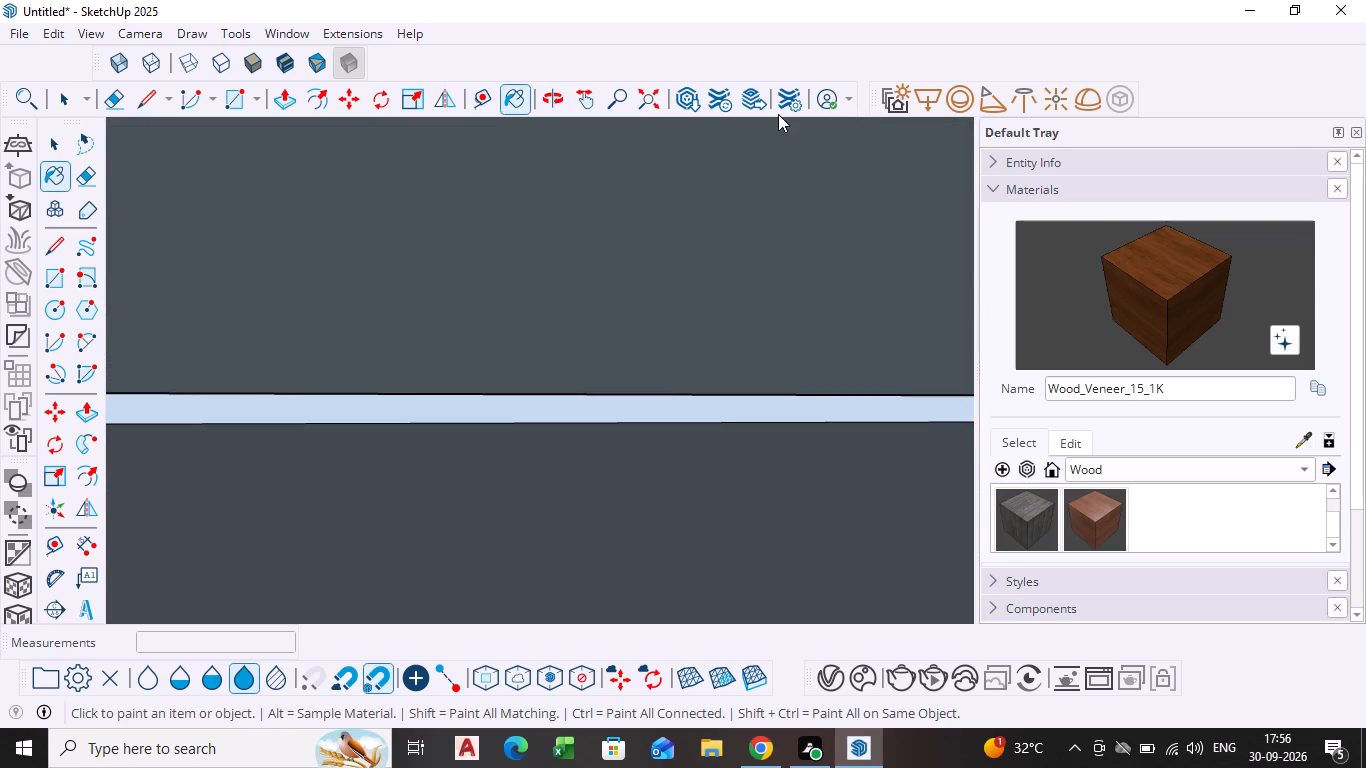
{"action": "left_click", "coordinate": [650, 105]}
{"action": "scroll", "coordinate": [733, 388], "scroll_direction": "down", "scroll_amount": 1}
{"action": "middle_click_drag", "start_coordinate": [733, 388], "coordinate": [709, 375]}
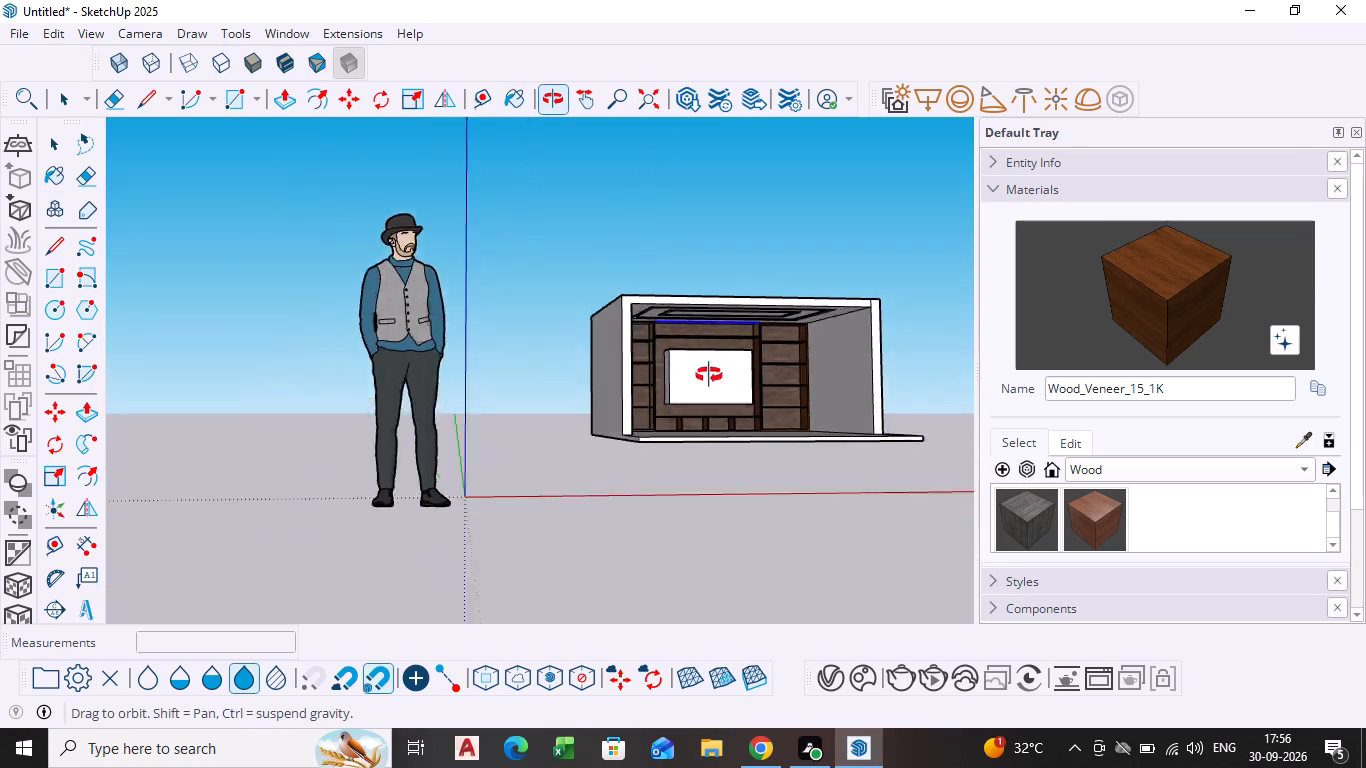
{"action": "middle_click_drag", "start_coordinate": [709, 375], "coordinate": [567, 386]}
{"action": "scroll", "coordinate": [676, 341], "scroll_direction": "up", "scroll_amount": 5}
{"action": "scroll", "coordinate": [709, 487], "scroll_direction": "up", "scroll_amount": 6}
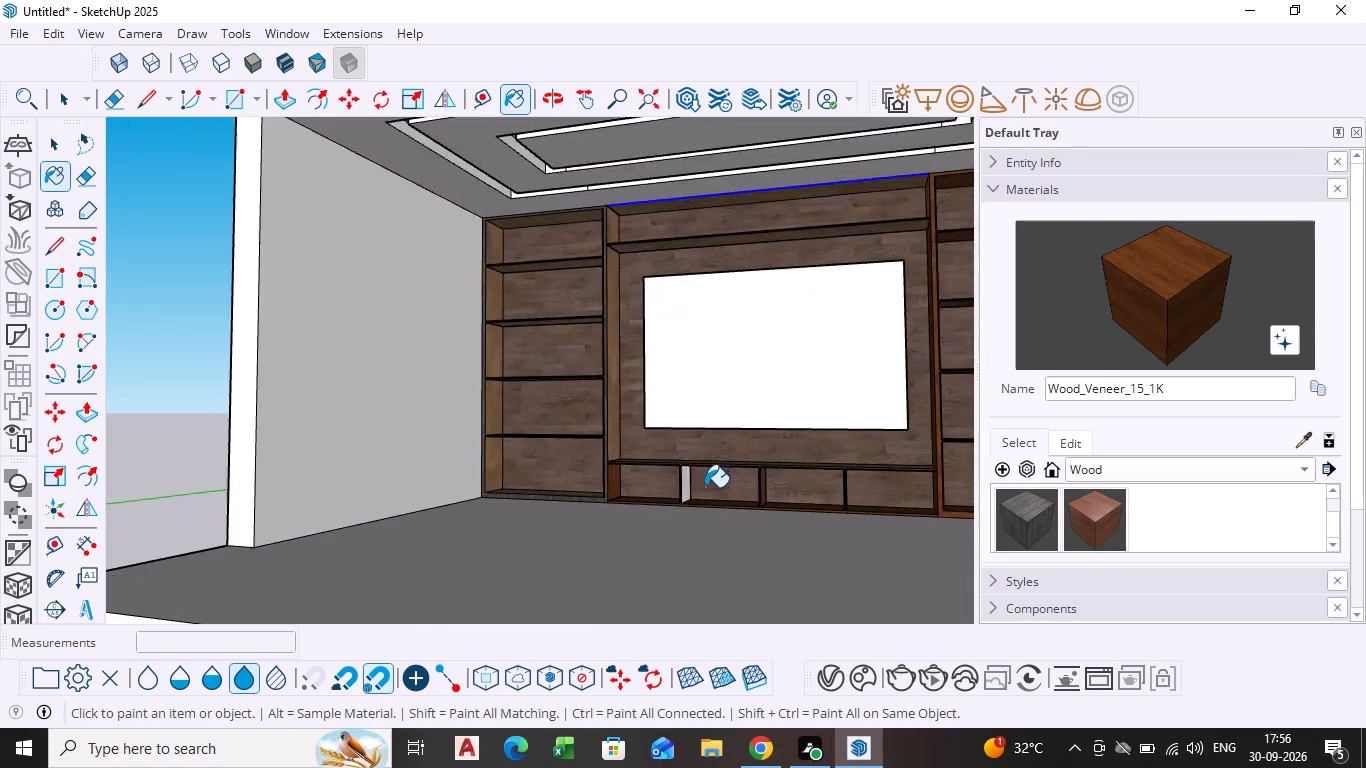
{"action": "scroll", "coordinate": [705, 487], "scroll_direction": "up", "scroll_amount": 3}
{"action": "left_click", "coordinate": [689, 483]}
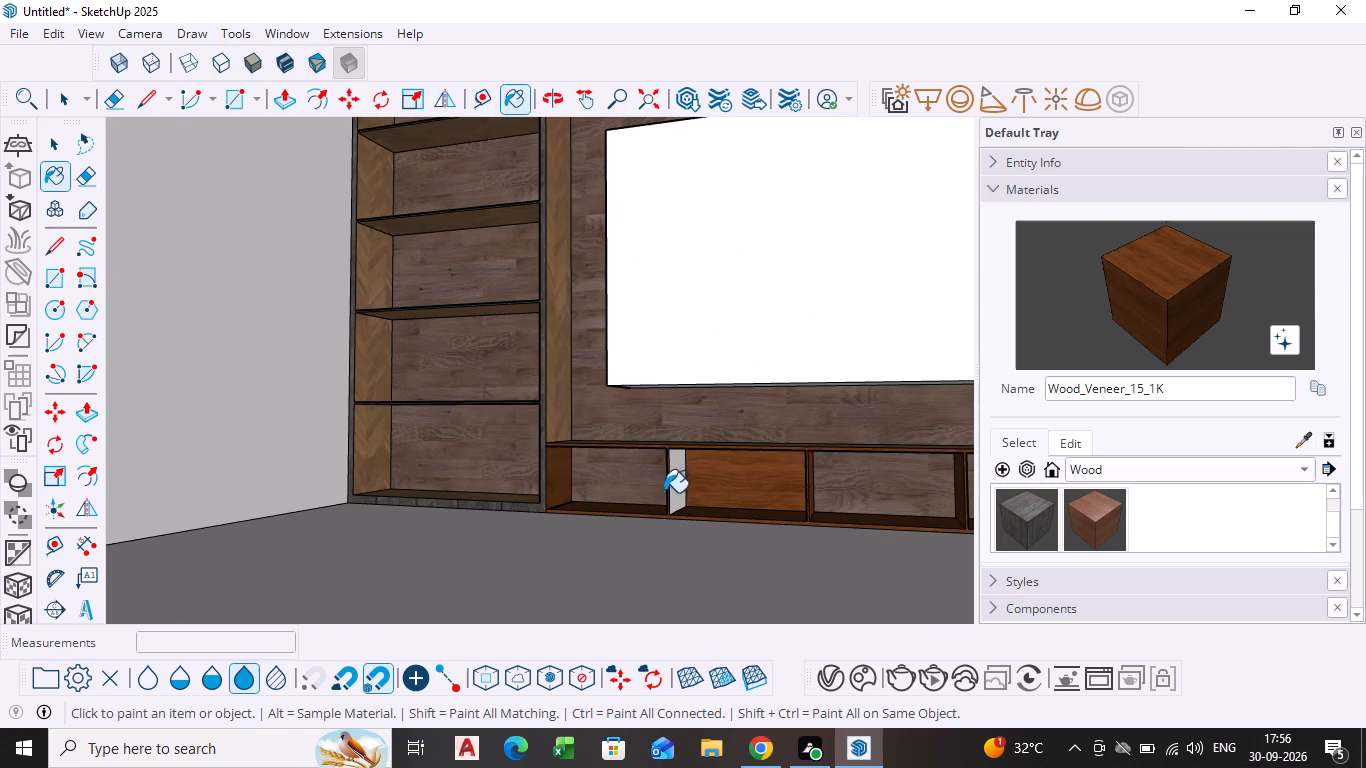
{"action": "key", "text": "ctrl+z"}
{"action": "scroll", "coordinate": [714, 467], "scroll_direction": "up", "scroll_amount": 5}
{"action": "left_click", "coordinate": [659, 489]}
Paint the left inner side of the low TV unit's rightmost compartment with Wood_Veneer_15_1K.
{"action": "scroll", "coordinate": [667, 507], "scroll_direction": "down", "scroll_amount": 6}
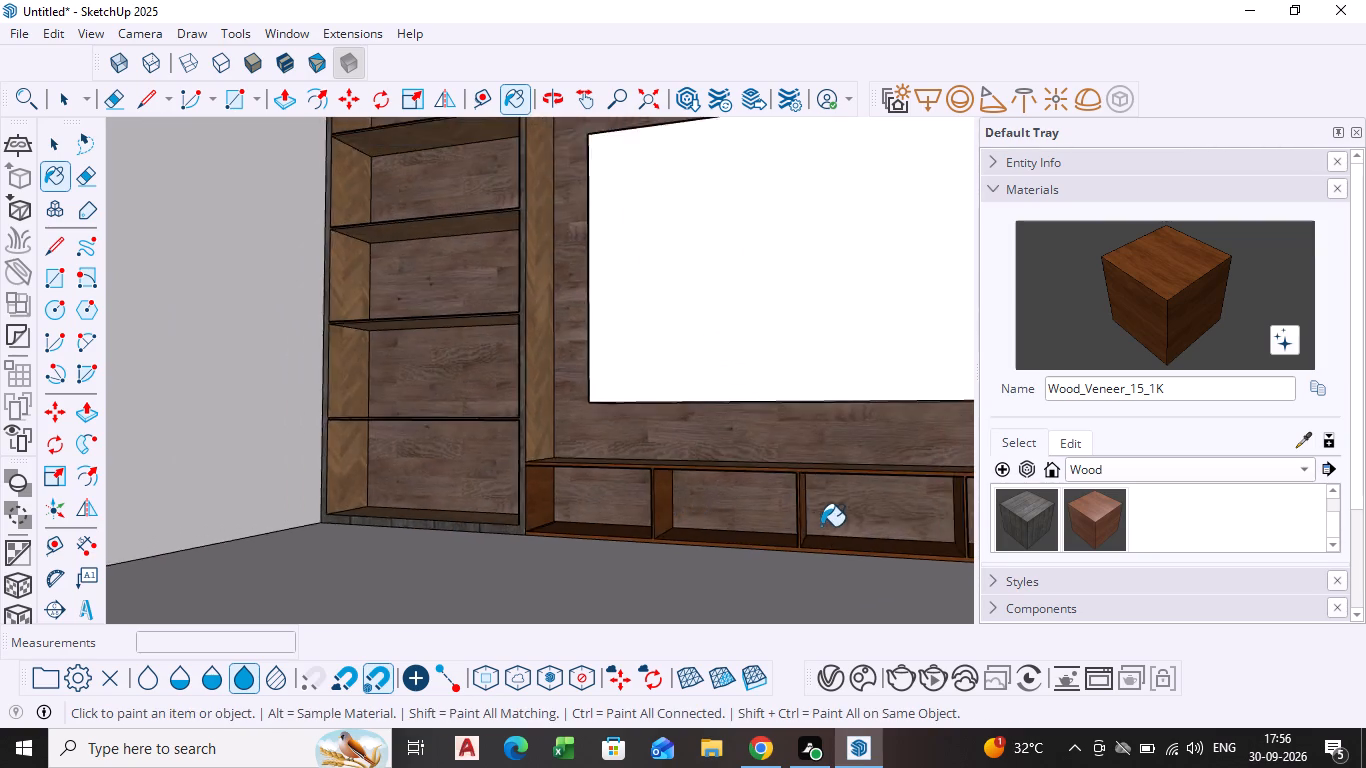
{"action": "scroll", "coordinate": [821, 526], "scroll_direction": "down", "scroll_amount": 2}
{"action": "middle_click_drag", "start_coordinate": [858, 537], "coordinate": [524, 487], "text": "shift"}
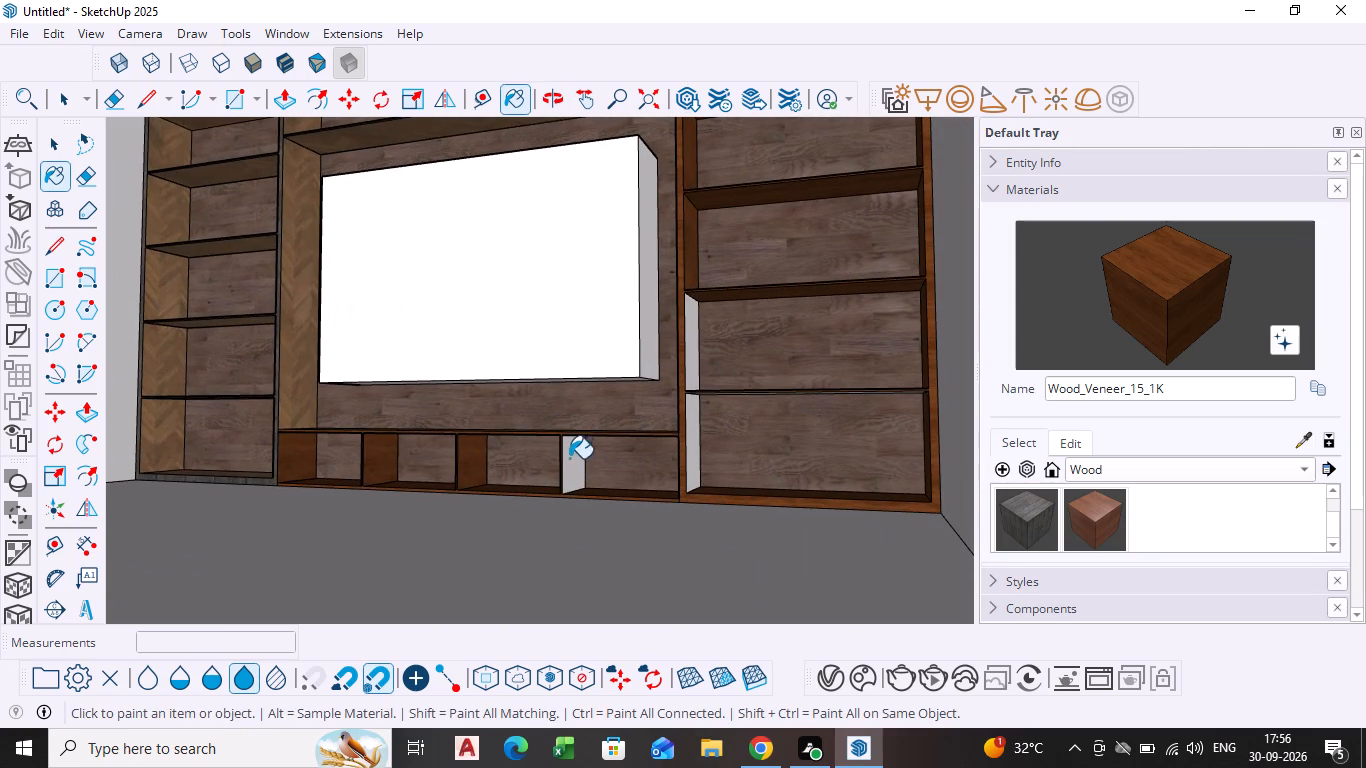
{"action": "left_click", "coordinate": [568, 466]}
Paint the left inner sides of the right bookcase's two lowest compartments with Wood_Veneer_15_1K.
{"action": "scroll", "coordinate": [690, 445], "scroll_direction": "up", "scroll_amount": 4}
{"action": "left_click", "coordinate": [698, 444]}
{"action": "left_click", "coordinate": [682, 328]}
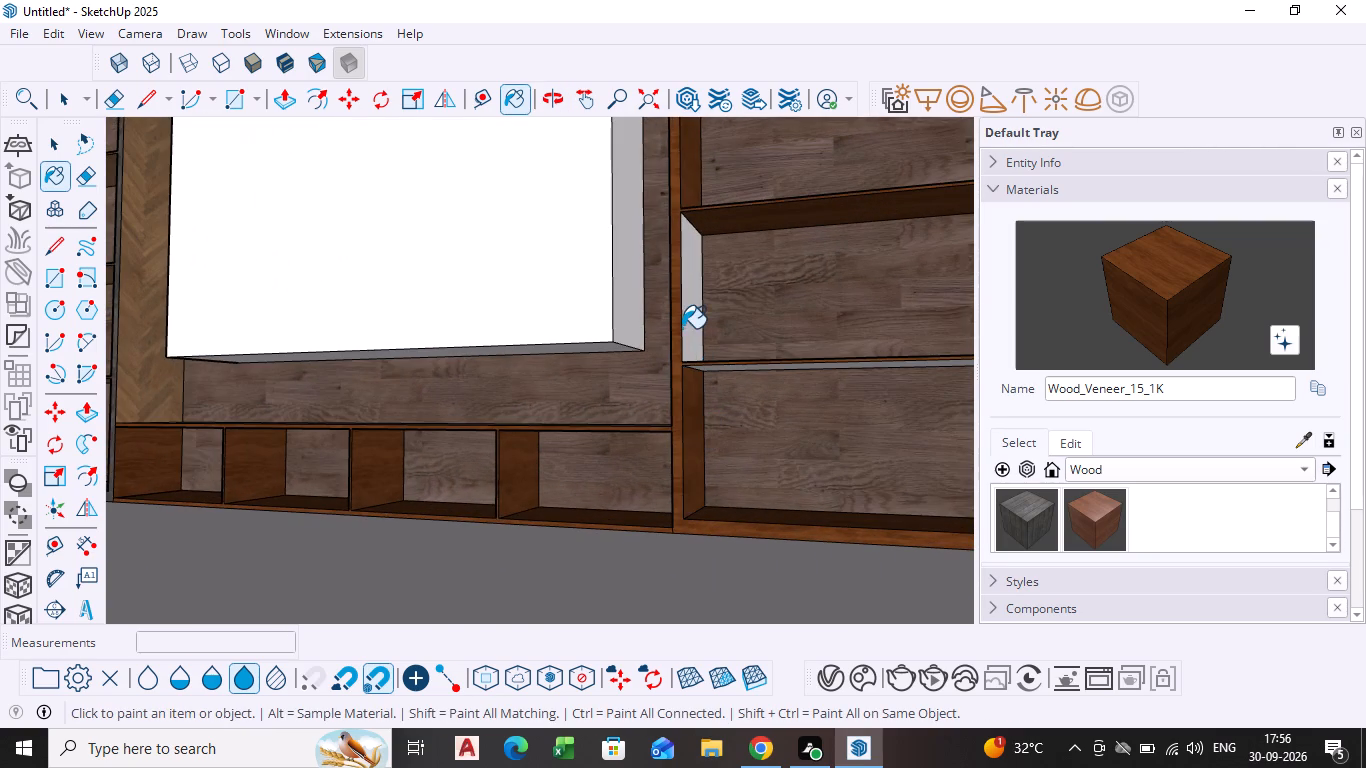
{"action": "left_click", "coordinate": [693, 311]}
Paint the overhead face of the right bookcase's lowest compartment with Wood_Veneer_15_1K.
{"action": "middle_click_drag", "start_coordinate": [734, 390], "coordinate": [734, 332]}
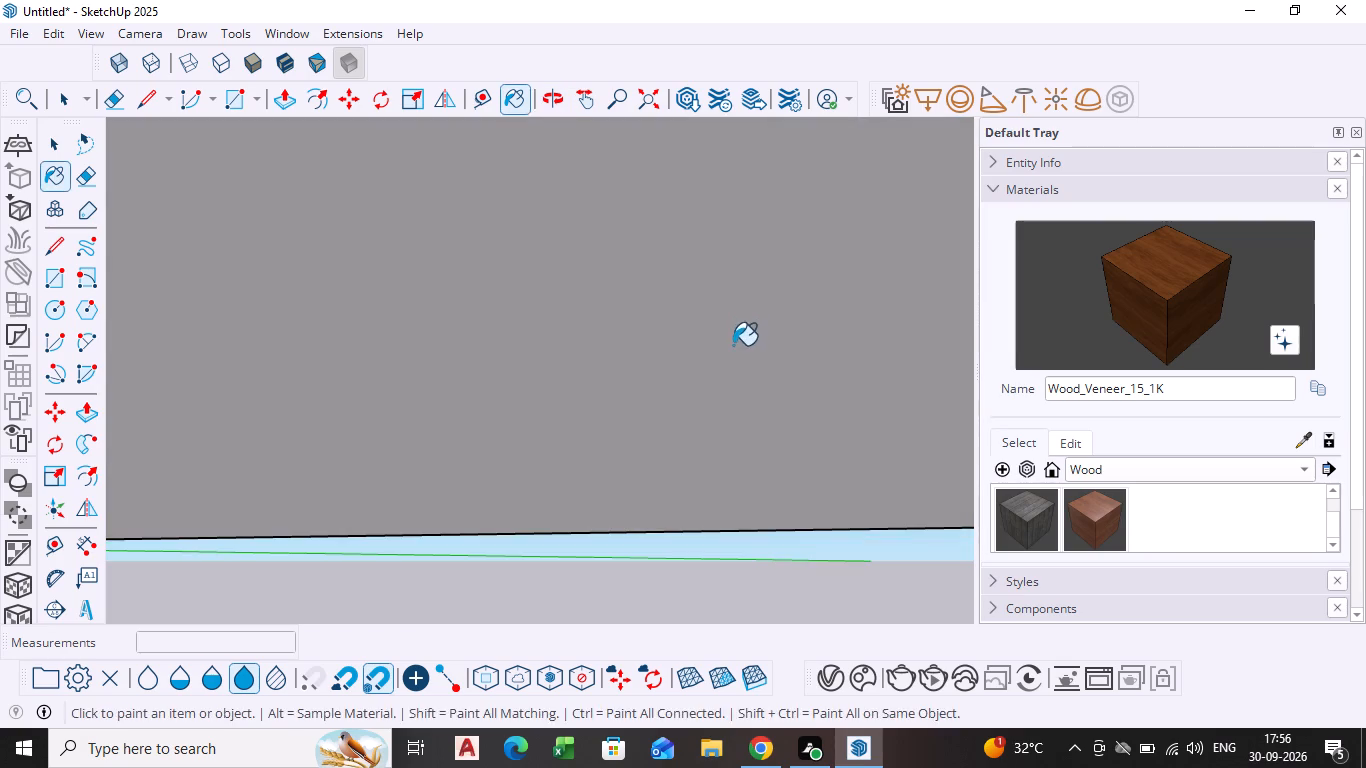
{"action": "middle_click_drag", "start_coordinate": [732, 359], "coordinate": [732, 559]}
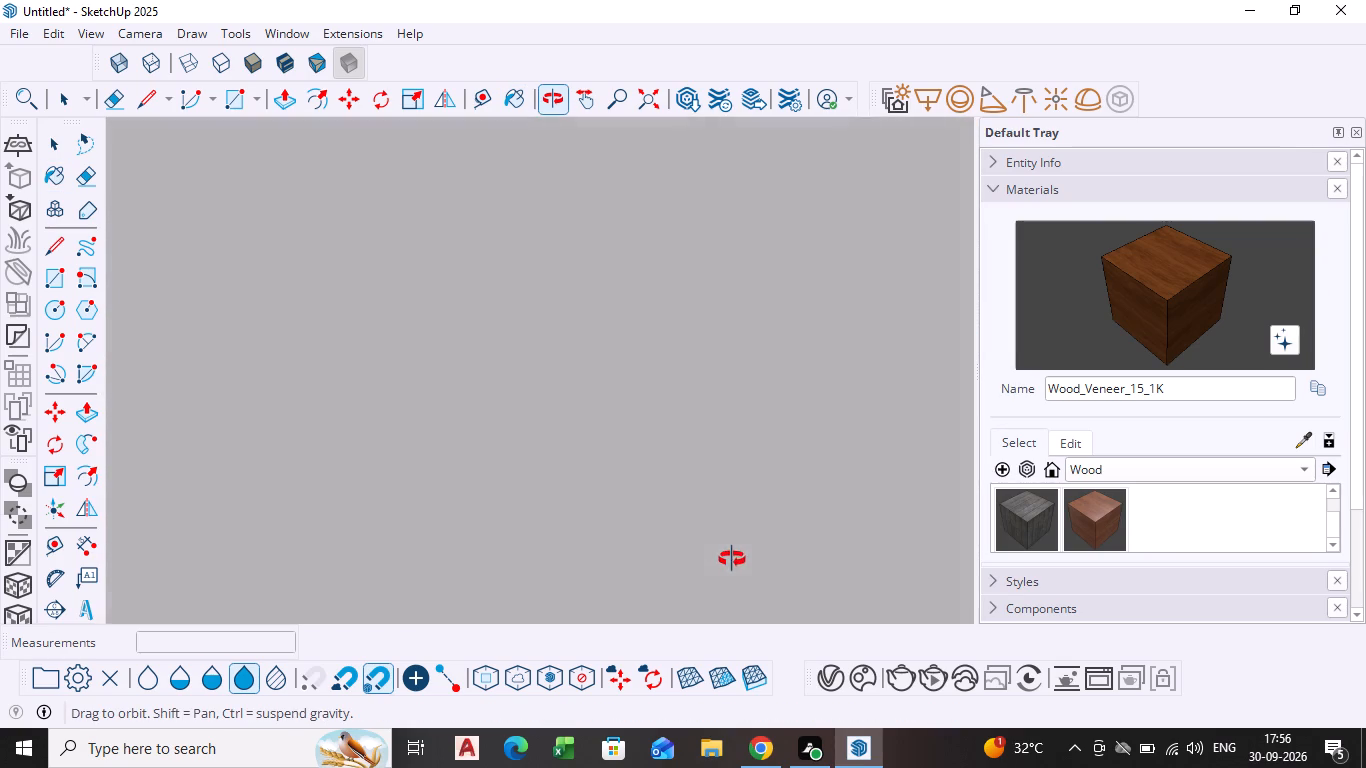
{"action": "middle_click_drag", "start_coordinate": [732, 559], "coordinate": [732, 547]}
{"action": "scroll", "coordinate": [756, 354], "scroll_direction": "down", "scroll_amount": 18}
{"action": "scroll", "coordinate": [804, 217], "scroll_direction": "down", "scroll_amount": 5}
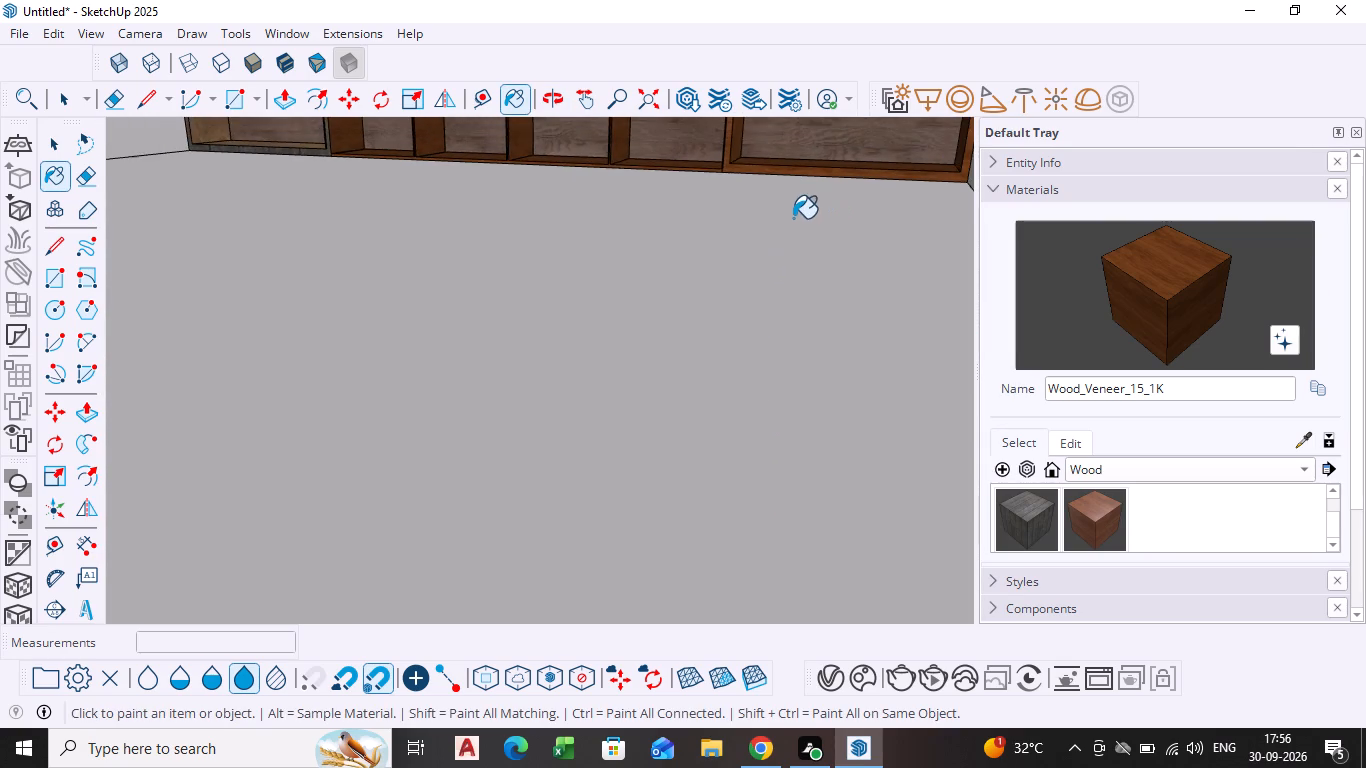
{"action": "middle_click_drag", "start_coordinate": [764, 253], "coordinate": [624, 499], "text": "shift"}
{"action": "middle_click_drag", "start_coordinate": [703, 327], "coordinate": [724, 223]}
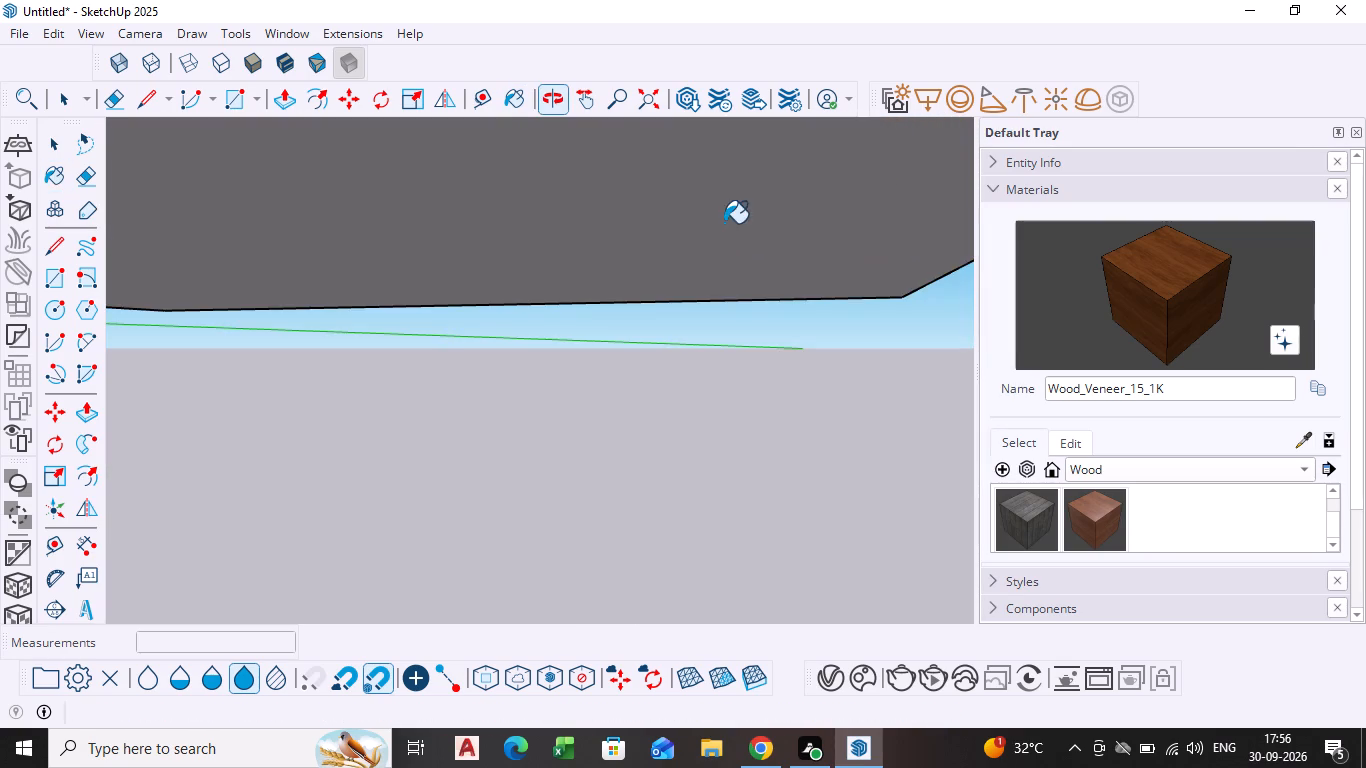
{"action": "middle_click_drag", "start_coordinate": [718, 240], "coordinate": [716, 299]}
{"action": "scroll", "coordinate": [737, 183], "scroll_direction": "up", "scroll_amount": 7}
{"action": "middle_click_drag", "start_coordinate": [732, 168], "coordinate": [732, 151]}
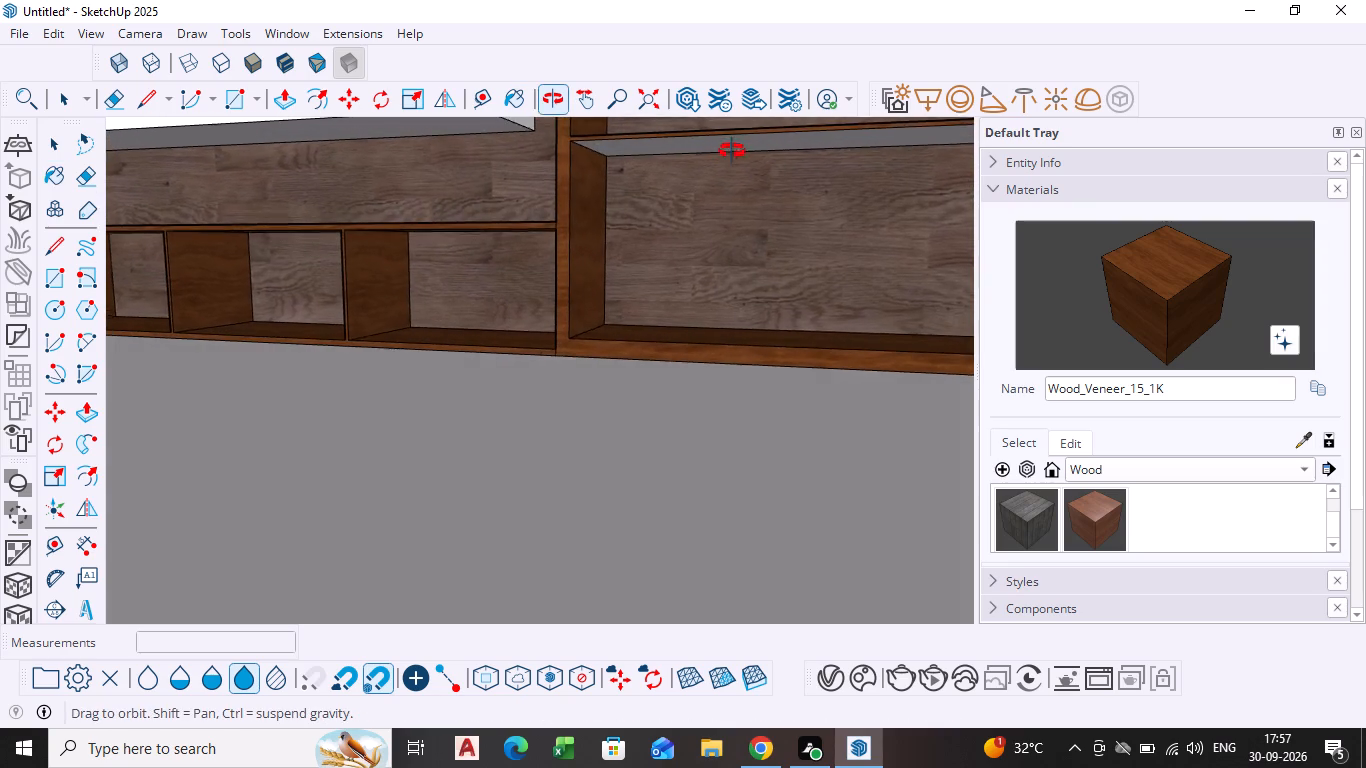
{"action": "middle_click_drag", "start_coordinate": [732, 151], "coordinate": [732, 145]}
{"action": "left_click", "coordinate": [729, 143]}
Examine the TV and shelving wall from several viewpoints to check the applied wood finishes.
{"action": "scroll", "coordinate": [682, 226], "scroll_direction": "down", "scroll_amount": 17}
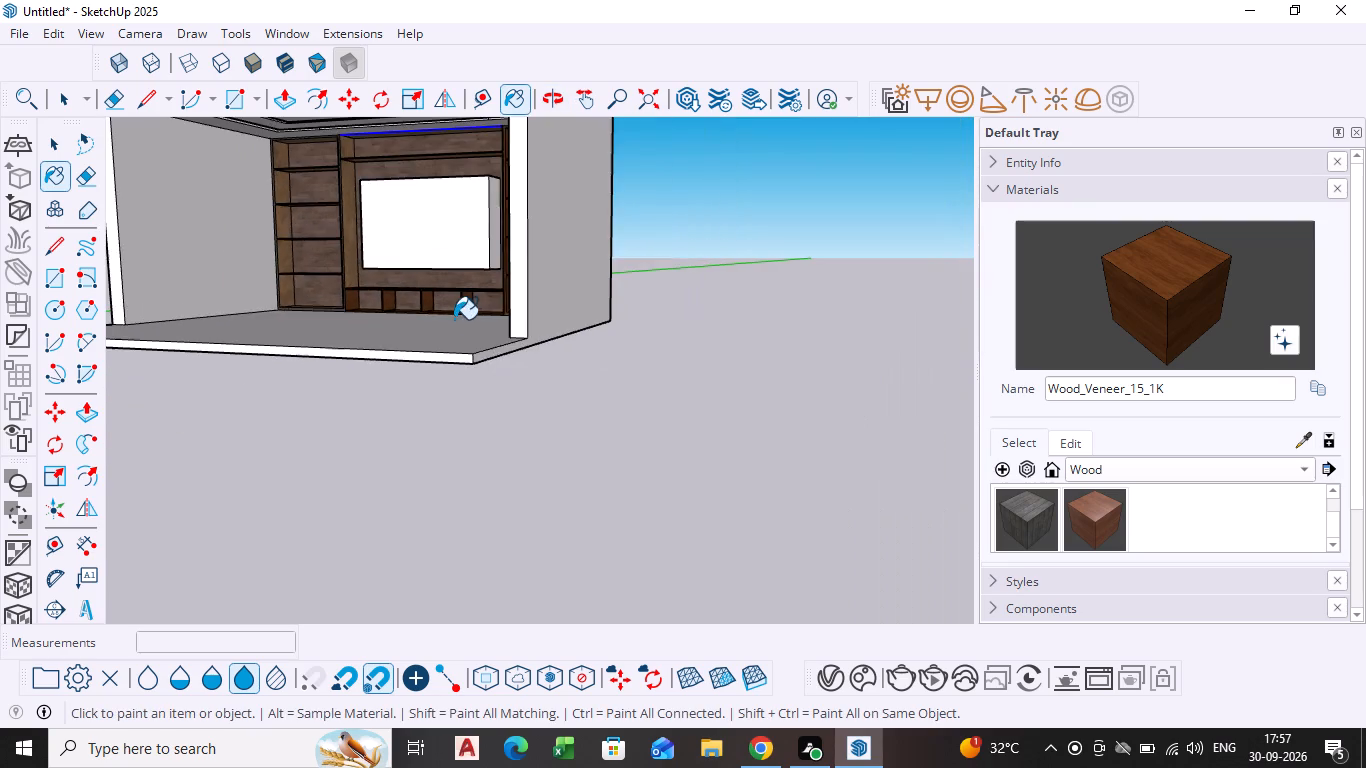
{"action": "middle_click_drag", "start_coordinate": [459, 323], "coordinate": [592, 451]}
{"action": "key", "text": "space"}
{"action": "left_click", "coordinate": [804, 342]}
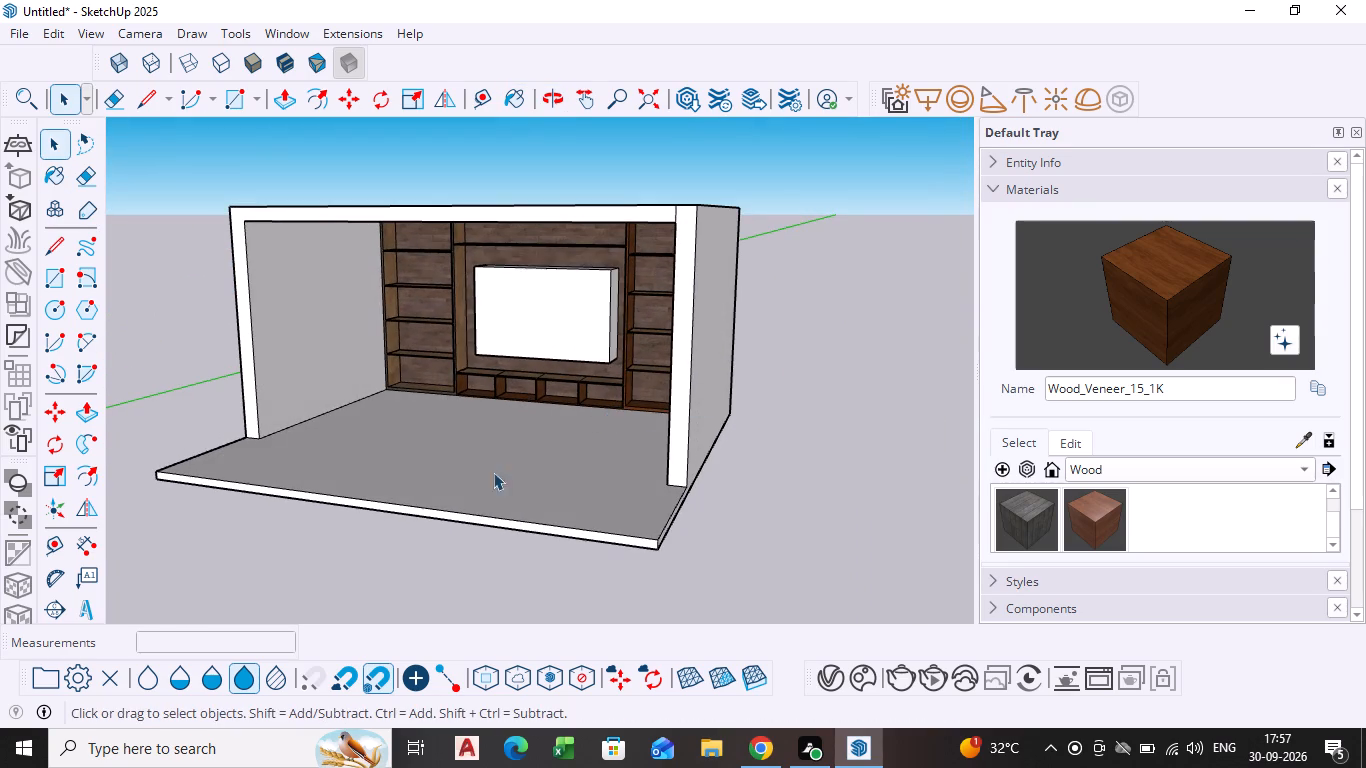
{"action": "middle_click_drag", "start_coordinate": [404, 474], "coordinate": [605, 454]}
{"action": "scroll", "coordinate": [411, 476], "scroll_direction": "down", "scroll_amount": 1}
{"action": "scroll", "coordinate": [574, 354], "scroll_direction": "up", "scroll_amount": 4}
{"action": "middle_click_drag", "start_coordinate": [547, 511], "coordinate": [534, 507]}
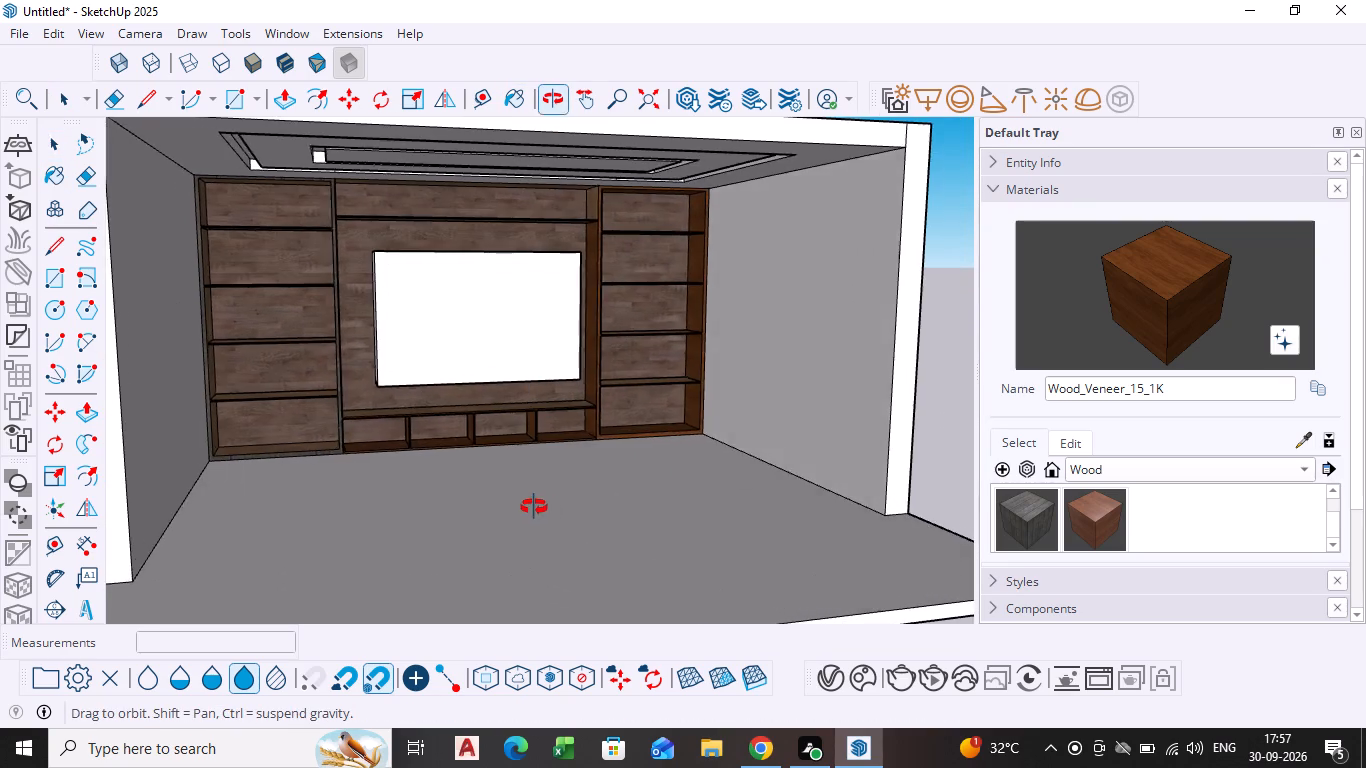
{"action": "middle_click_drag", "start_coordinate": [534, 507], "coordinate": [535, 456]}
{"action": "scroll", "coordinate": [463, 437], "scroll_direction": "down", "scroll_amount": 1}
{"action": "middle_click_drag", "start_coordinate": [460, 437], "coordinate": [475, 471]}
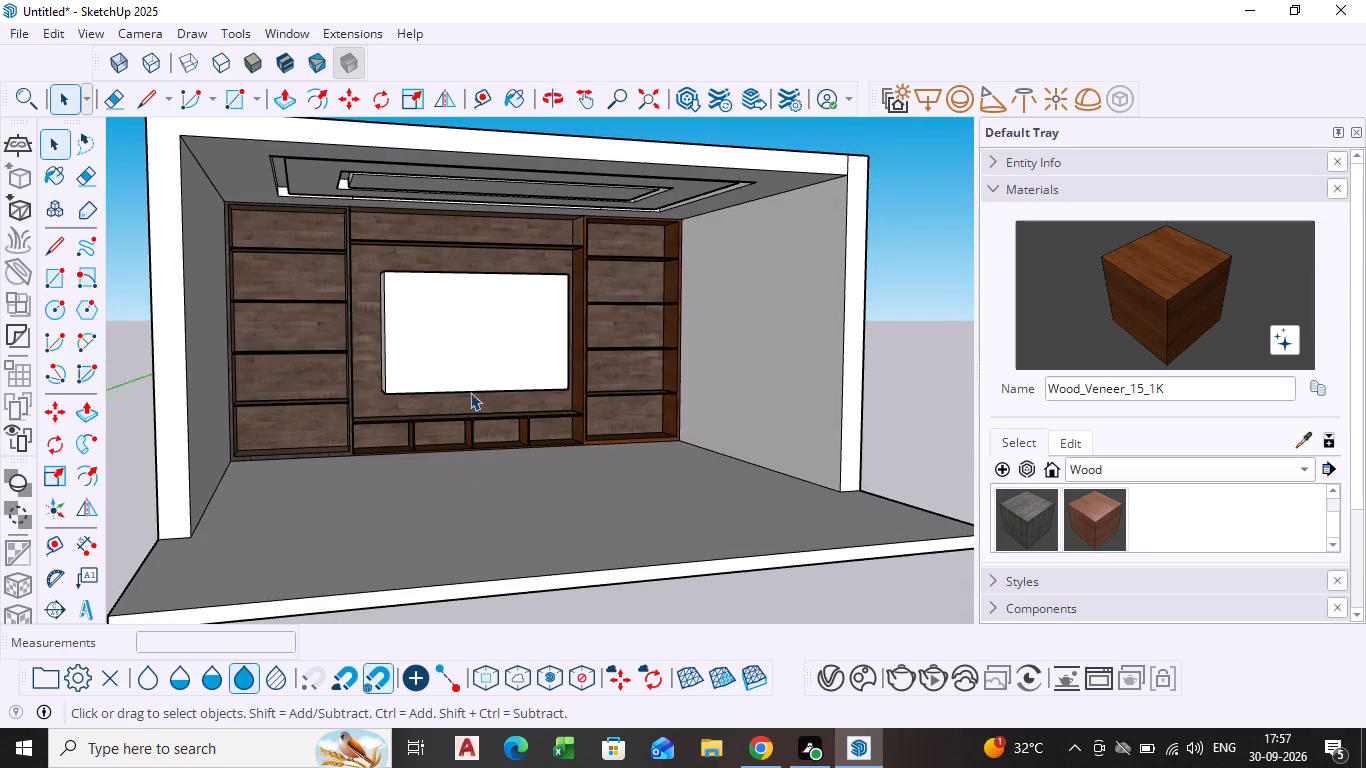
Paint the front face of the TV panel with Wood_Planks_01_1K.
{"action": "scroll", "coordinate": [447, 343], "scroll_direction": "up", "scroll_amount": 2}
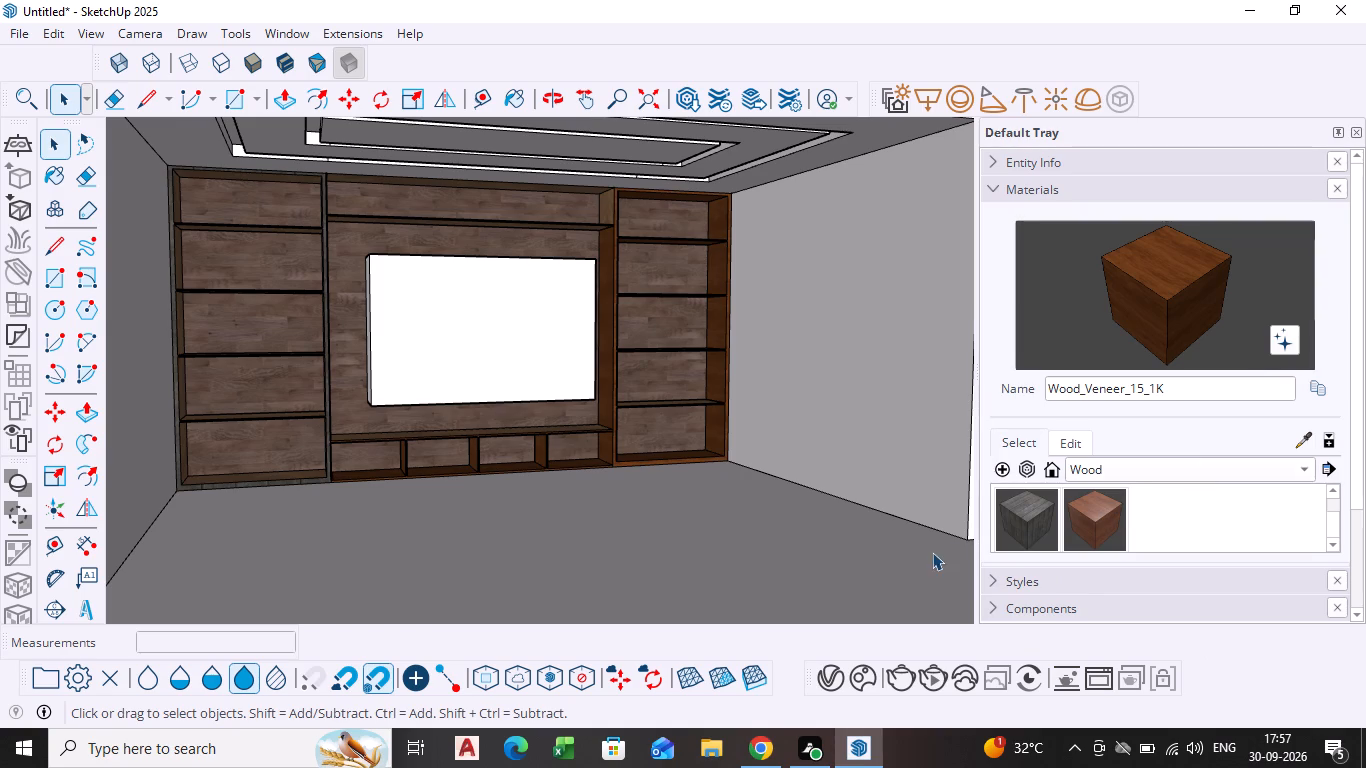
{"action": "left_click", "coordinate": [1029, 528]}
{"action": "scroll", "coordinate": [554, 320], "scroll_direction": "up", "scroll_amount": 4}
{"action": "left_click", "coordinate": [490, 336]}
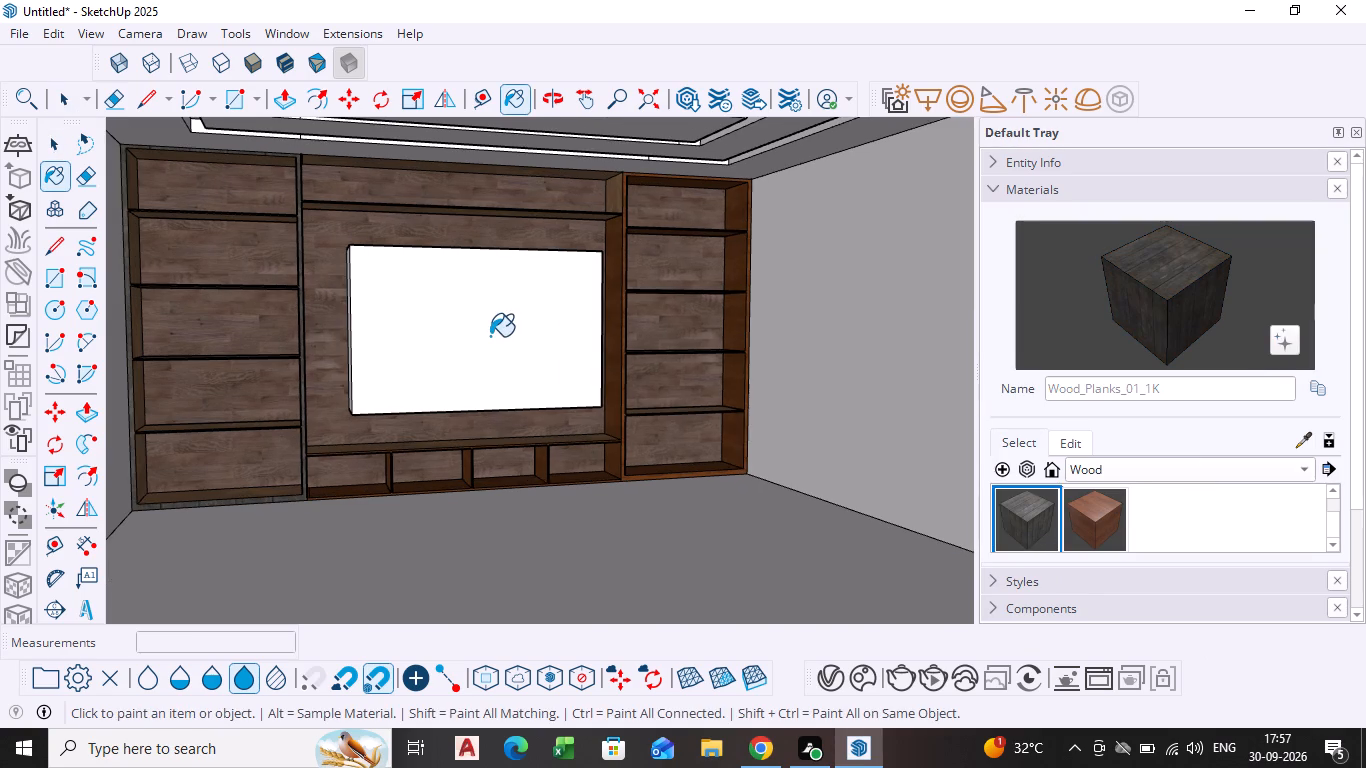
Inspect the plank finish on the TV panel and look through the Wood material library and the material's colour settings.
{"action": "middle_click_drag", "start_coordinate": [384, 391], "coordinate": [454, 382]}
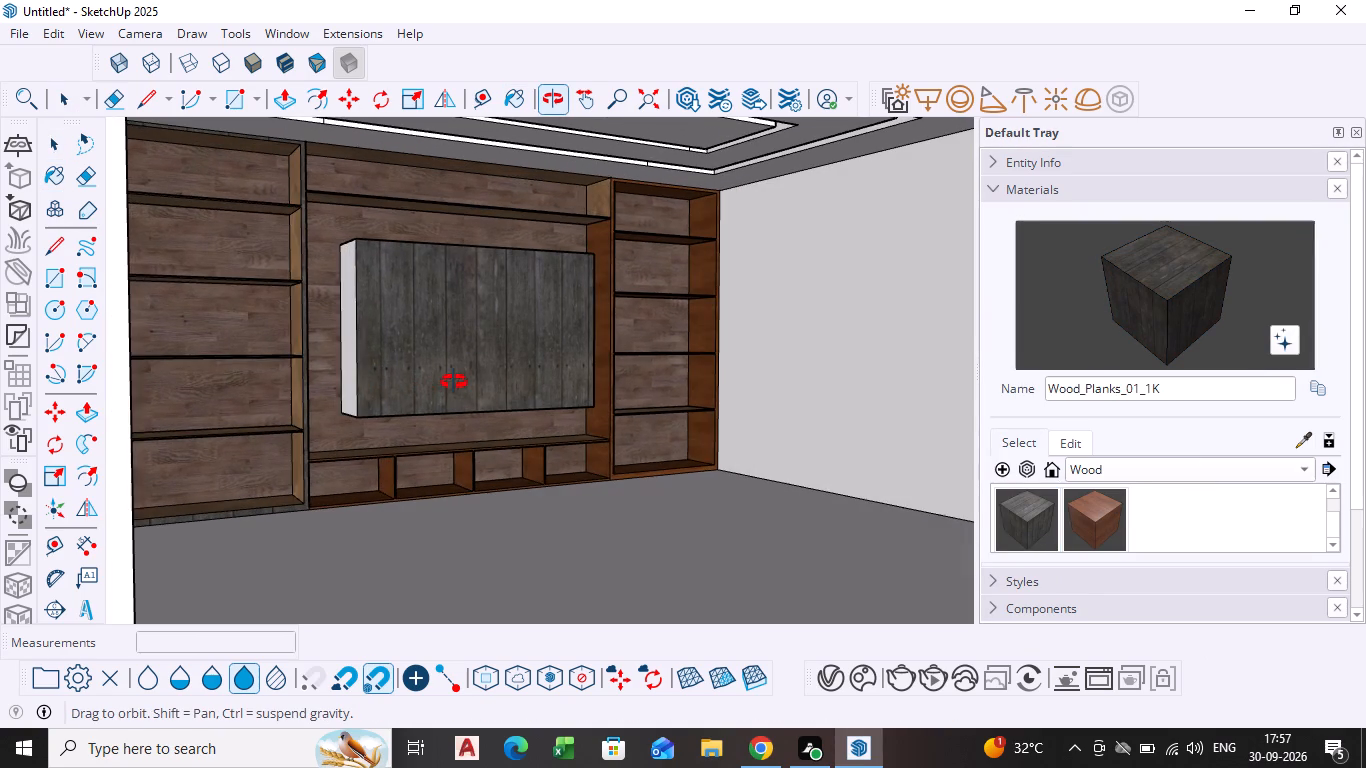
{"action": "middle_click_drag", "start_coordinate": [454, 382], "coordinate": [440, 390]}
{"action": "scroll", "coordinate": [364, 330], "scroll_direction": "up", "scroll_amount": 4}
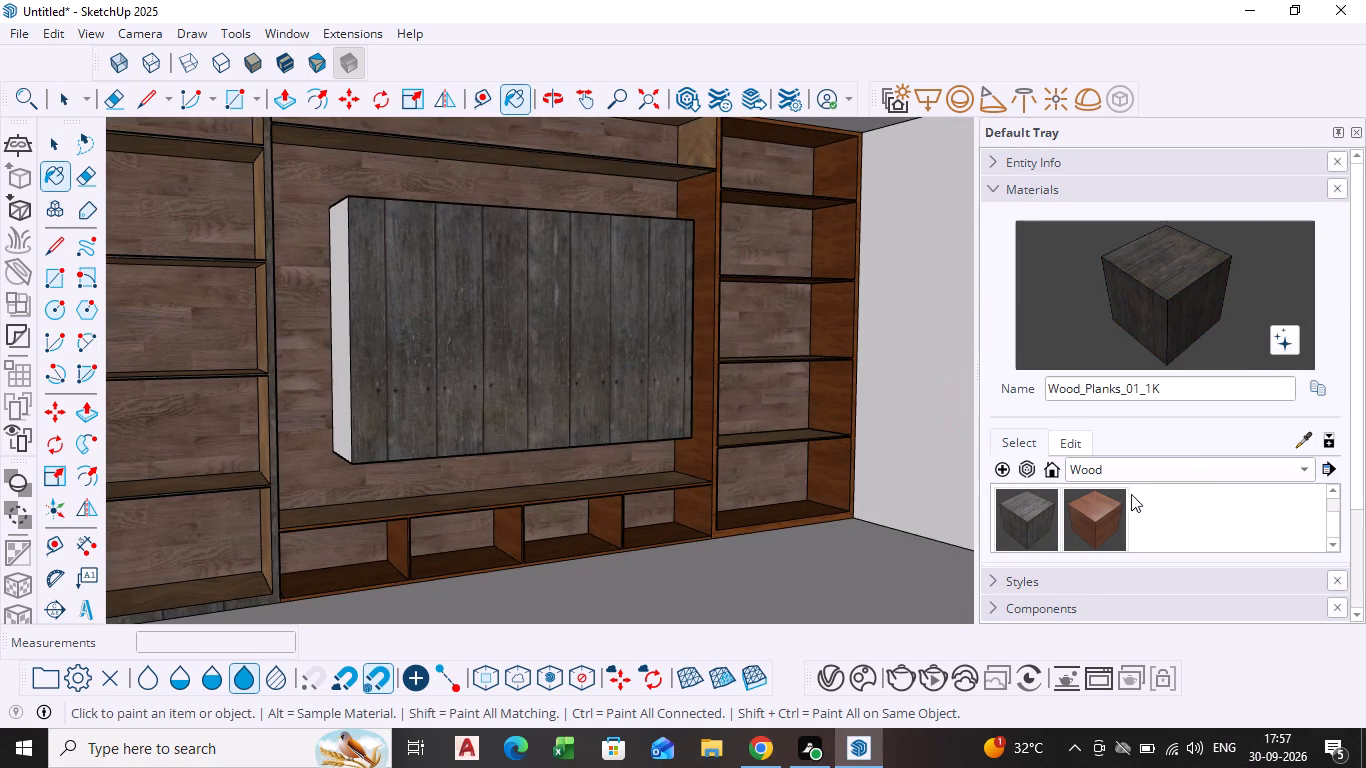
{"action": "scroll", "coordinate": [1116, 514], "scroll_direction": "up", "scroll_amount": 2}
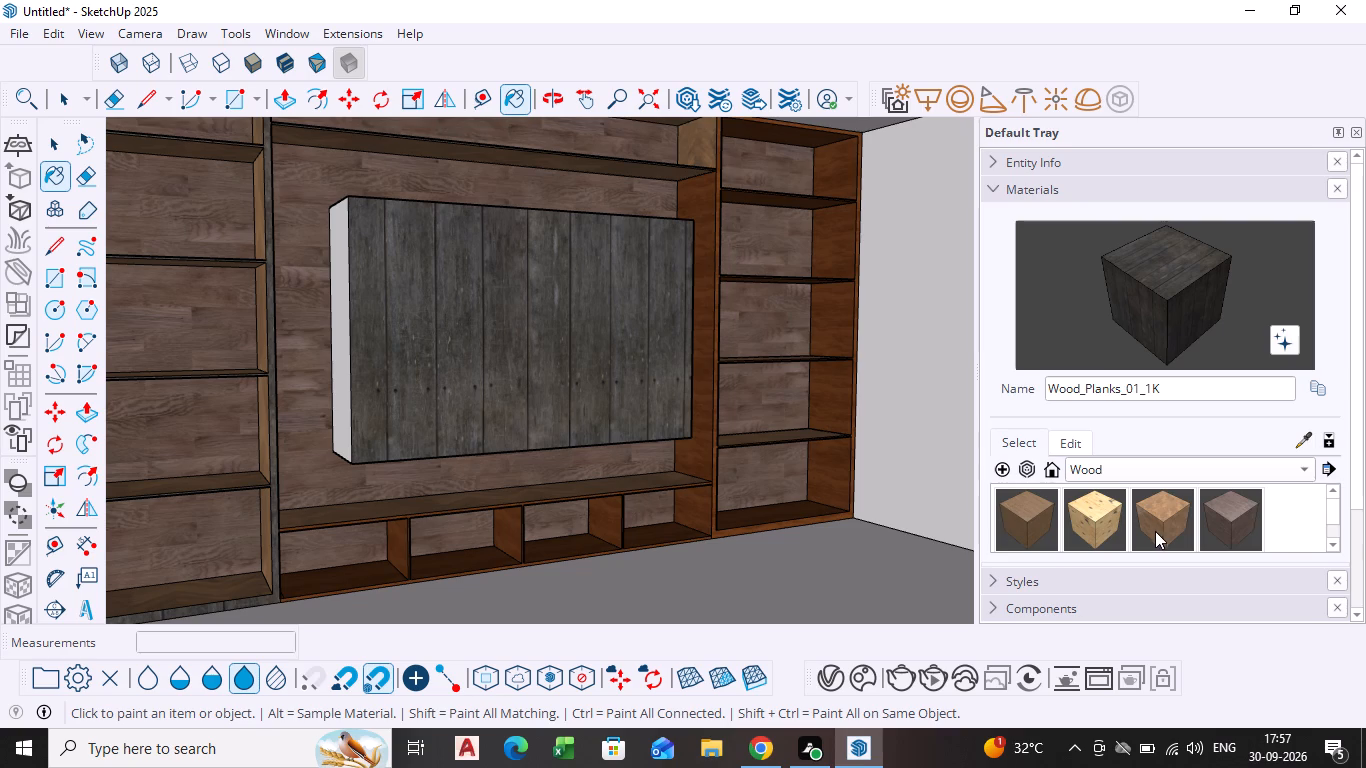
{"action": "scroll", "coordinate": [1152, 531], "scroll_direction": "down", "scroll_amount": 3}
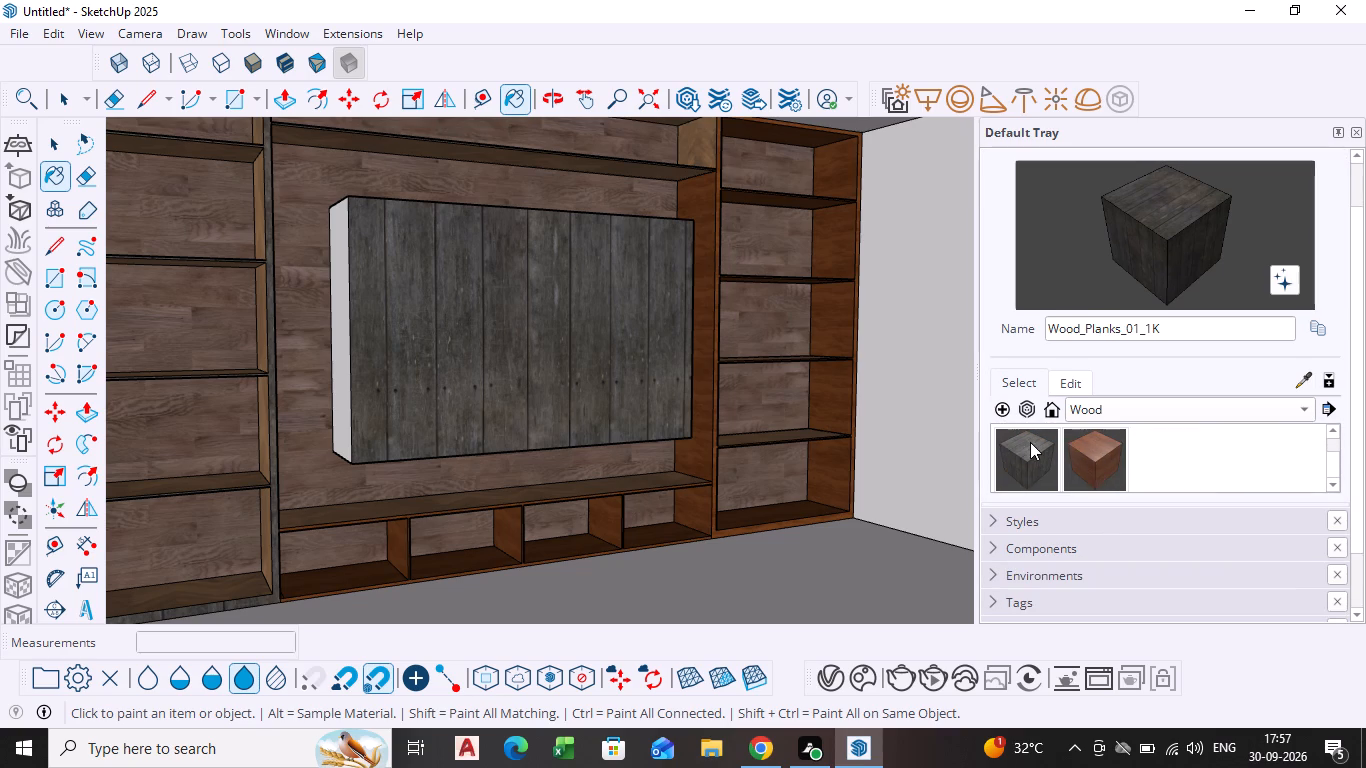
{"action": "scroll", "coordinate": [1086, 458], "scroll_direction": "up", "scroll_amount": 2}
{"action": "scroll", "coordinate": [1061, 470], "scroll_direction": "down", "scroll_amount": 3}
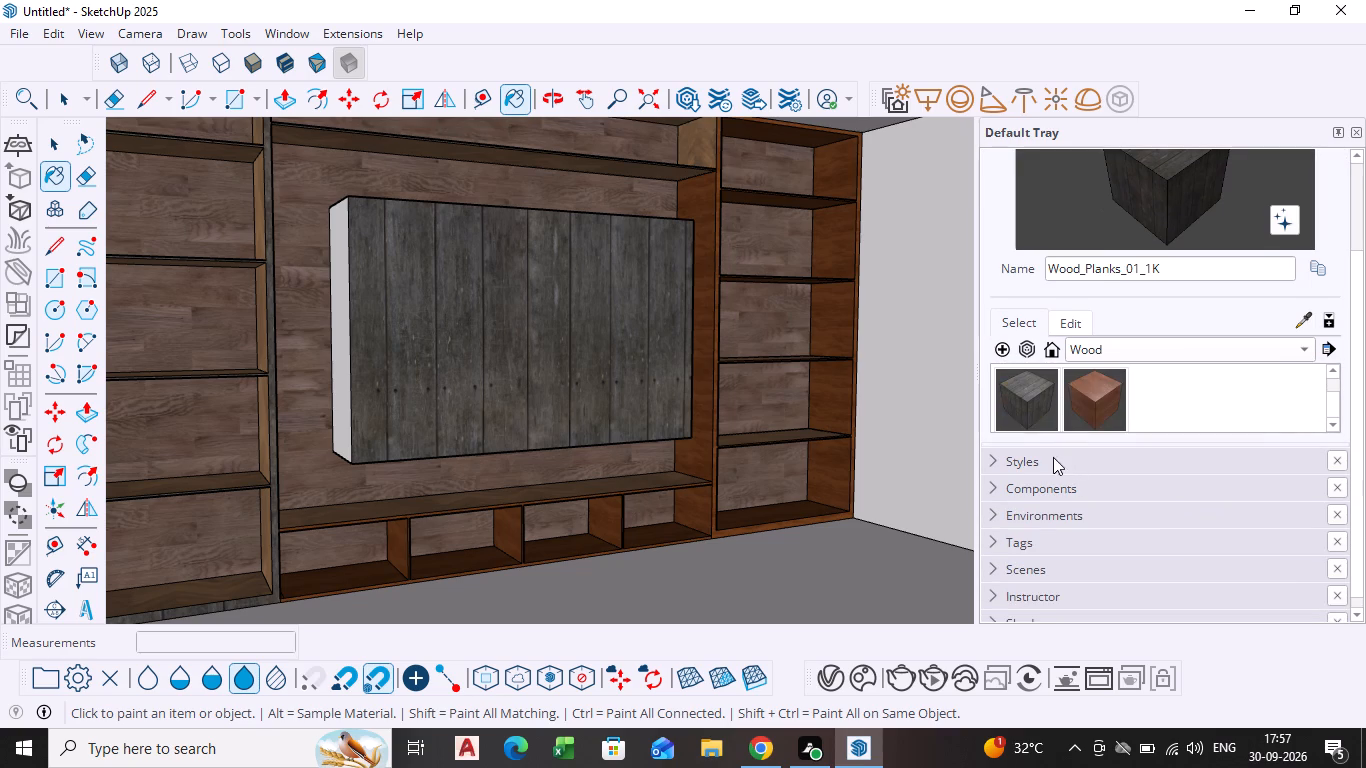
{"action": "left_click", "coordinate": [1078, 301]}
{"action": "left_click", "coordinate": [1074, 326]}
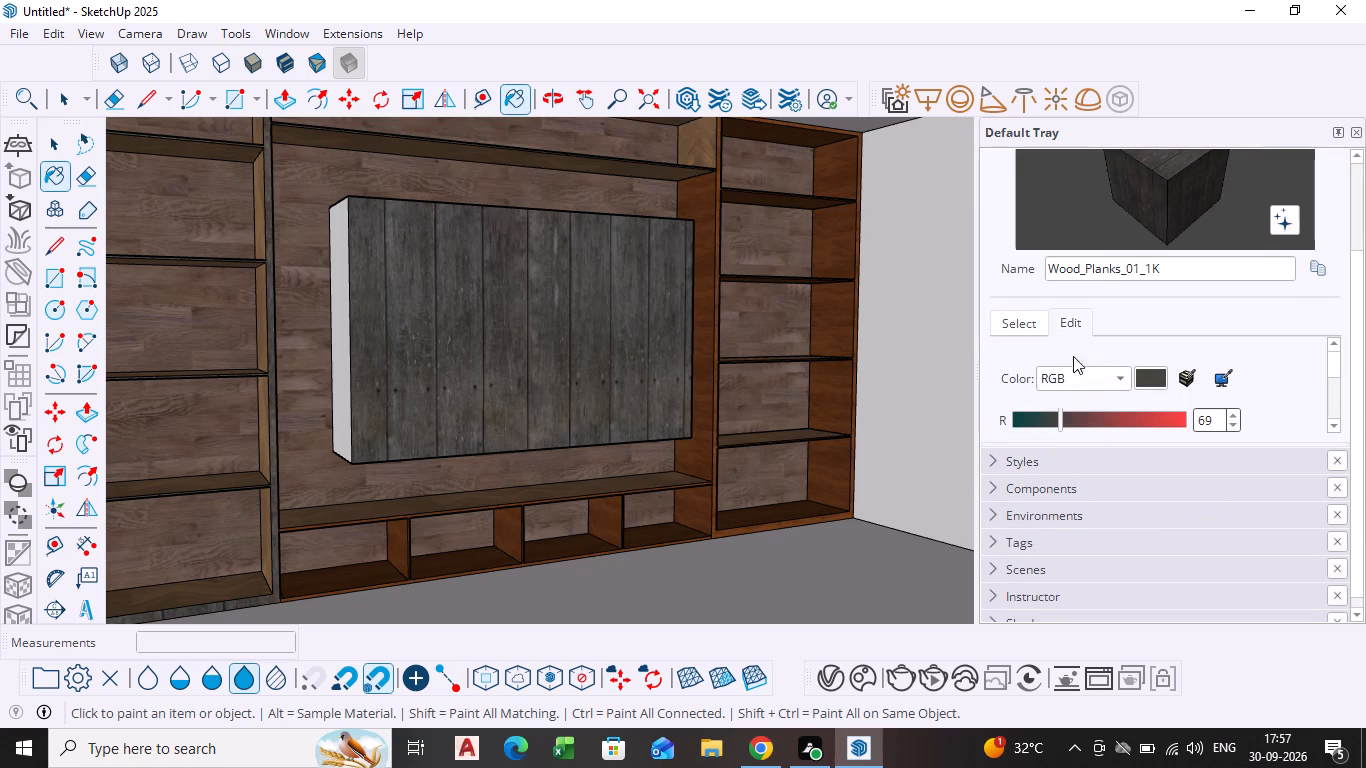
{"action": "left_click", "coordinate": [1032, 324]}
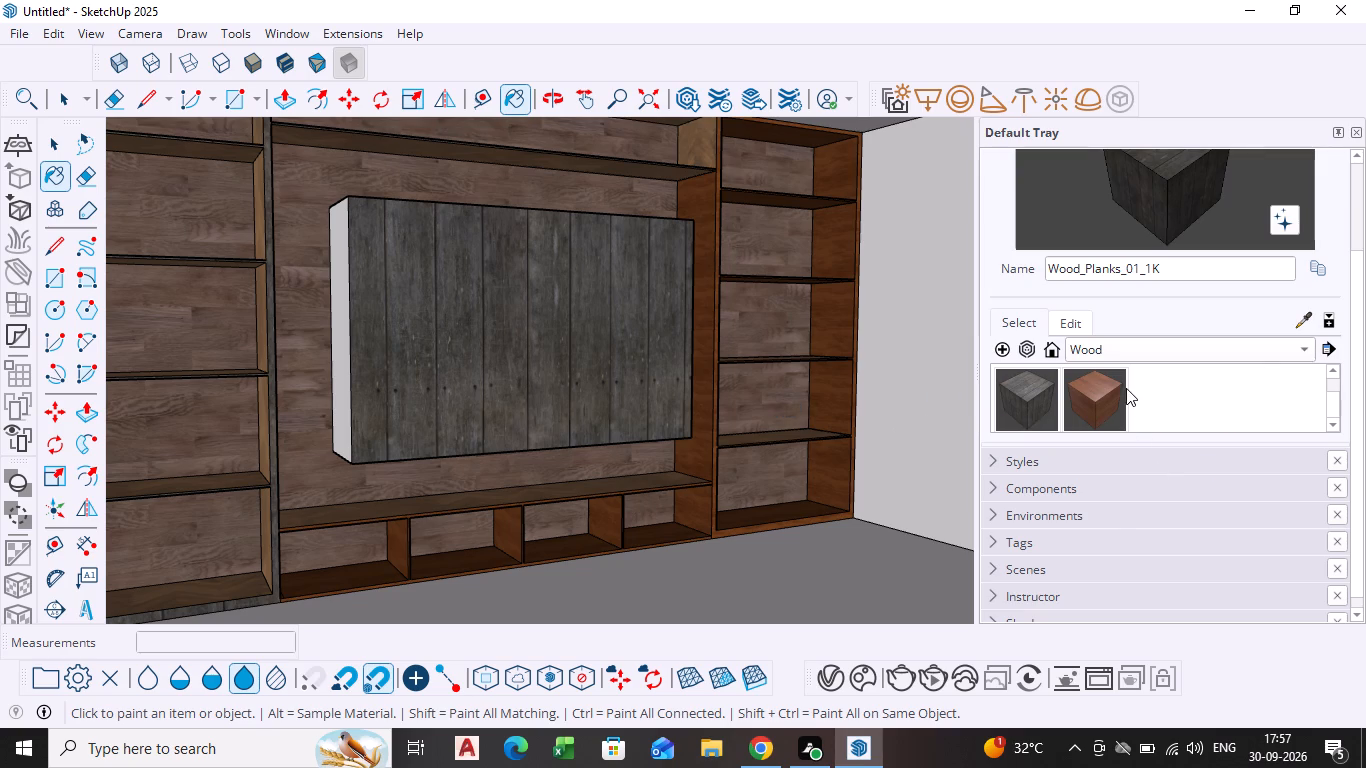
{"action": "scroll", "coordinate": [1126, 388], "scroll_direction": "up", "scroll_amount": 1}
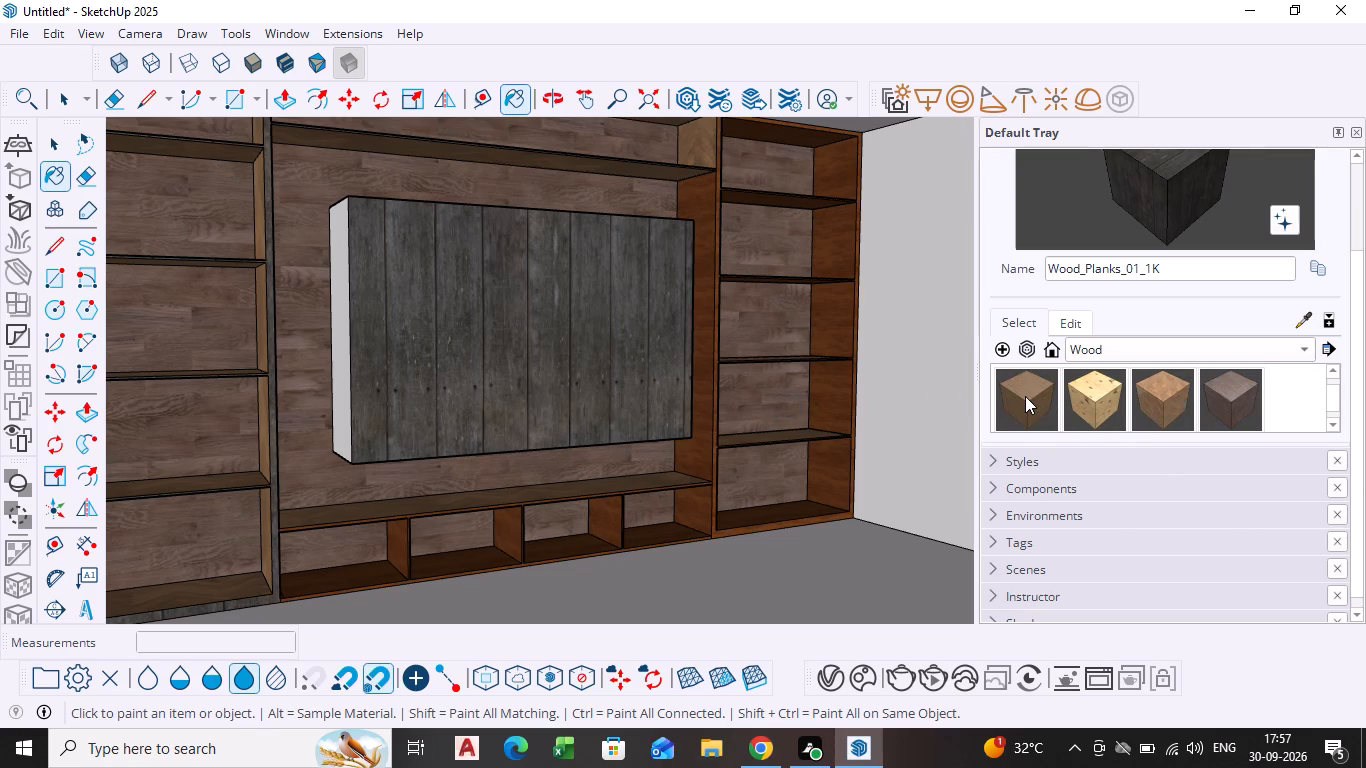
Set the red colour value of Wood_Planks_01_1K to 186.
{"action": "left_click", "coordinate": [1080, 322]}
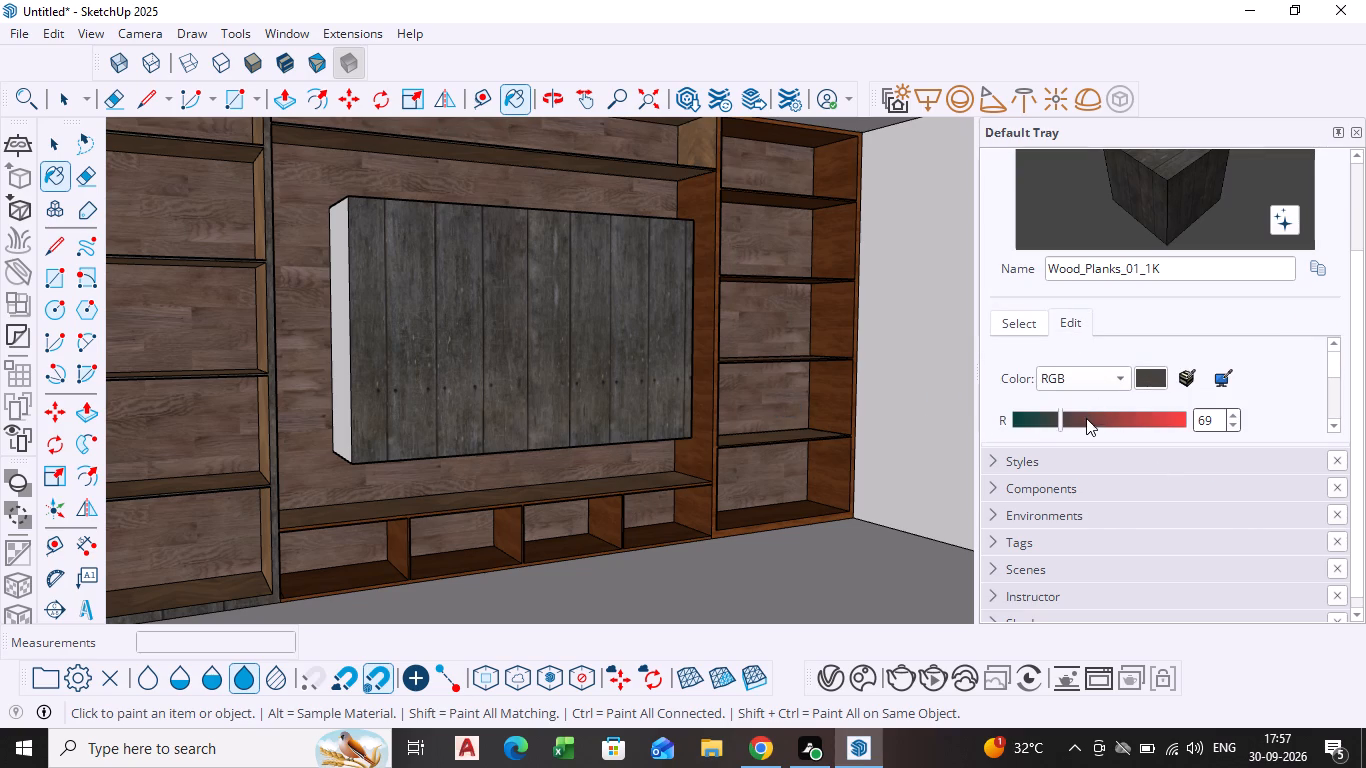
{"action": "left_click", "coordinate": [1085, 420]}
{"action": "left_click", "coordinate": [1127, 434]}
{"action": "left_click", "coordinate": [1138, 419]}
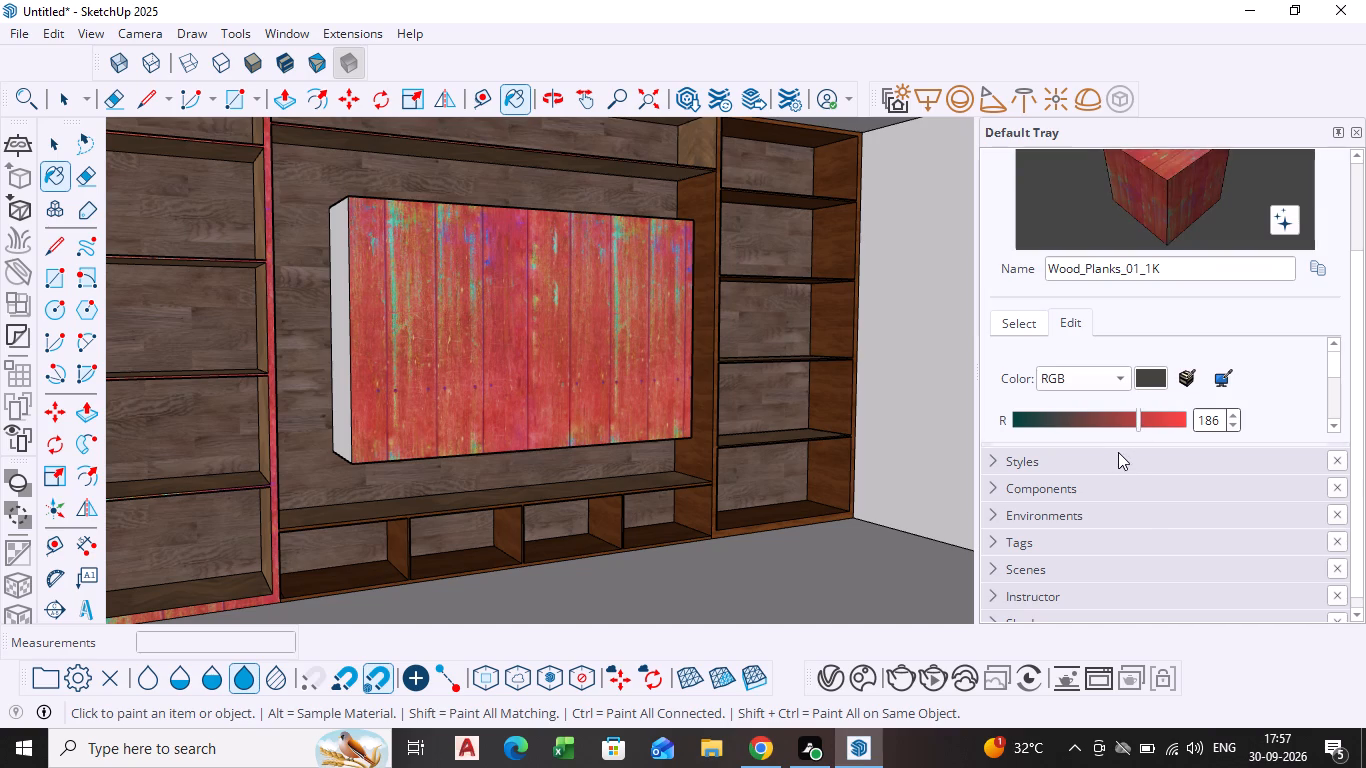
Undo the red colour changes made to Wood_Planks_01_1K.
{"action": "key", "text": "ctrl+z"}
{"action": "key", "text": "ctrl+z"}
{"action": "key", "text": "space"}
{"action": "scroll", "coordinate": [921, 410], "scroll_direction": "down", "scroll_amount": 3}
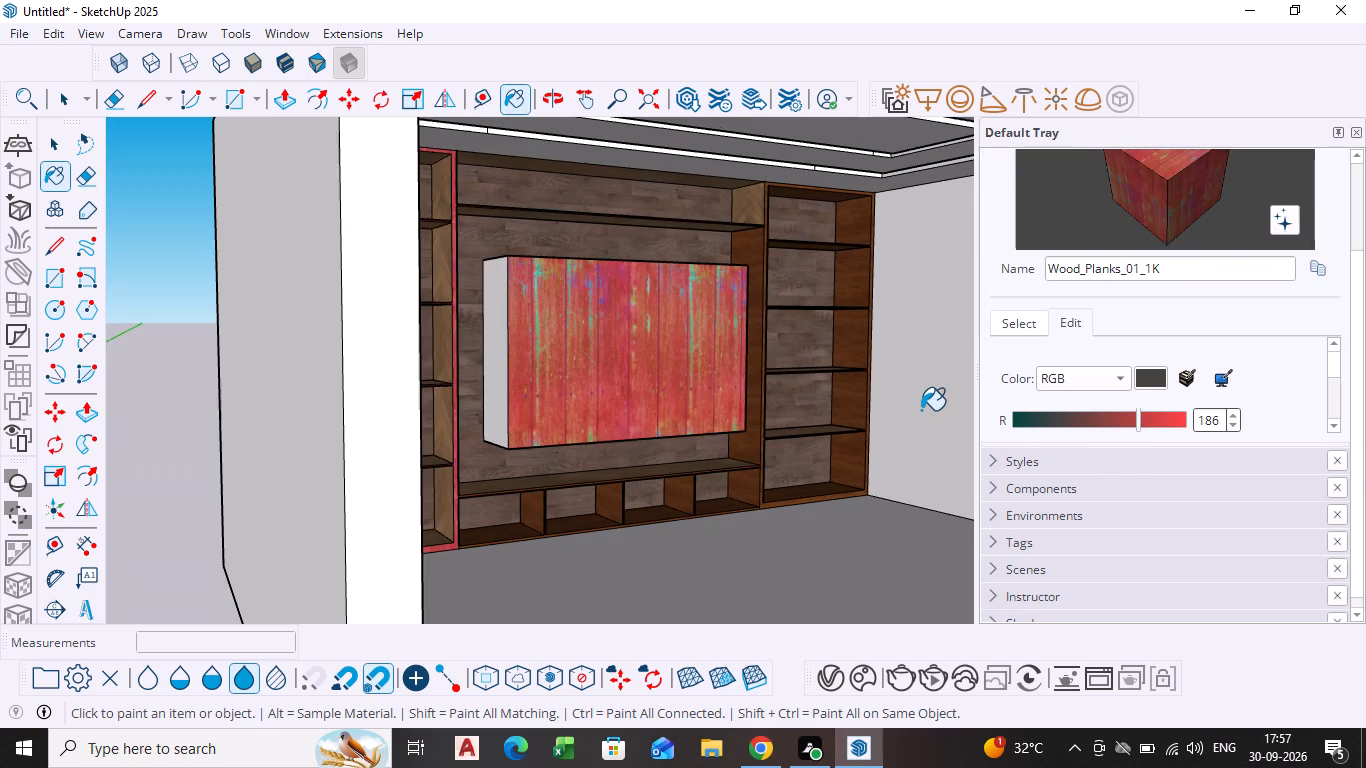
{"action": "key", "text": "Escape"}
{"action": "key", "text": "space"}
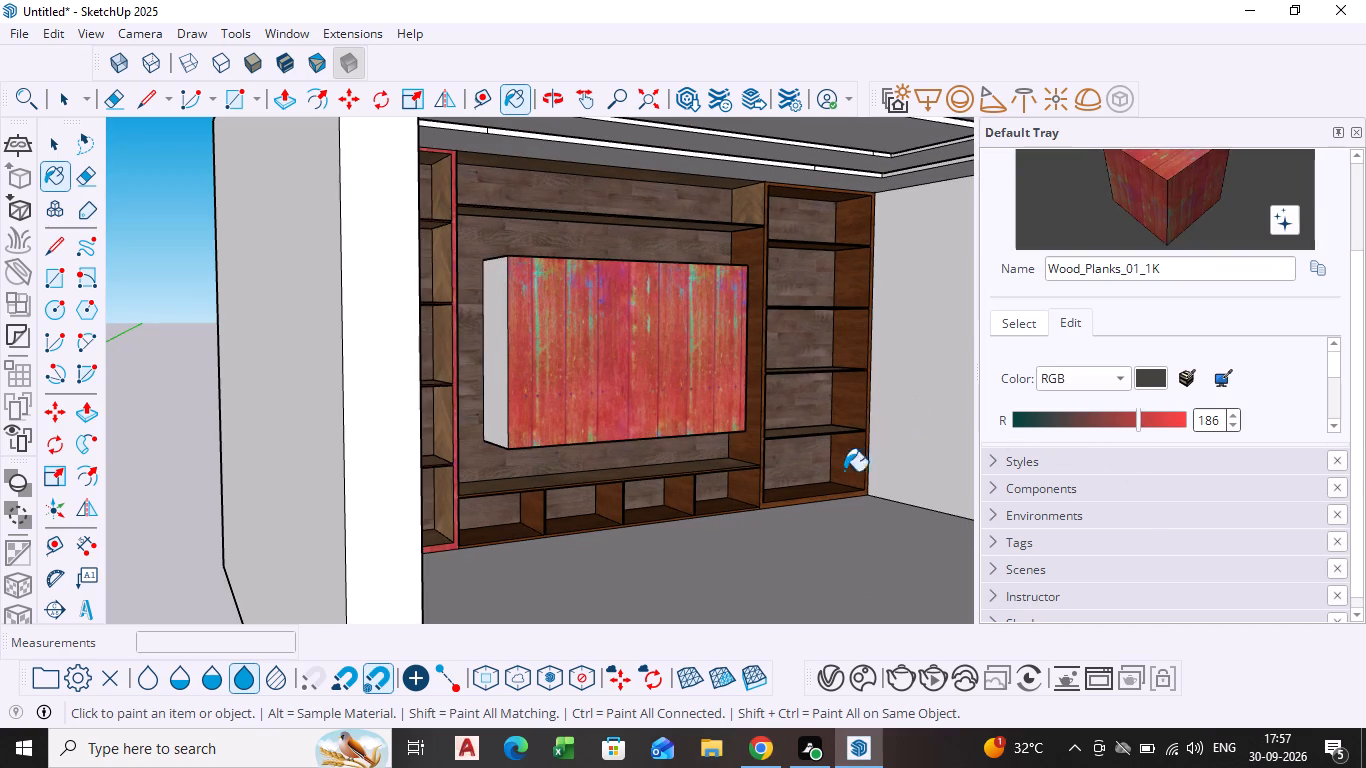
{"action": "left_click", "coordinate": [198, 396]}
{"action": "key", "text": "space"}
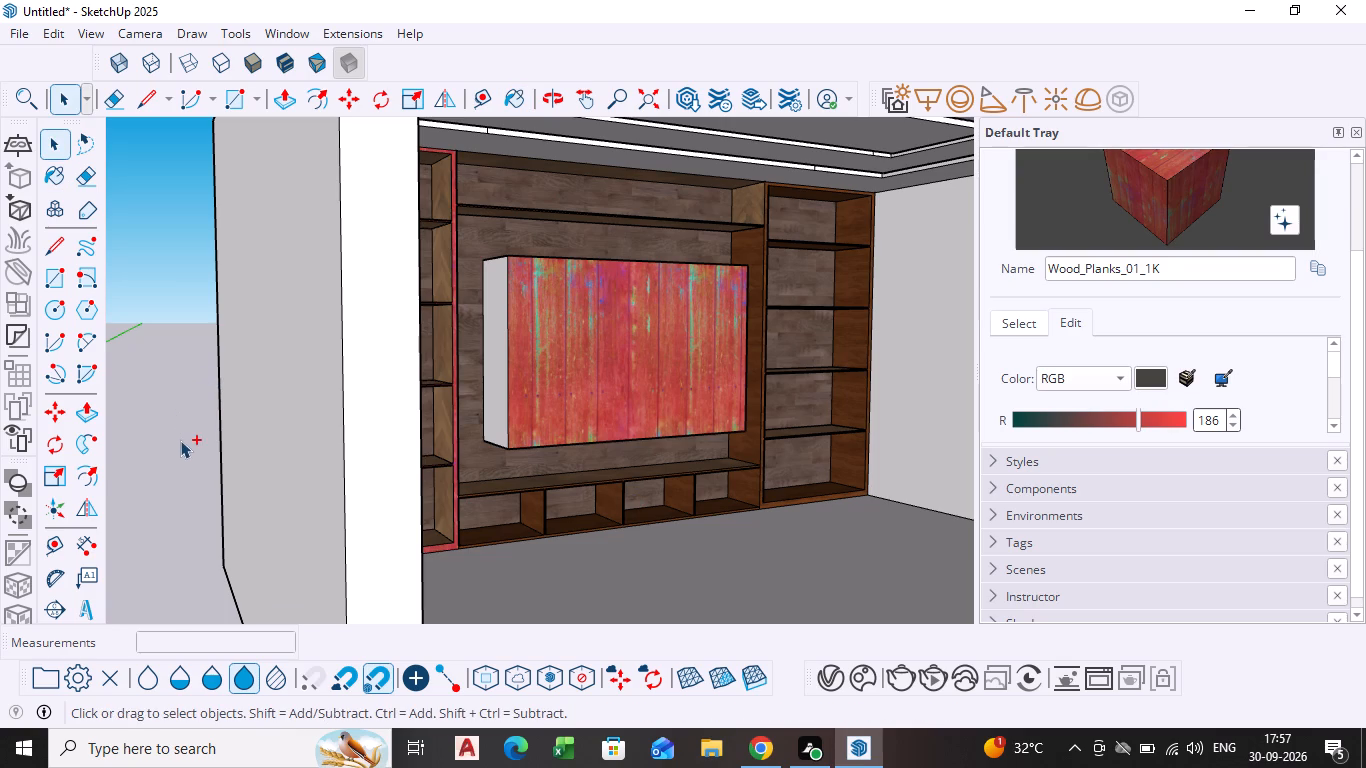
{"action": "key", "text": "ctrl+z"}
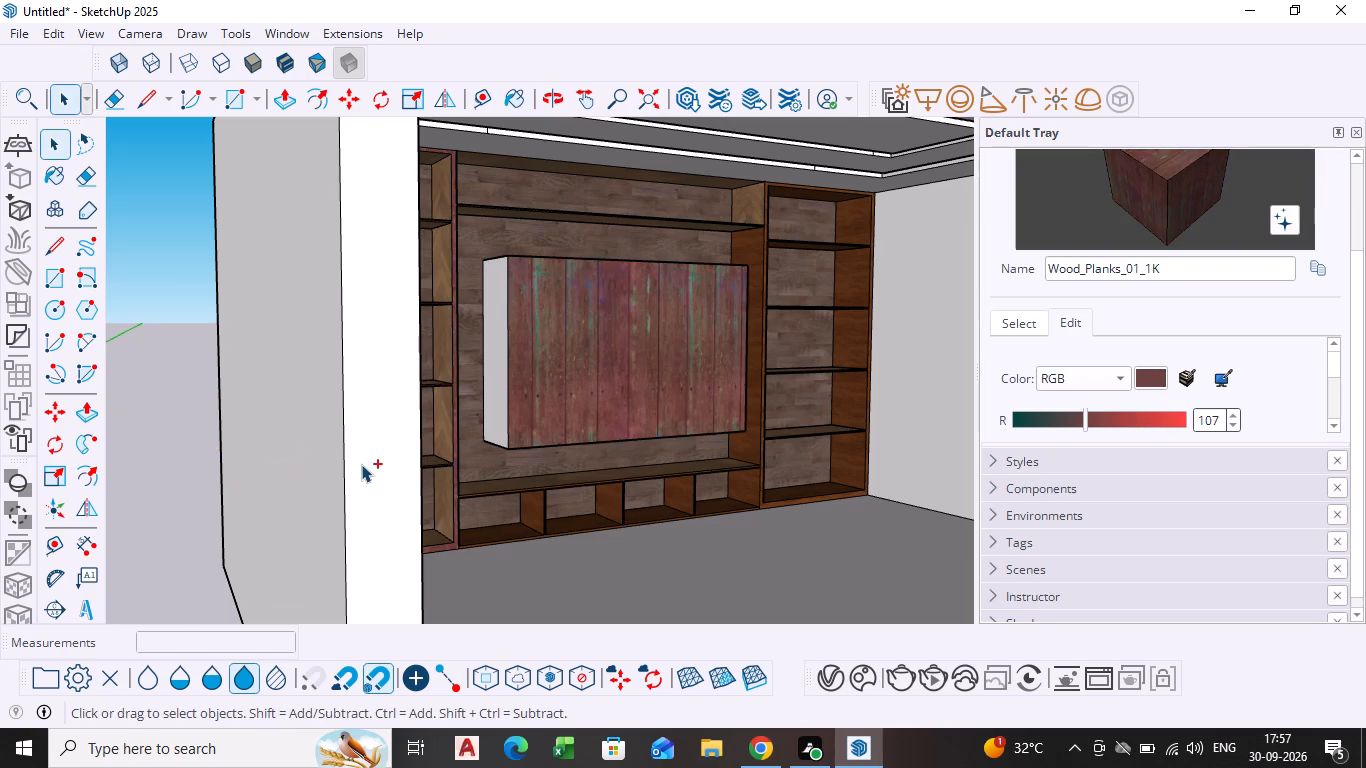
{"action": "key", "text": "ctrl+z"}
Paint the front face and left side of the TV panel with the Wood library material Plywood_08_1K.
{"action": "scroll", "coordinate": [1101, 352], "scroll_direction": "up", "scroll_amount": 4}
{"action": "left_click", "coordinate": [1032, 450]}
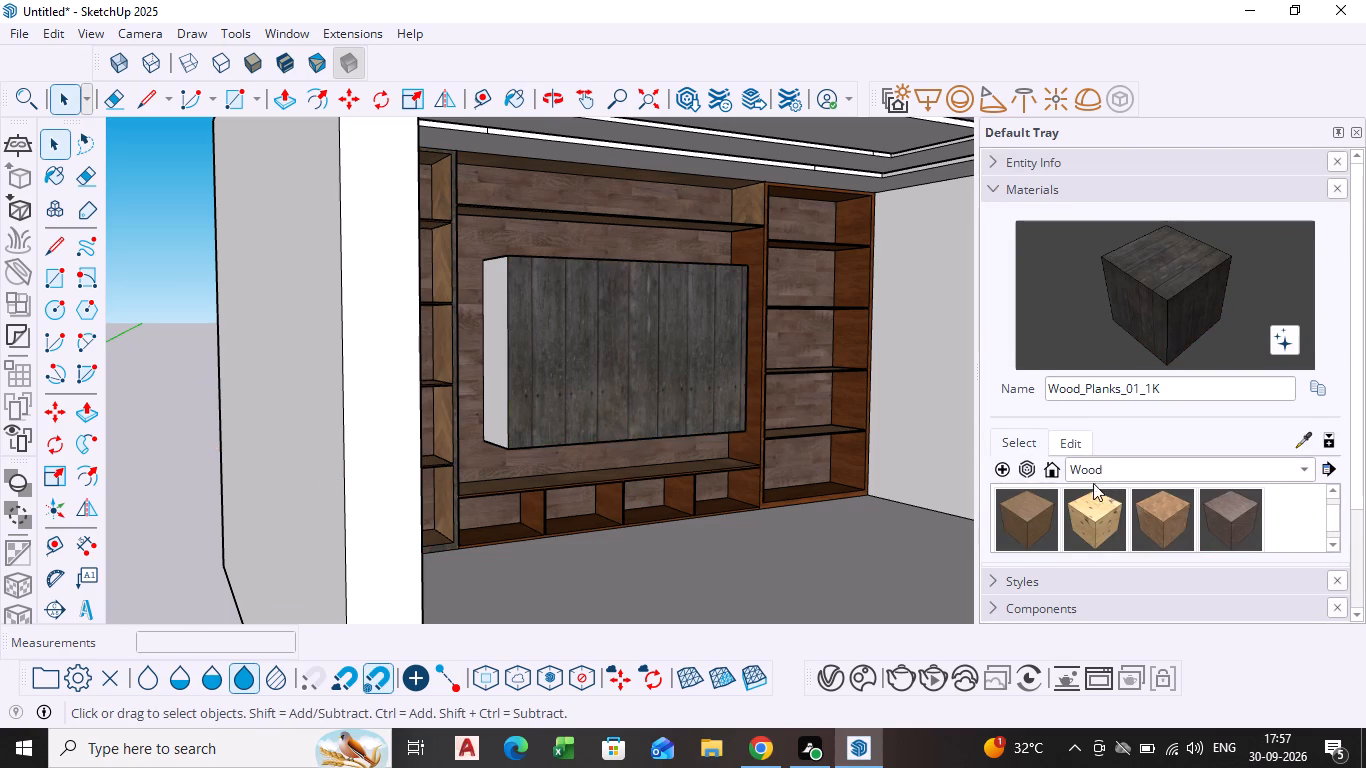
{"action": "scroll", "coordinate": [1073, 481], "scroll_direction": "down", "scroll_amount": 1}
{"action": "middle_click_drag", "start_coordinate": [666, 393], "coordinate": [655, 419]}
{"action": "scroll", "coordinate": [651, 366], "scroll_direction": "up", "scroll_amount": 4}
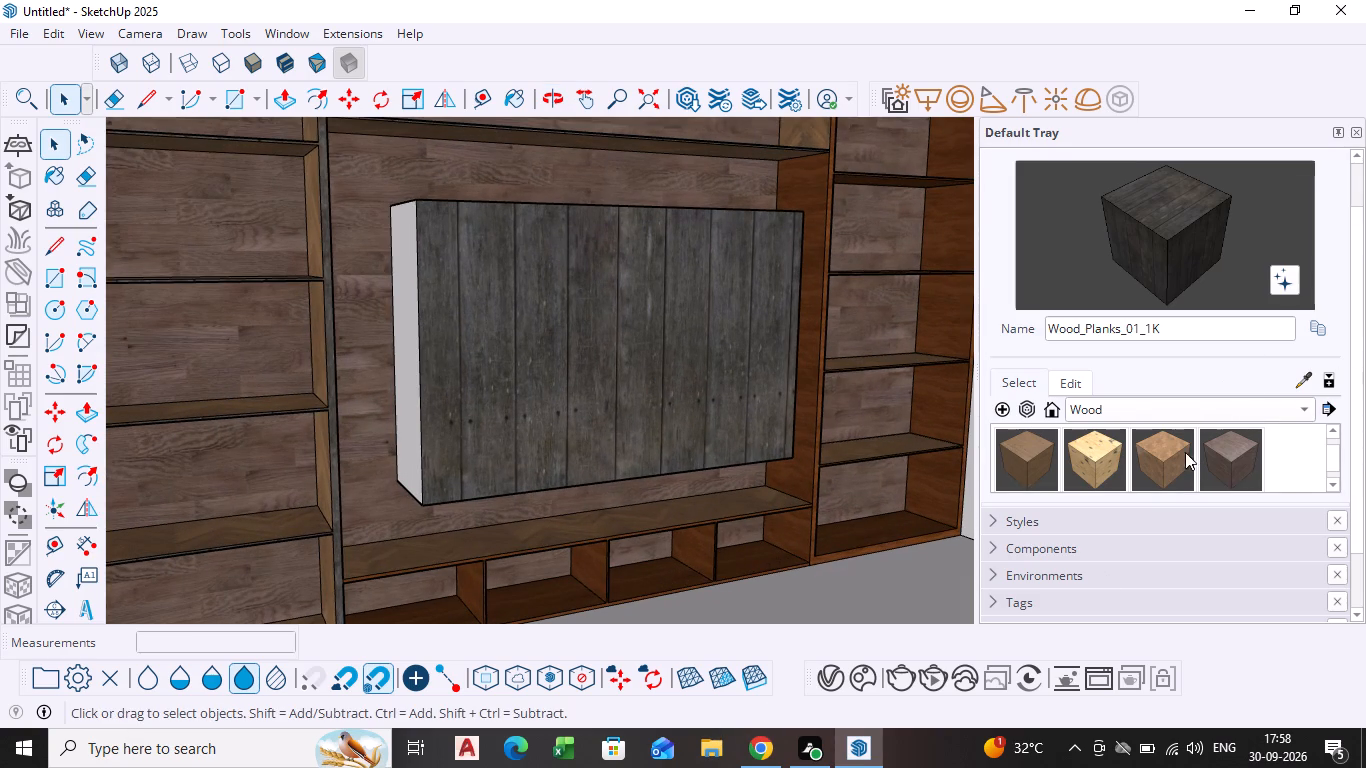
{"action": "scroll", "coordinate": [1181, 452], "scroll_direction": "down", "scroll_amount": 1}
{"action": "scroll", "coordinate": [1144, 454], "scroll_direction": "up", "scroll_amount": 2}
{"action": "left_click", "coordinate": [1093, 455]}
{"action": "left_click", "coordinate": [573, 402]}
{"action": "middle_click_drag", "start_coordinate": [434, 443], "coordinate": [467, 456]}
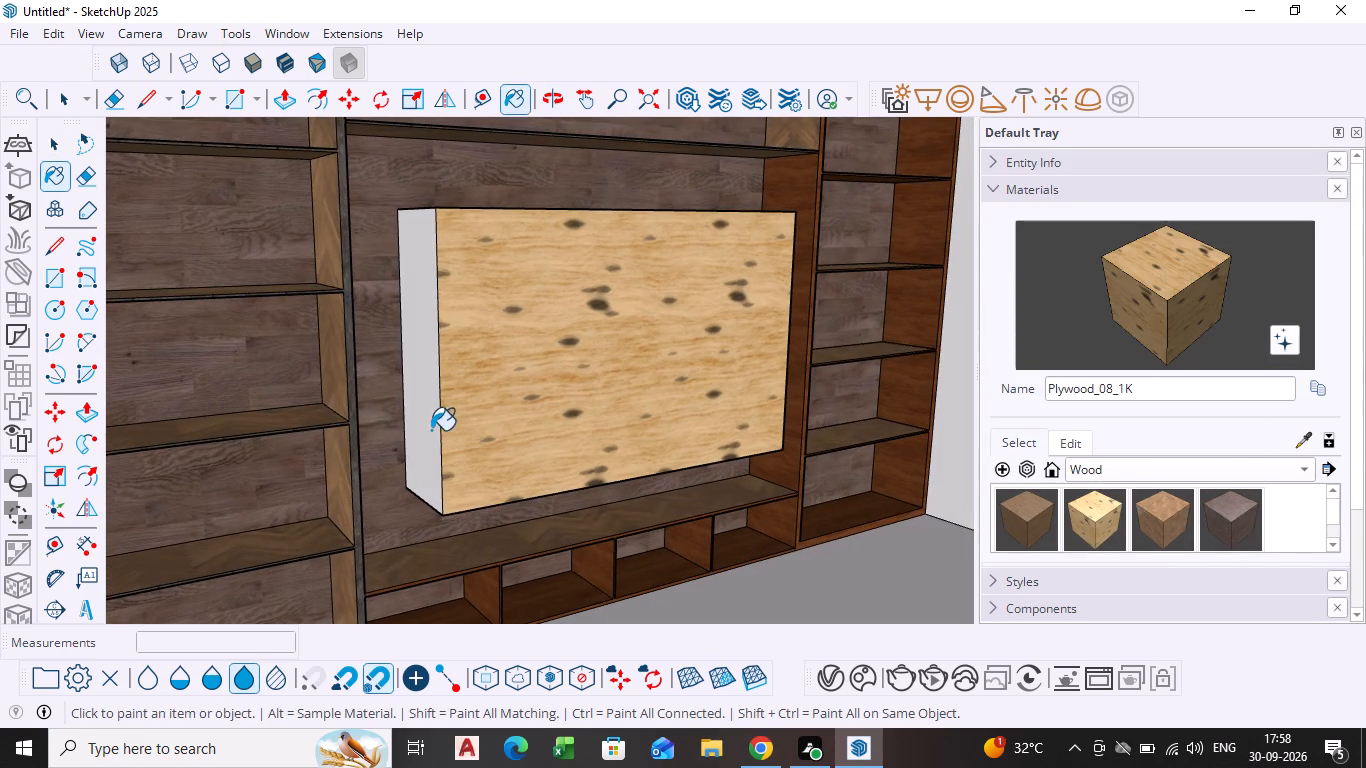
{"action": "left_click", "coordinate": [427, 428]}
Paint the TV panel's front face and left side with the Stone library material Marble_06_1K.
{"action": "scroll", "coordinate": [521, 388], "scroll_direction": "down", "scroll_amount": 5}
{"action": "middle_click_drag", "start_coordinate": [732, 471], "coordinate": [548, 462]}
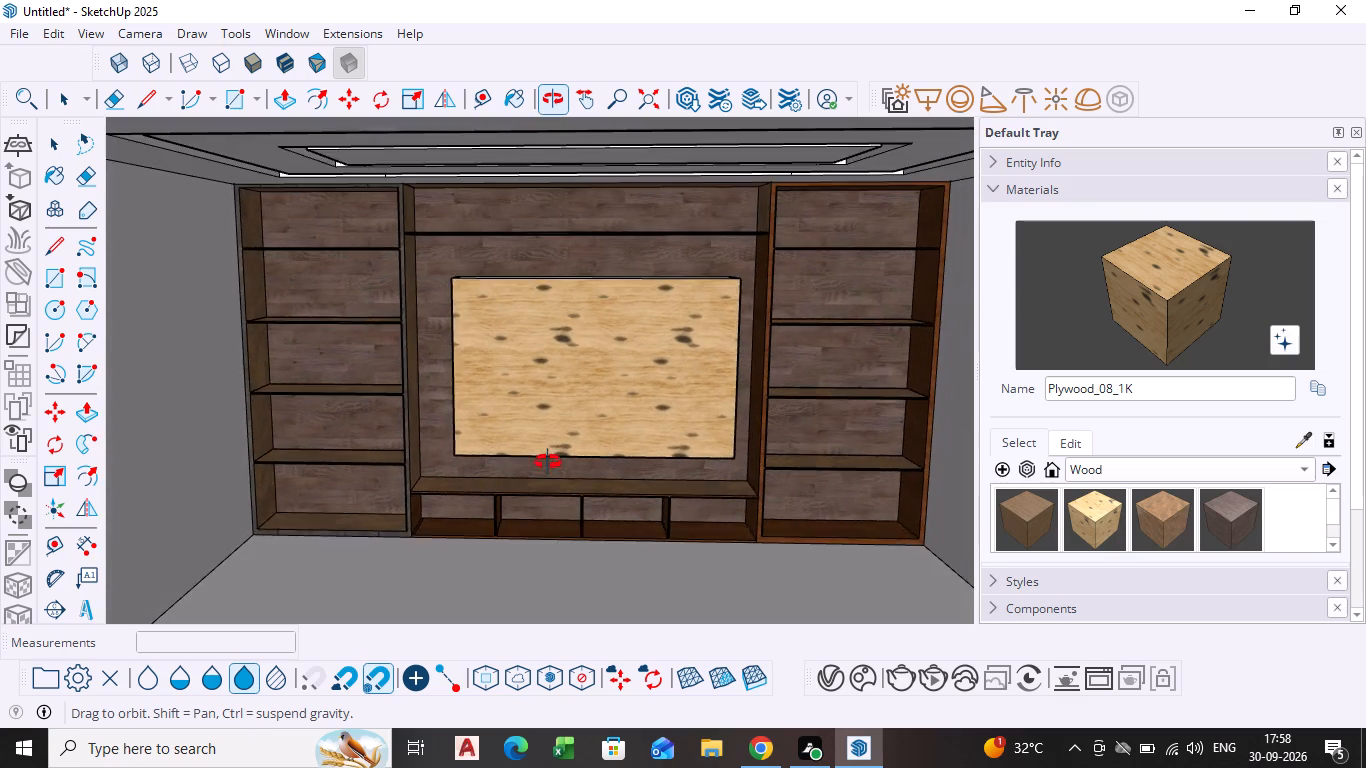
{"action": "middle_click_drag", "start_coordinate": [548, 462], "coordinate": [549, 472]}
{"action": "left_click", "coordinate": [1168, 470]}
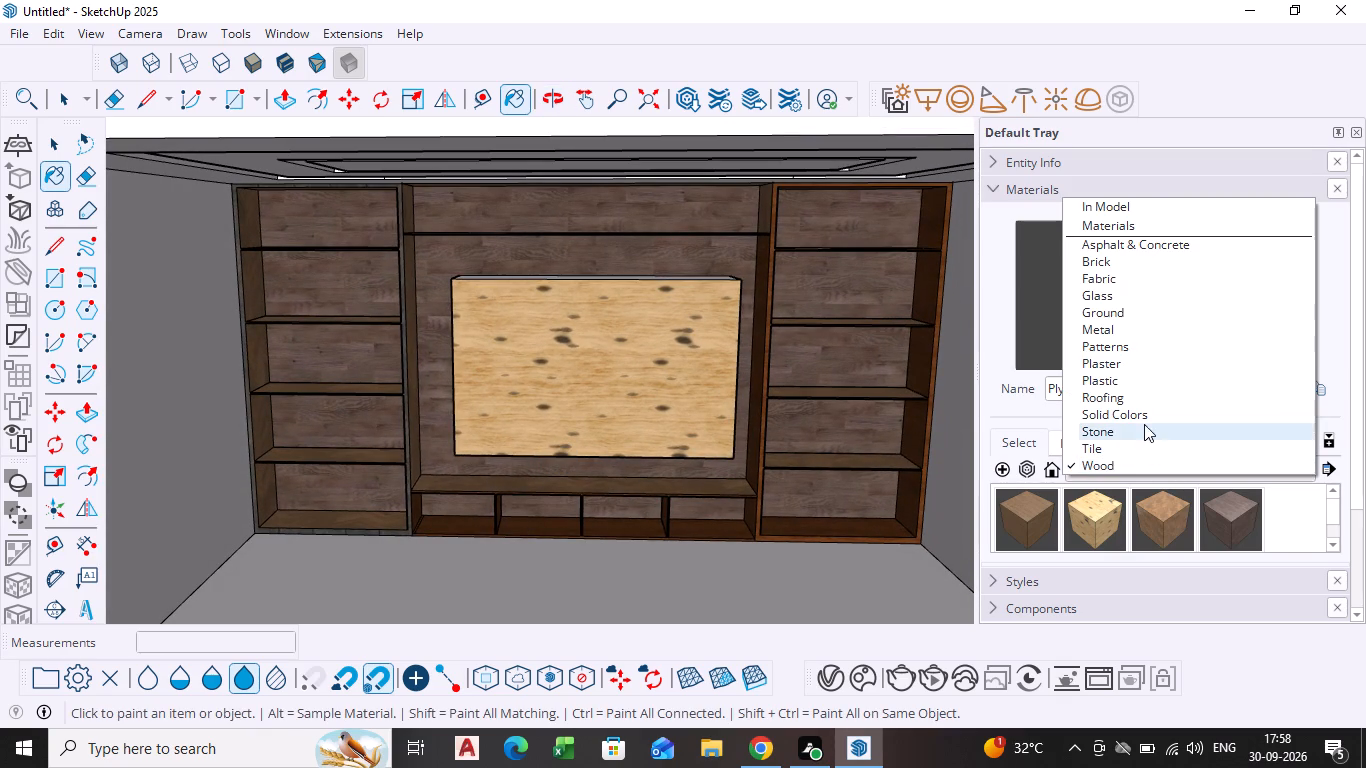
{"action": "left_click", "coordinate": [1128, 439]}
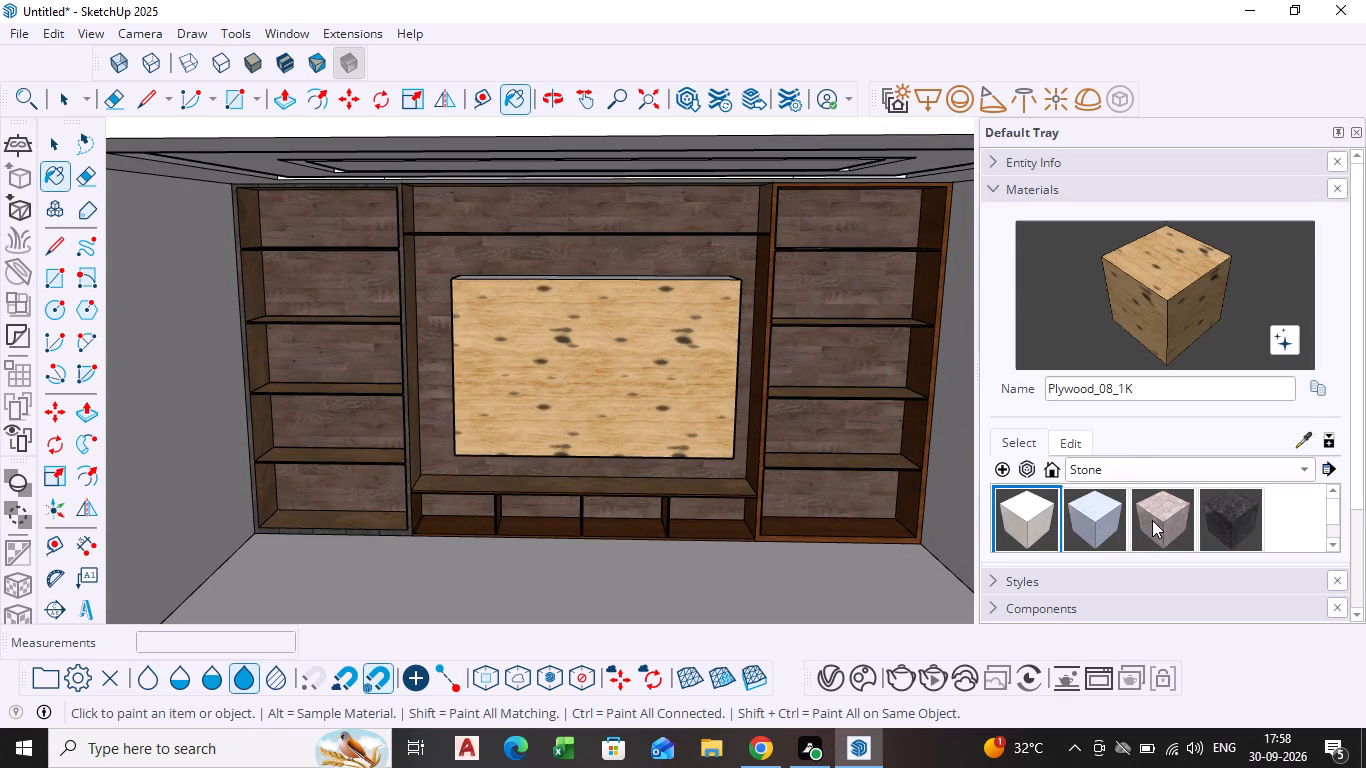
{"action": "left_click", "coordinate": [1152, 518]}
{"action": "left_click", "coordinate": [641, 416]}
{"action": "scroll", "coordinate": [600, 436], "scroll_direction": "down", "scroll_amount": 1}
{"action": "middle_click_drag", "start_coordinate": [610, 435], "coordinate": [629, 429]}
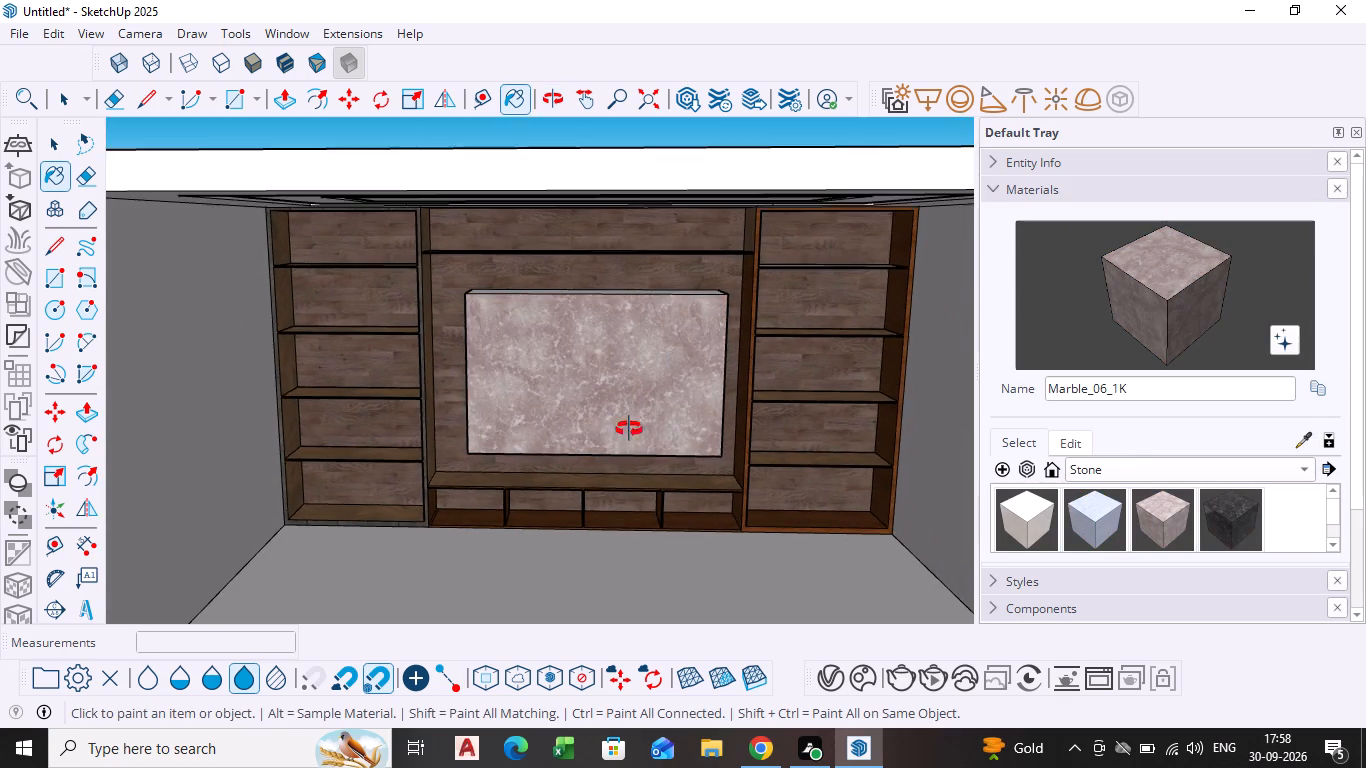
{"action": "middle_click_drag", "start_coordinate": [629, 429], "coordinate": [709, 383]}
{"action": "scroll", "coordinate": [475, 389], "scroll_direction": "up", "scroll_amount": 9}
{"action": "left_click", "coordinate": [458, 423]}
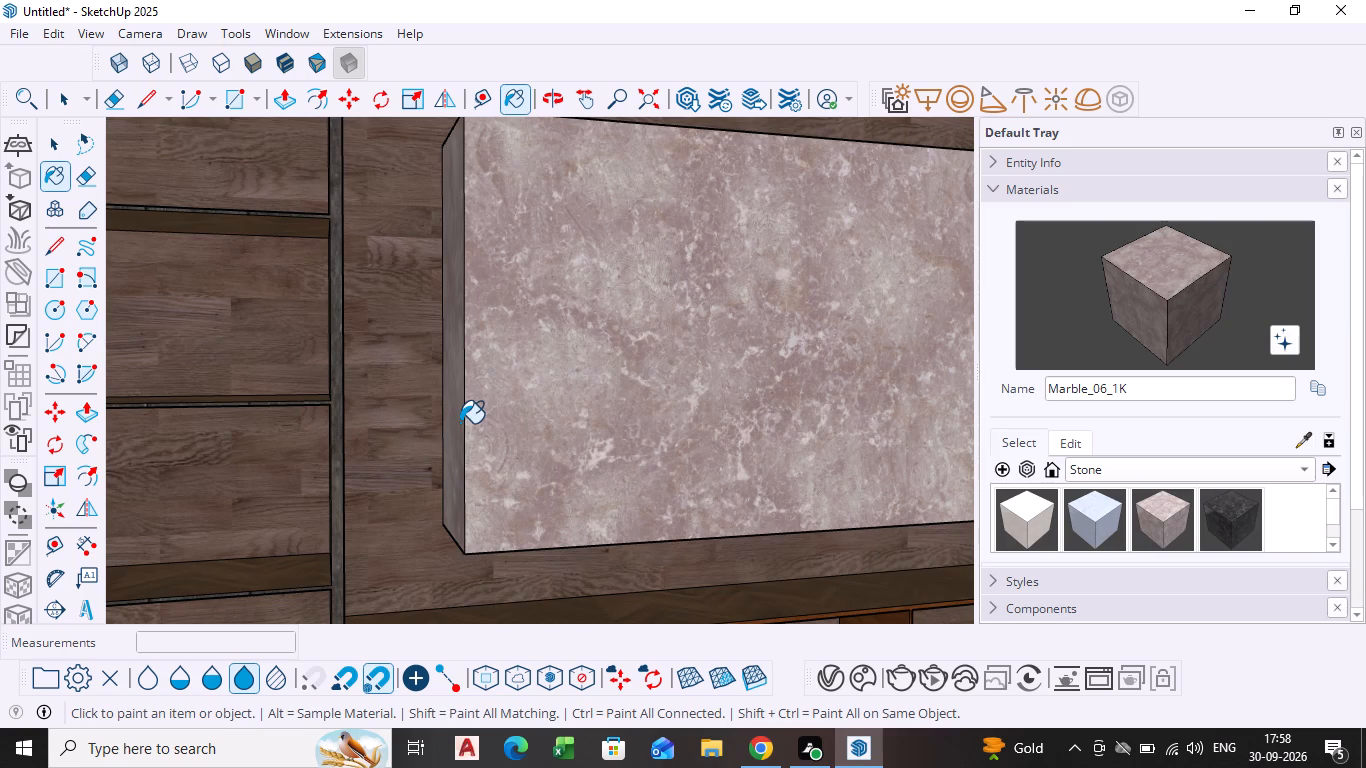
Paint the top and underside of the TV panel with Marble_06_1K.
{"action": "middle_click_drag", "start_coordinate": [653, 358], "coordinate": [572, 516]}
{"action": "middle_click_drag", "start_coordinate": [574, 500], "coordinate": [595, 468]}
{"action": "scroll", "coordinate": [595, 471], "scroll_direction": "down", "scroll_amount": 1}
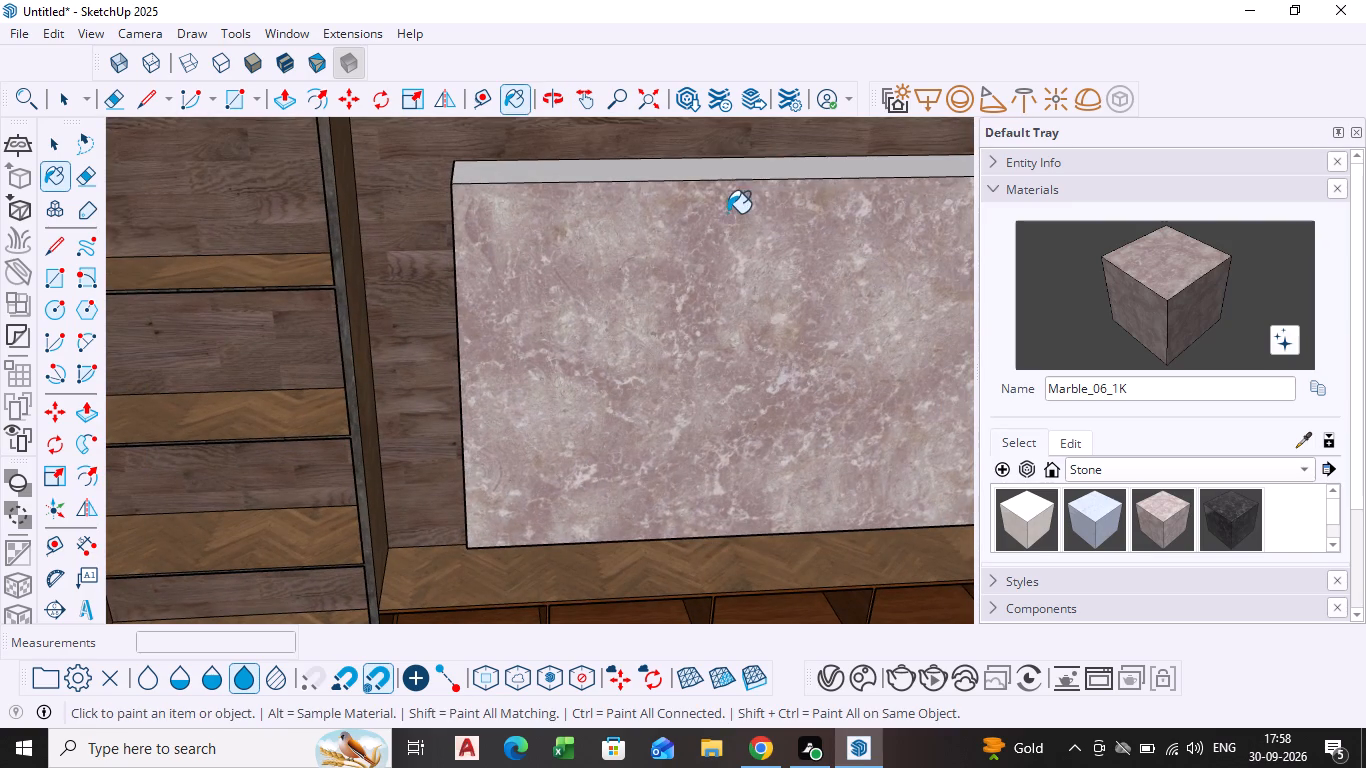
{"action": "left_click", "coordinate": [748, 165]}
{"action": "middle_click_drag", "start_coordinate": [686, 484], "coordinate": [709, 361]}
{"action": "scroll", "coordinate": [630, 509], "scroll_direction": "up", "scroll_amount": 5}
{"action": "middle_click_drag", "start_coordinate": [581, 520], "coordinate": [636, 403]}
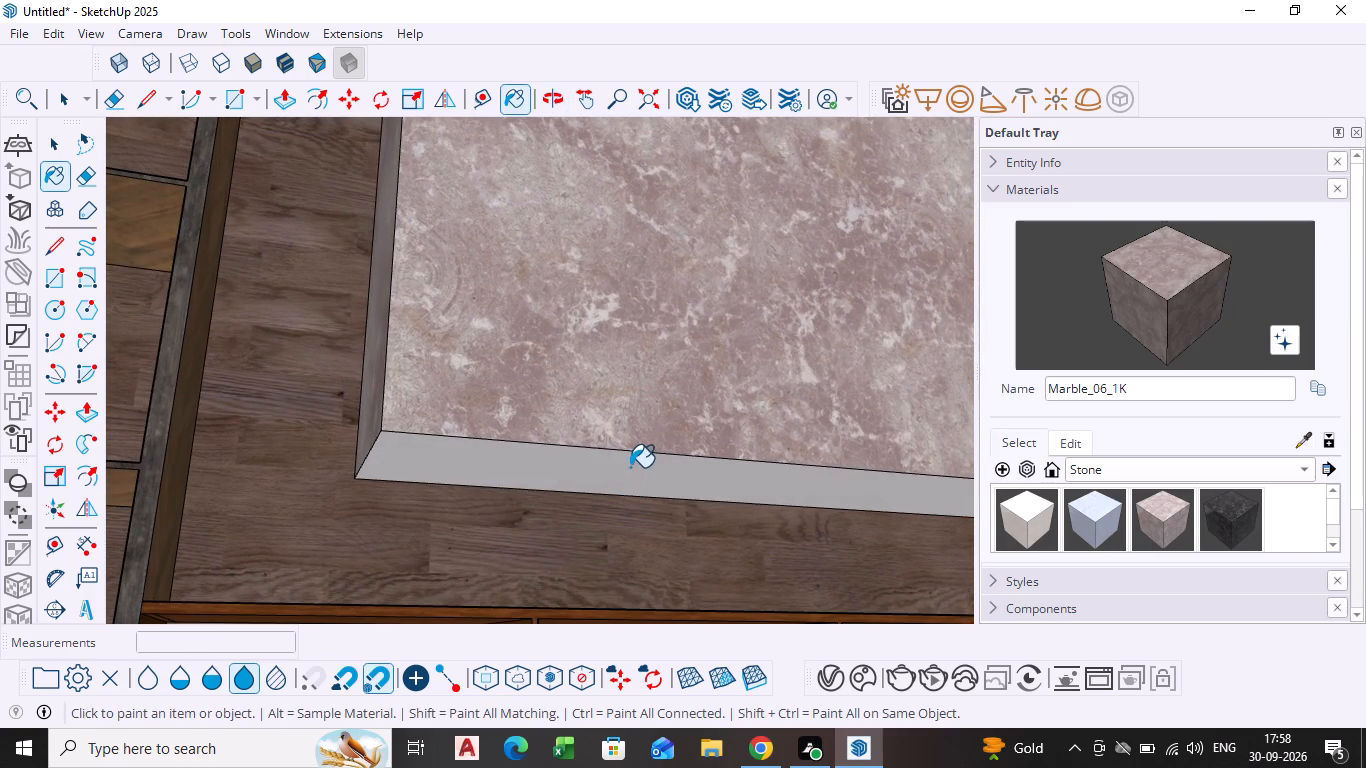
{"action": "left_click", "coordinate": [630, 467]}
Examine the marble TV panel, the shelving wall, the ceiling recesses and the whole room from several distances and angles.
{"action": "scroll", "coordinate": [630, 467], "scroll_direction": "down", "scroll_amount": 13}
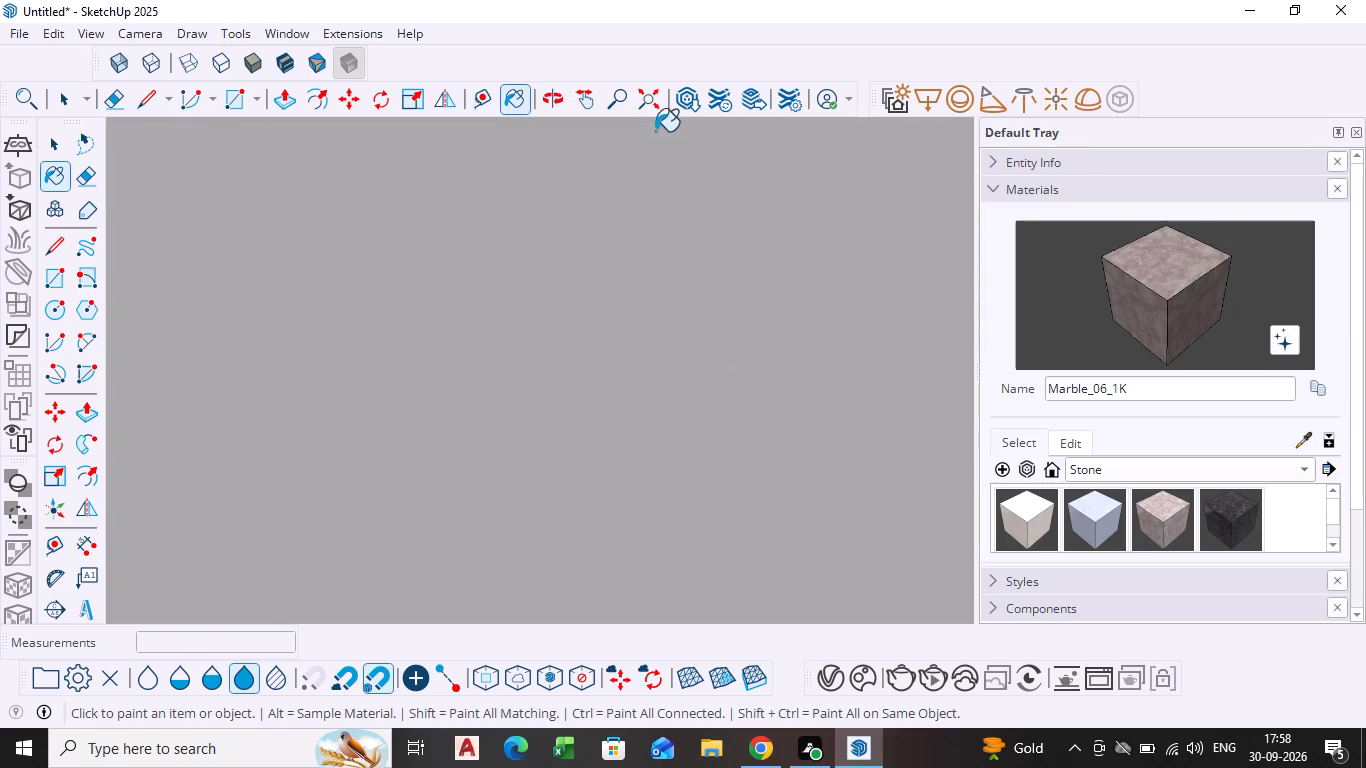
{"action": "left_click", "coordinate": [653, 110]}
{"action": "scroll", "coordinate": [712, 403], "scroll_direction": "down", "scroll_amount": 1}
{"action": "middle_click_drag", "start_coordinate": [713, 421], "coordinate": [663, 443]}
{"action": "scroll", "coordinate": [647, 526], "scroll_direction": "up", "scroll_amount": 4}
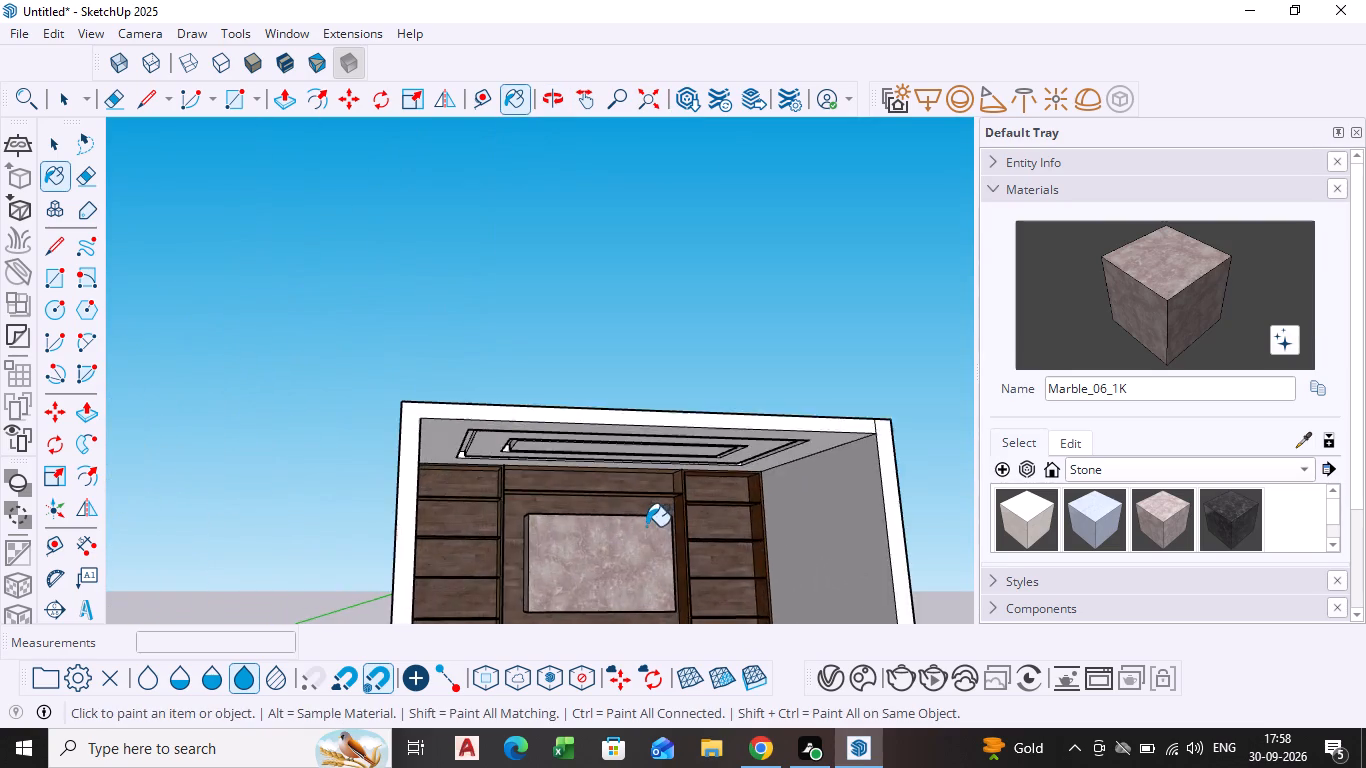
{"action": "scroll", "coordinate": [646, 526], "scroll_direction": "up", "scroll_amount": 6}
{"action": "scroll", "coordinate": [379, 505], "scroll_direction": "up", "scroll_amount": 5}
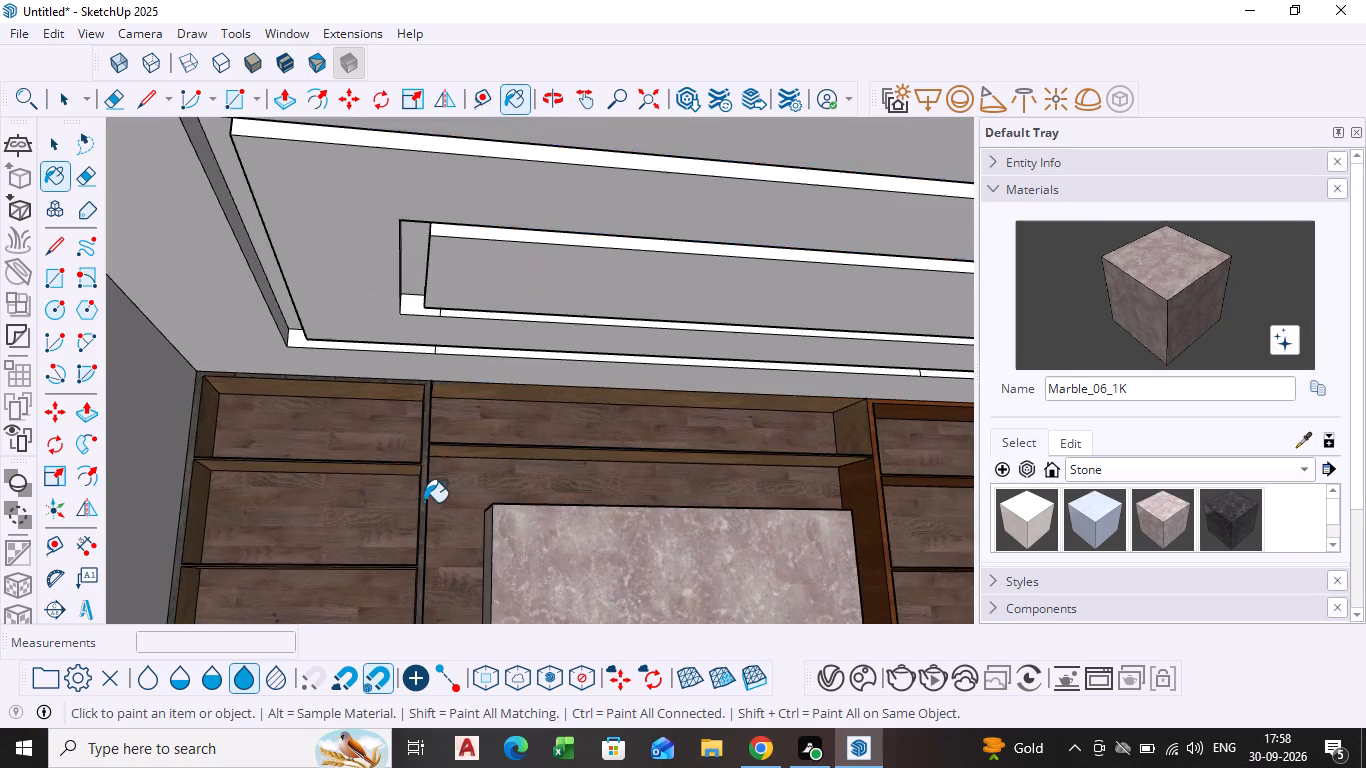
{"action": "scroll", "coordinate": [424, 502], "scroll_direction": "up", "scroll_amount": 4}
{"action": "middle_click_drag", "start_coordinate": [439, 526], "coordinate": [498, 522]}
{"action": "scroll", "coordinate": [495, 511], "scroll_direction": "up", "scroll_amount": 1}
{"action": "scroll", "coordinate": [518, 418], "scroll_direction": "down", "scroll_amount": 5}
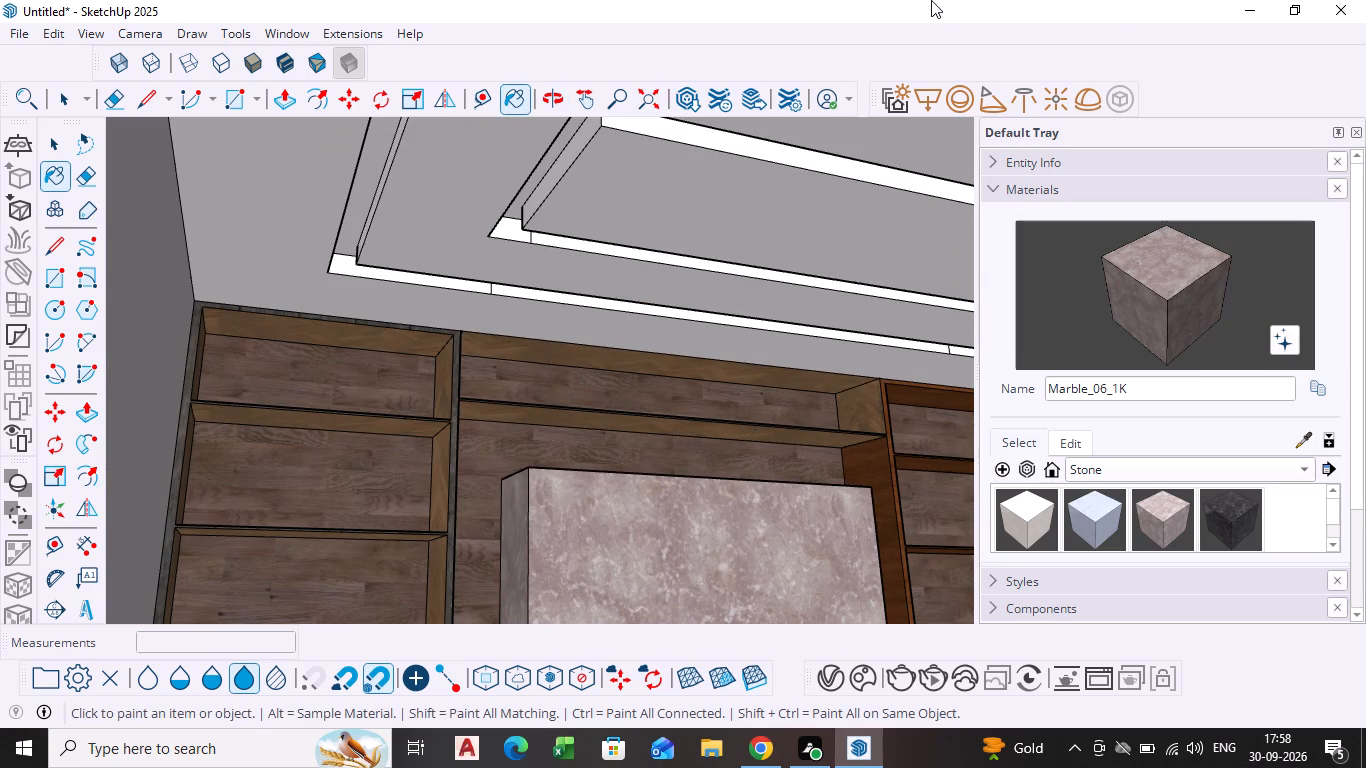
{"action": "scroll", "coordinate": [463, 226], "scroll_direction": "down", "scroll_amount": 6}
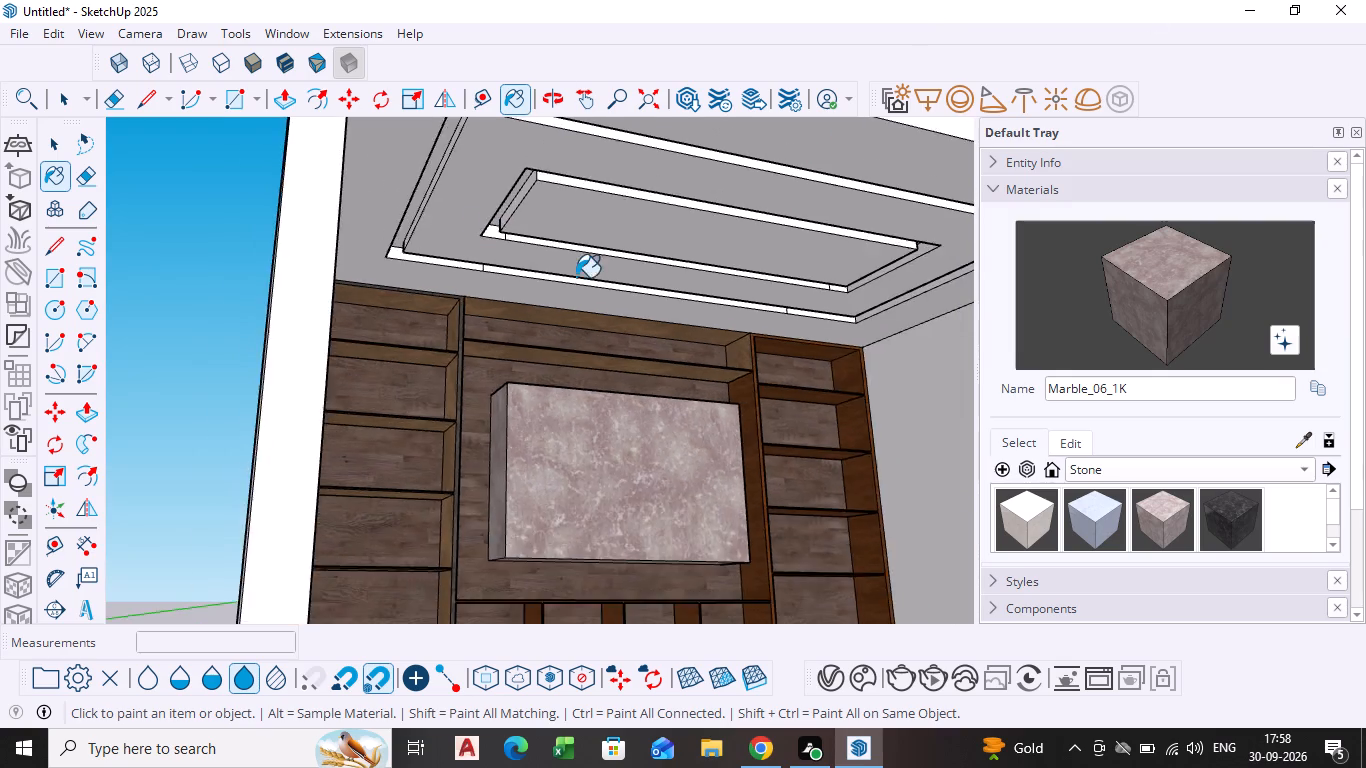
{"action": "scroll", "coordinate": [576, 277], "scroll_direction": "down", "scroll_amount": 5}
{"action": "middle_click_drag", "start_coordinate": [570, 302], "coordinate": [391, 273], "text": "shift"}
{"action": "scroll", "coordinate": [398, 165], "scroll_direction": "up", "scroll_amount": 5}
{"action": "middle_click_drag", "start_coordinate": [391, 194], "coordinate": [371, 276]}
{"action": "scroll", "coordinate": [379, 336], "scroll_direction": "down", "scroll_amount": 3}
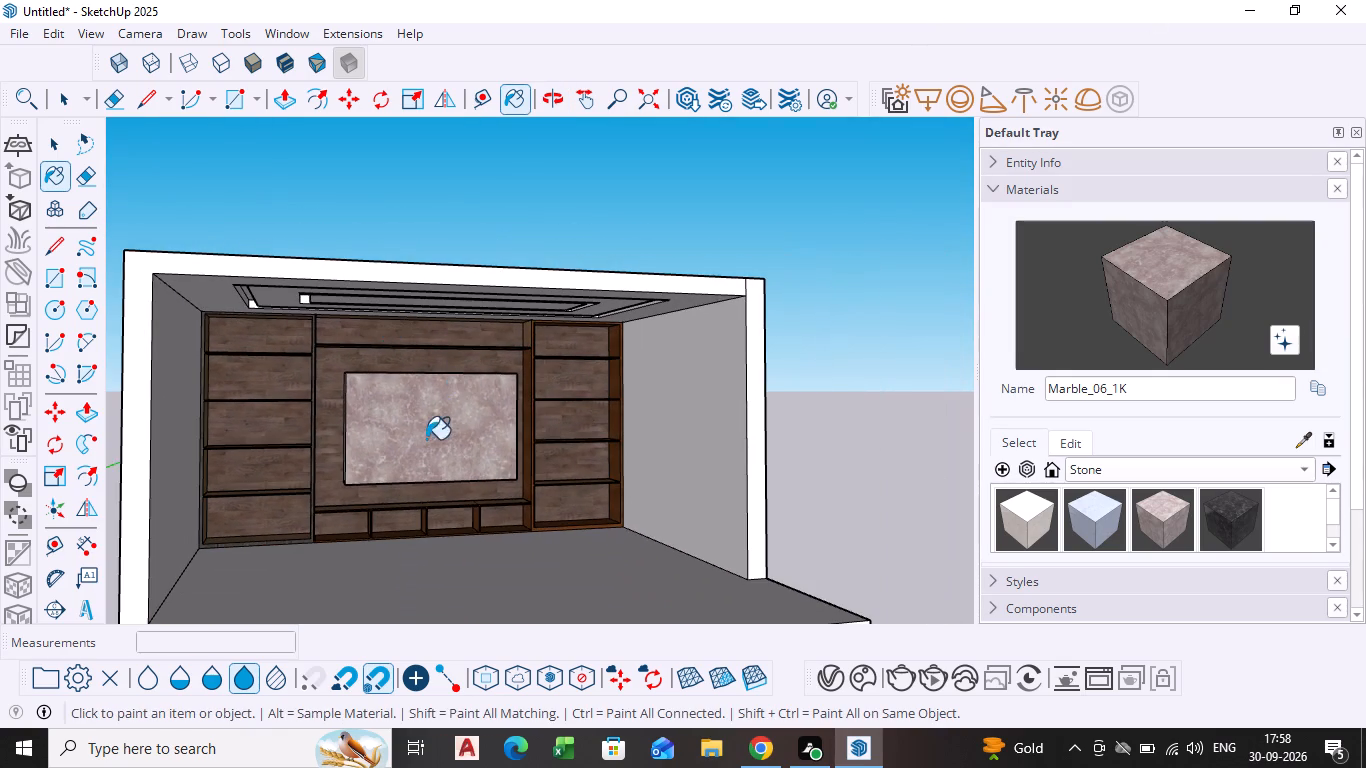
{"action": "middle_click_drag", "start_coordinate": [422, 439], "coordinate": [378, 438]}
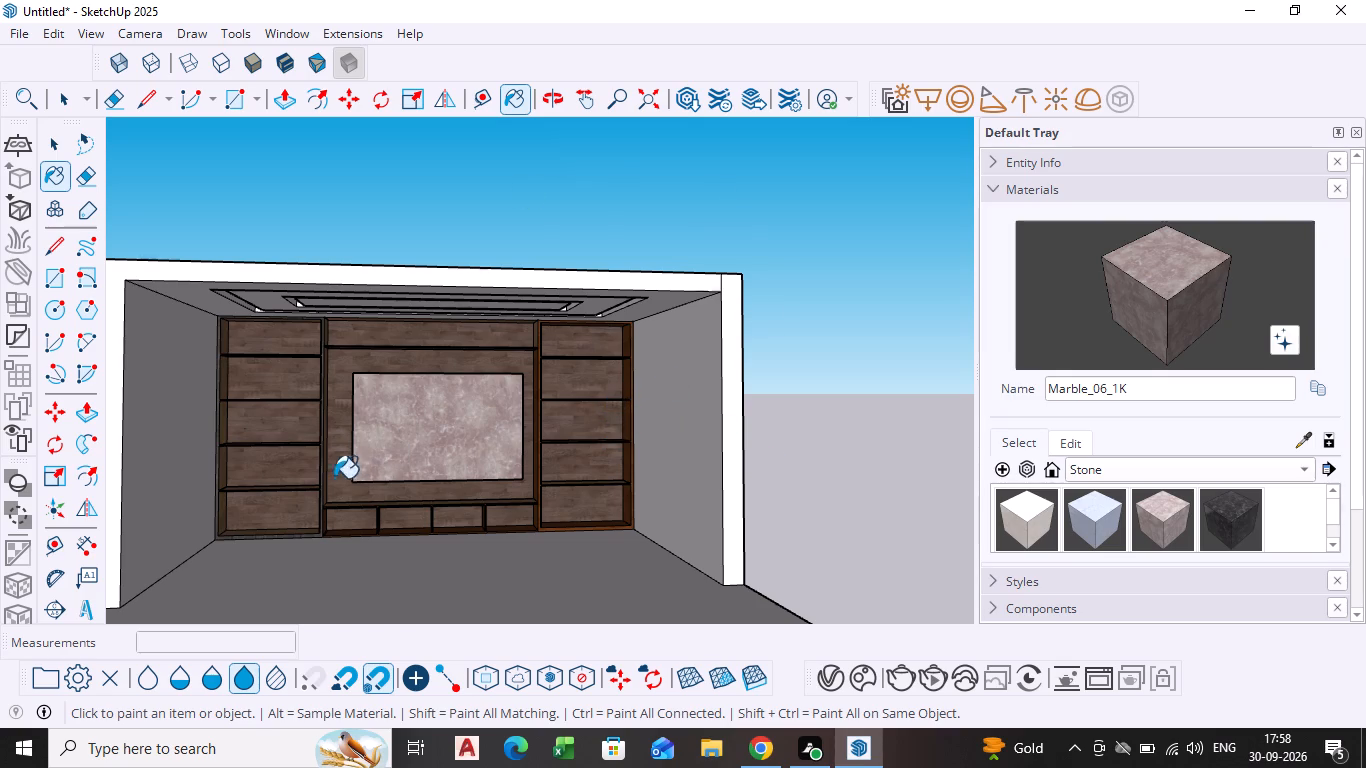
{"action": "scroll", "coordinate": [383, 536], "scroll_direction": "up", "scroll_amount": 4}
{"action": "middle_click", "coordinate": [387, 546]}
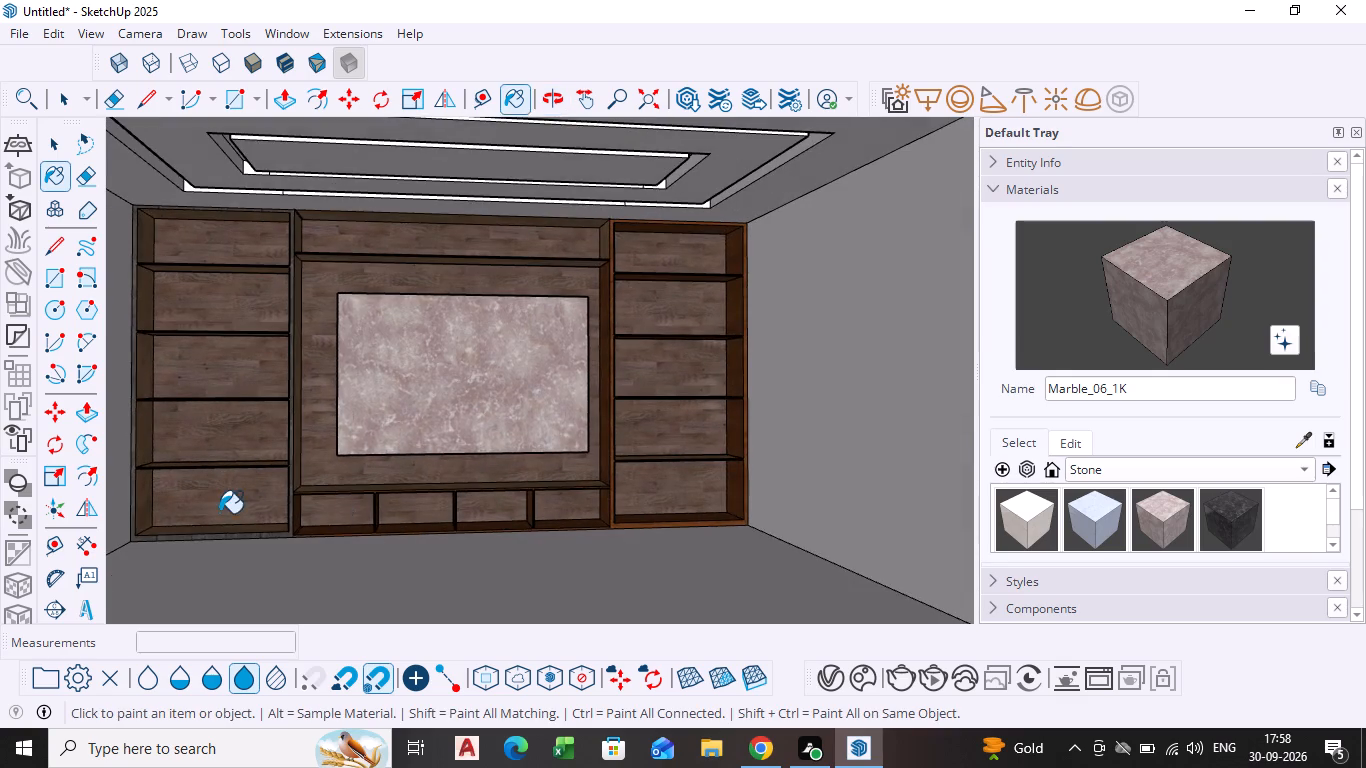
{"action": "scroll", "coordinate": [230, 543], "scroll_direction": "up", "scroll_amount": 4}
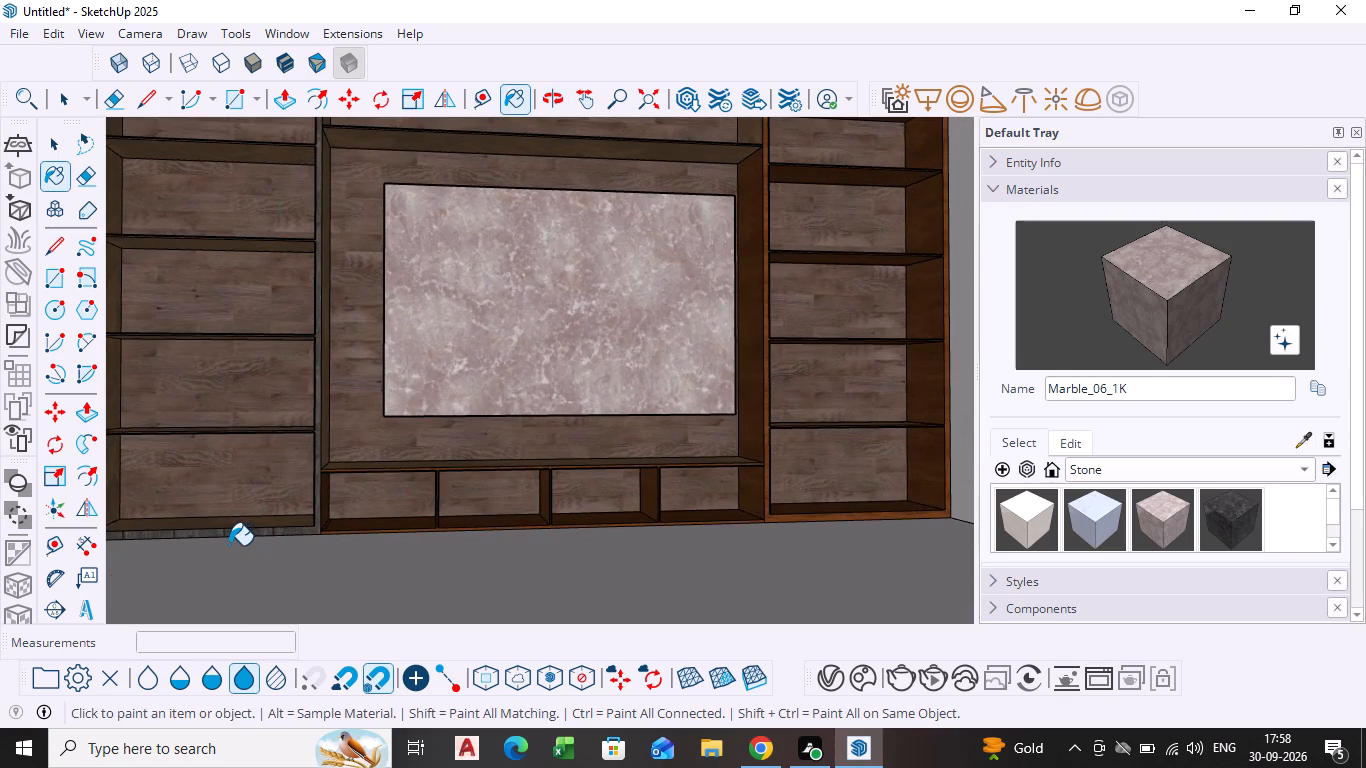
{"action": "scroll", "coordinate": [229, 545], "scroll_direction": "down", "scroll_amount": 4}
{"action": "scroll", "coordinate": [311, 535], "scroll_direction": "down", "scroll_amount": 2}
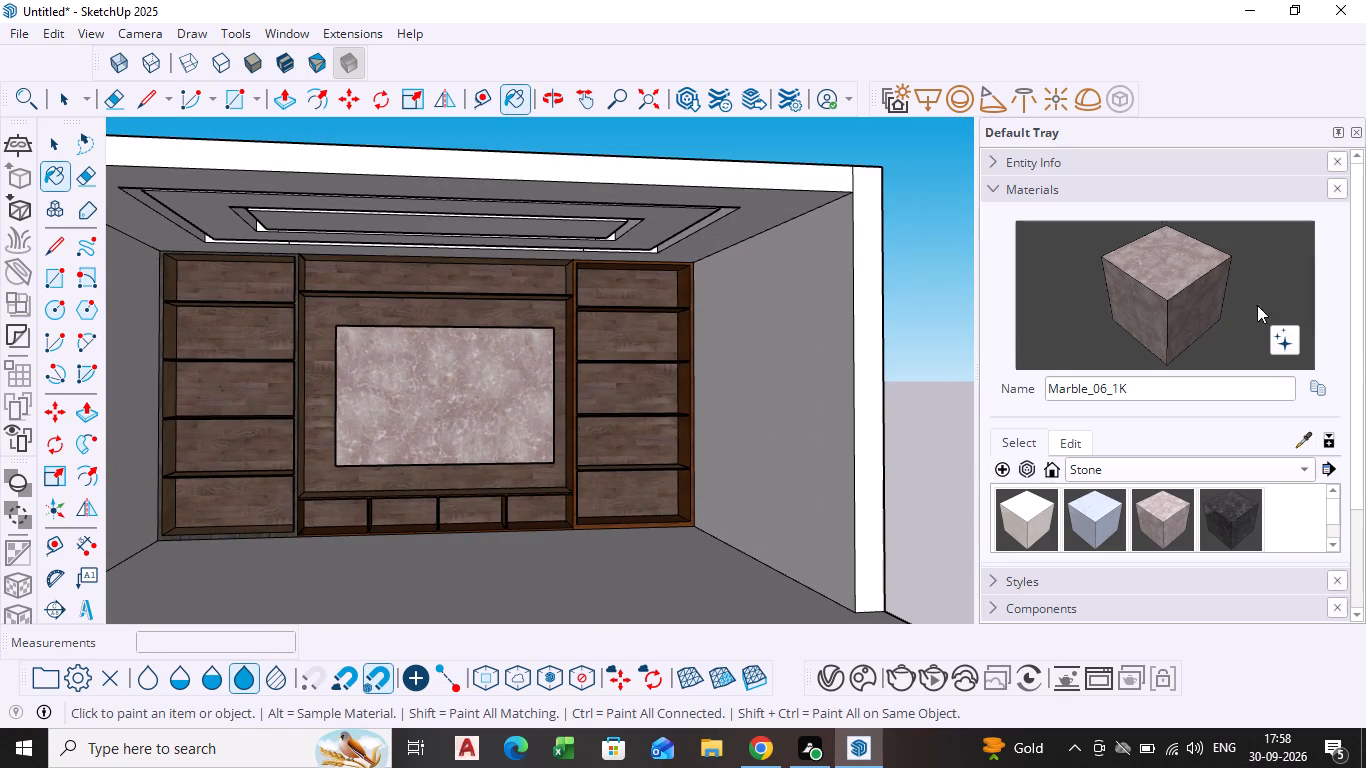
{"action": "scroll", "coordinate": [506, 527], "scroll_direction": "down", "scroll_amount": 3}
{"action": "scroll", "coordinate": [441, 470], "scroll_direction": "down", "scroll_amount": 2}
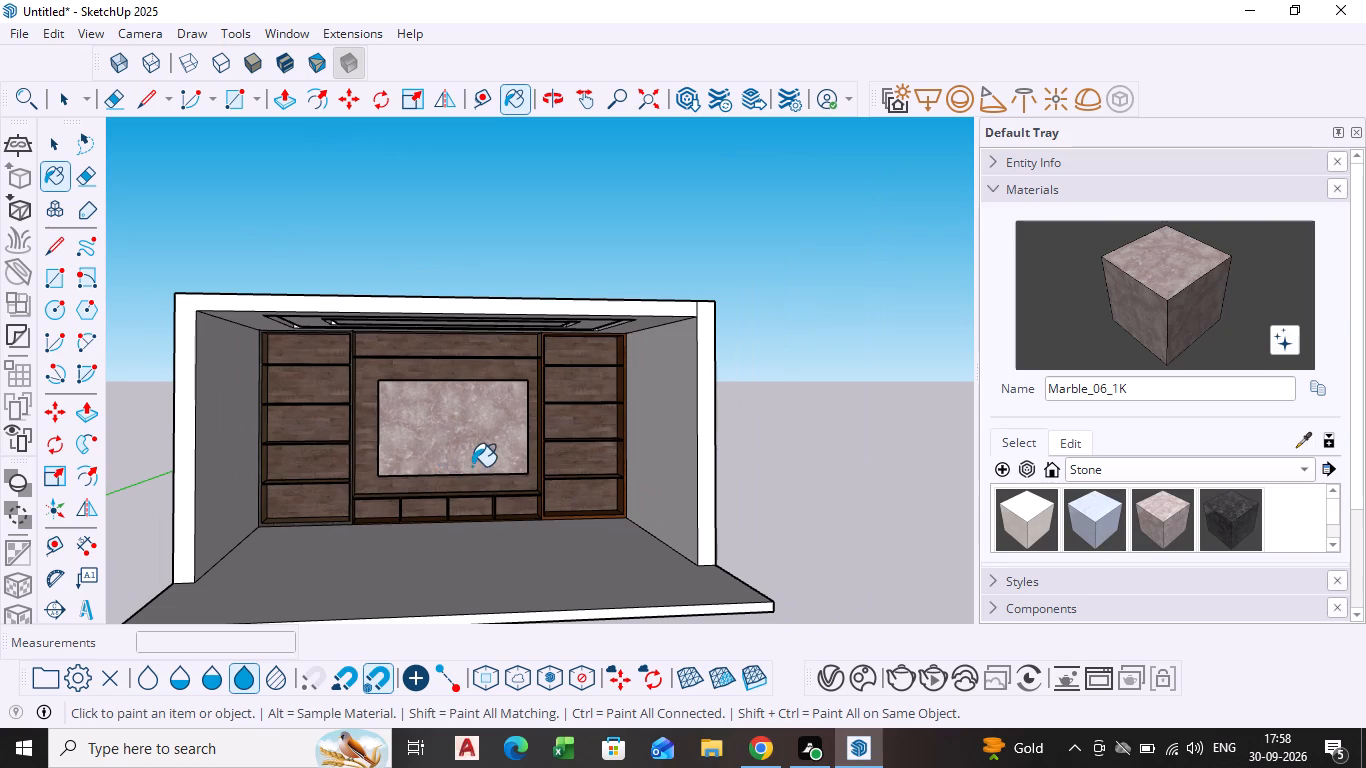
{"action": "middle_click_drag", "start_coordinate": [435, 501], "coordinate": [612, 367], "text": "shift"}
{"action": "middle_click_drag", "start_coordinate": [566, 440], "coordinate": [491, 548]}
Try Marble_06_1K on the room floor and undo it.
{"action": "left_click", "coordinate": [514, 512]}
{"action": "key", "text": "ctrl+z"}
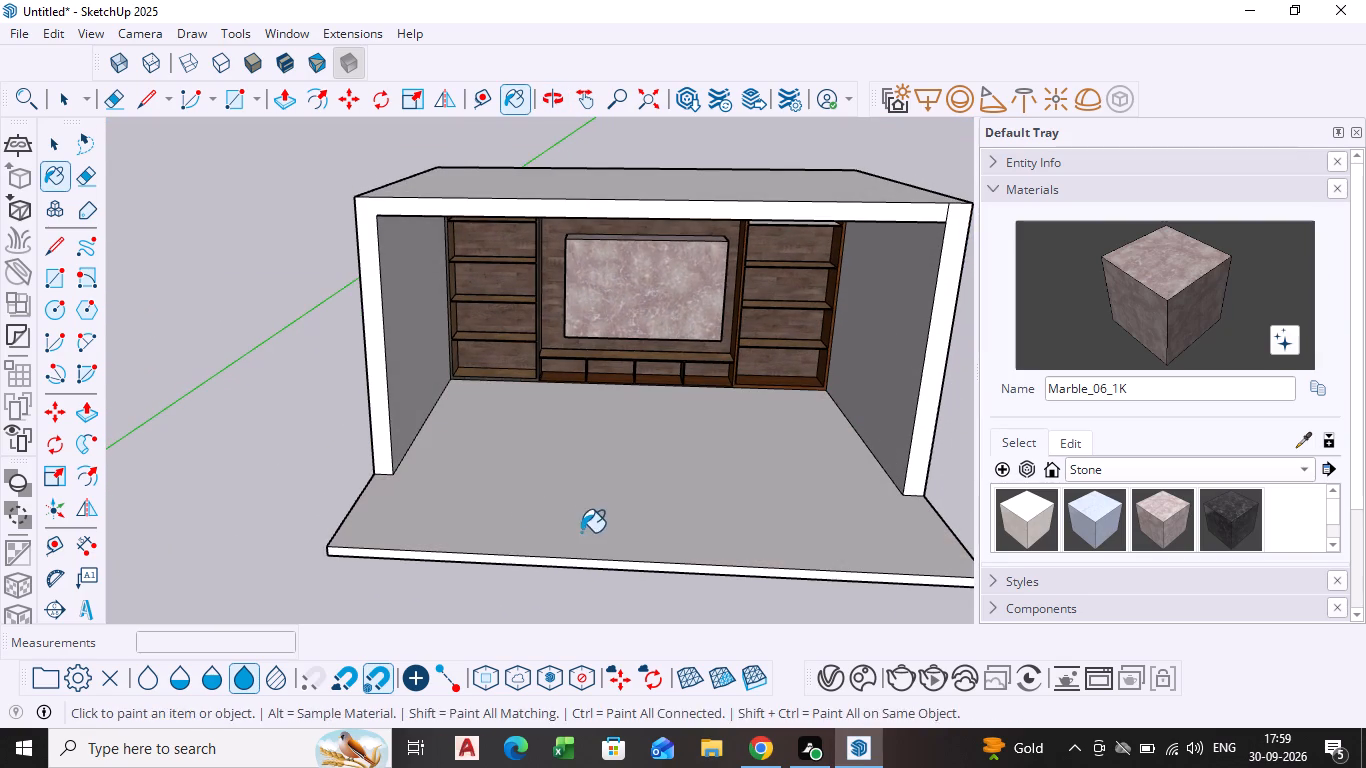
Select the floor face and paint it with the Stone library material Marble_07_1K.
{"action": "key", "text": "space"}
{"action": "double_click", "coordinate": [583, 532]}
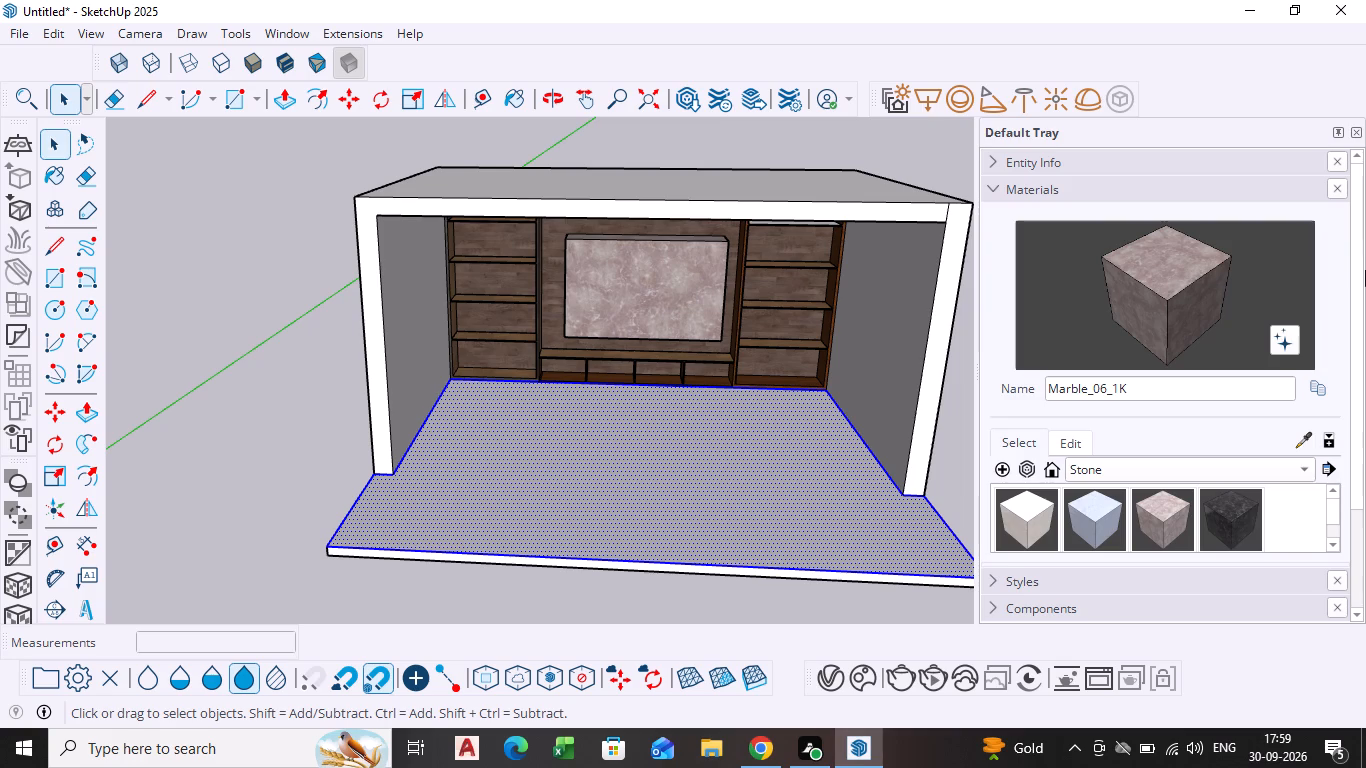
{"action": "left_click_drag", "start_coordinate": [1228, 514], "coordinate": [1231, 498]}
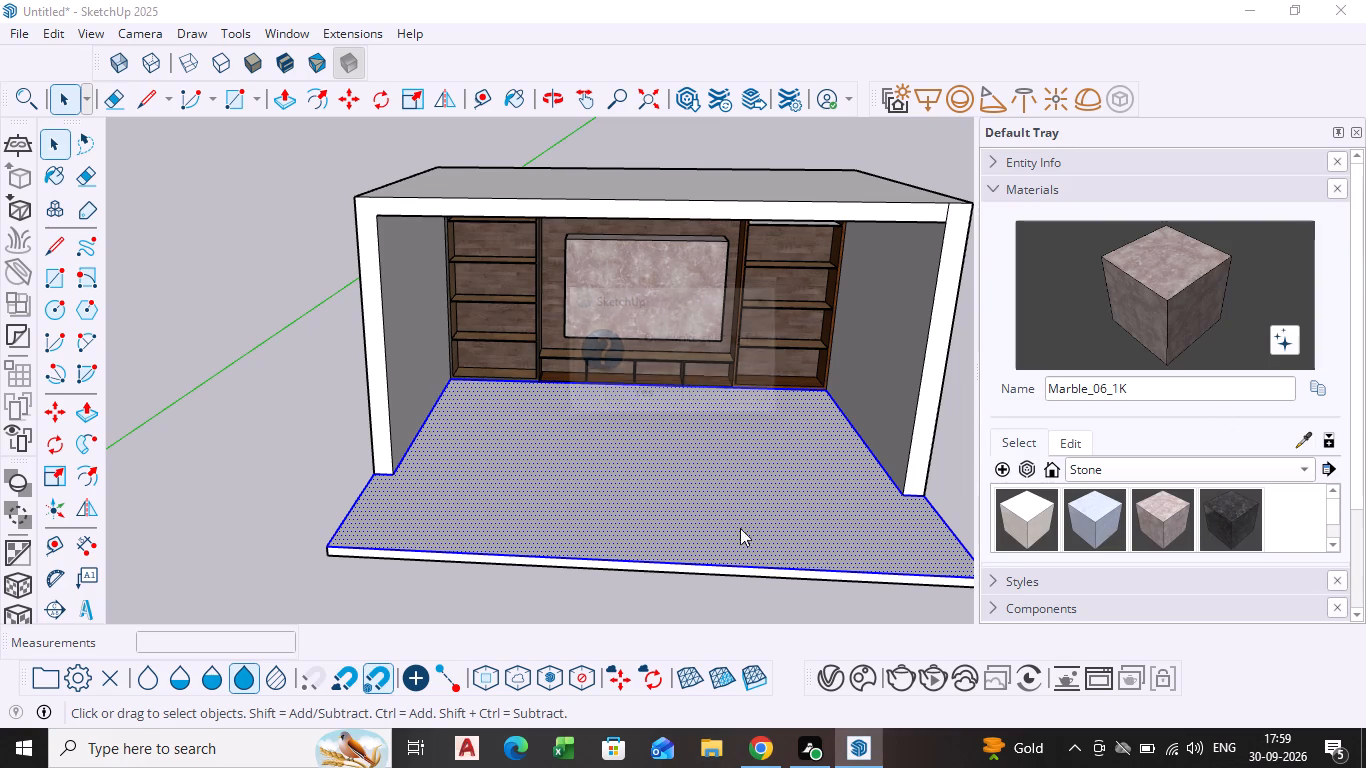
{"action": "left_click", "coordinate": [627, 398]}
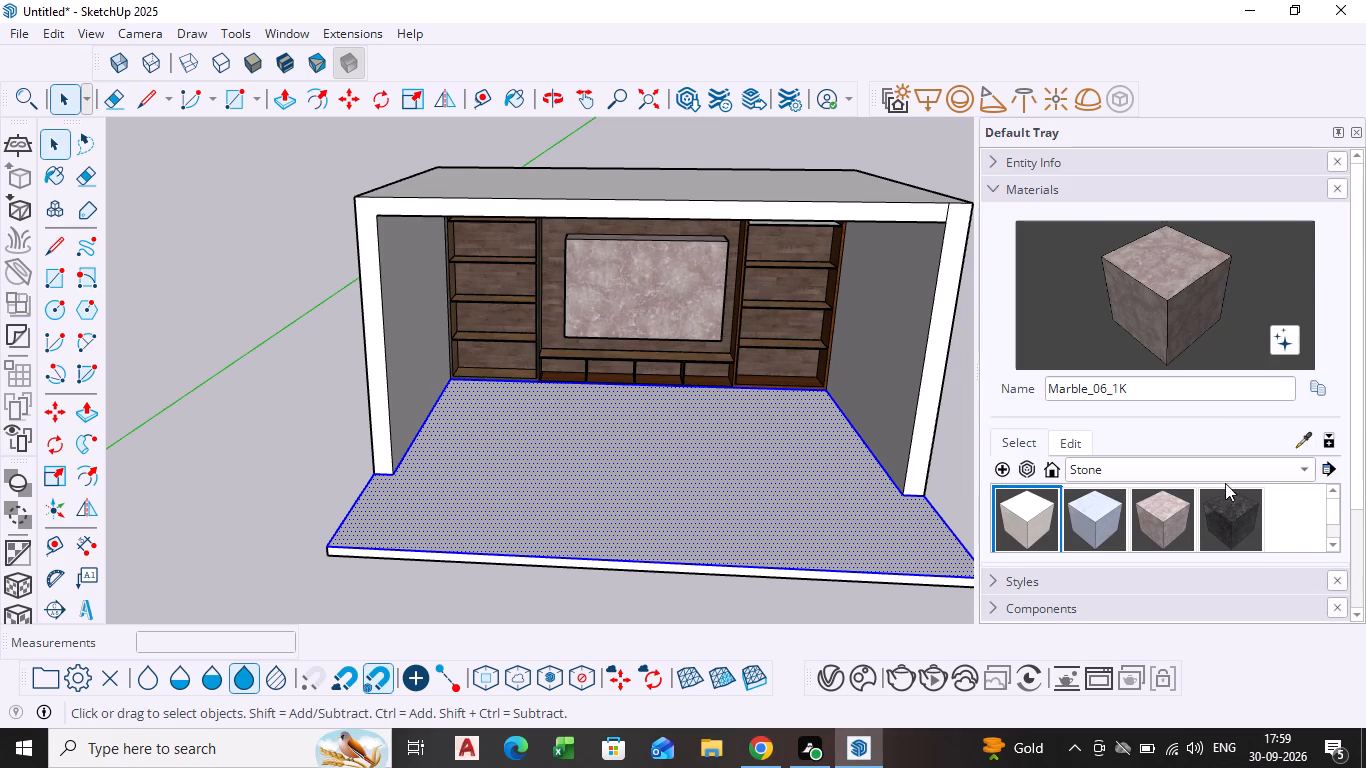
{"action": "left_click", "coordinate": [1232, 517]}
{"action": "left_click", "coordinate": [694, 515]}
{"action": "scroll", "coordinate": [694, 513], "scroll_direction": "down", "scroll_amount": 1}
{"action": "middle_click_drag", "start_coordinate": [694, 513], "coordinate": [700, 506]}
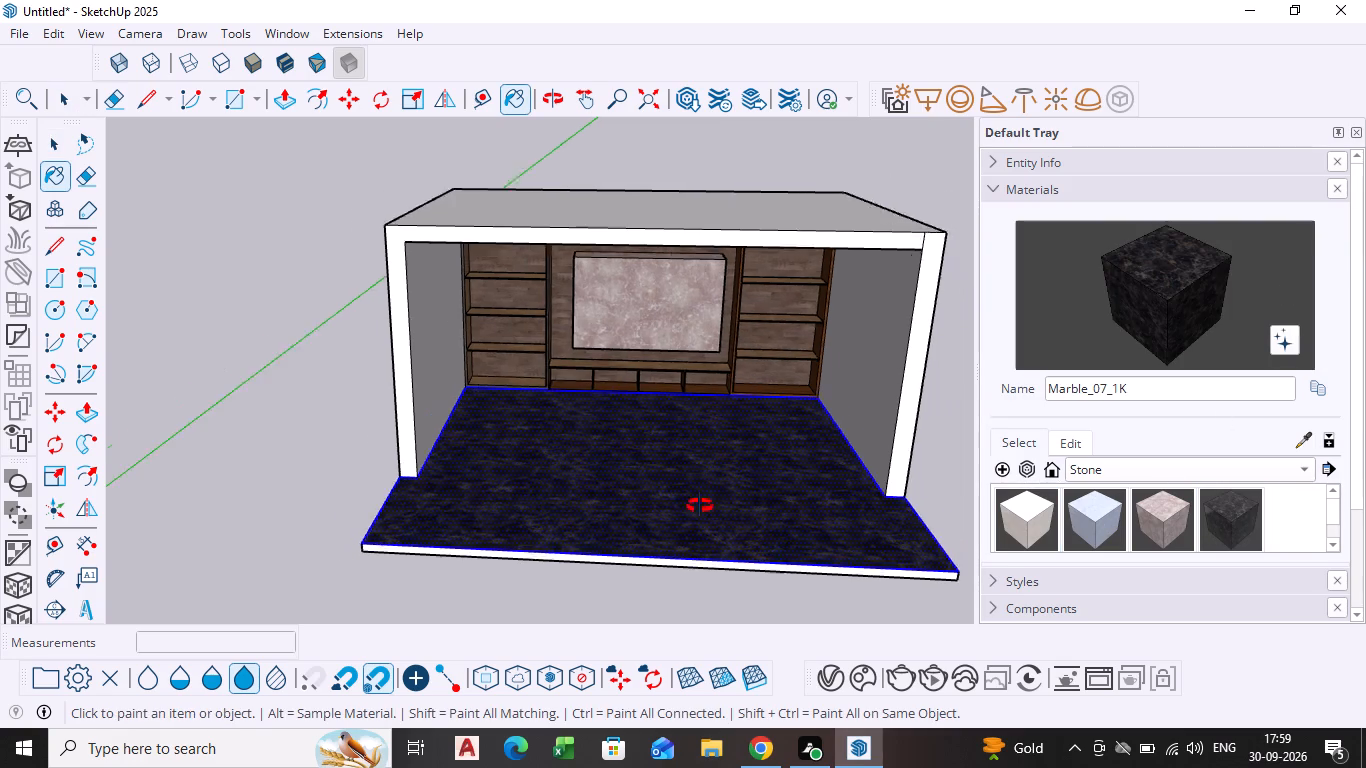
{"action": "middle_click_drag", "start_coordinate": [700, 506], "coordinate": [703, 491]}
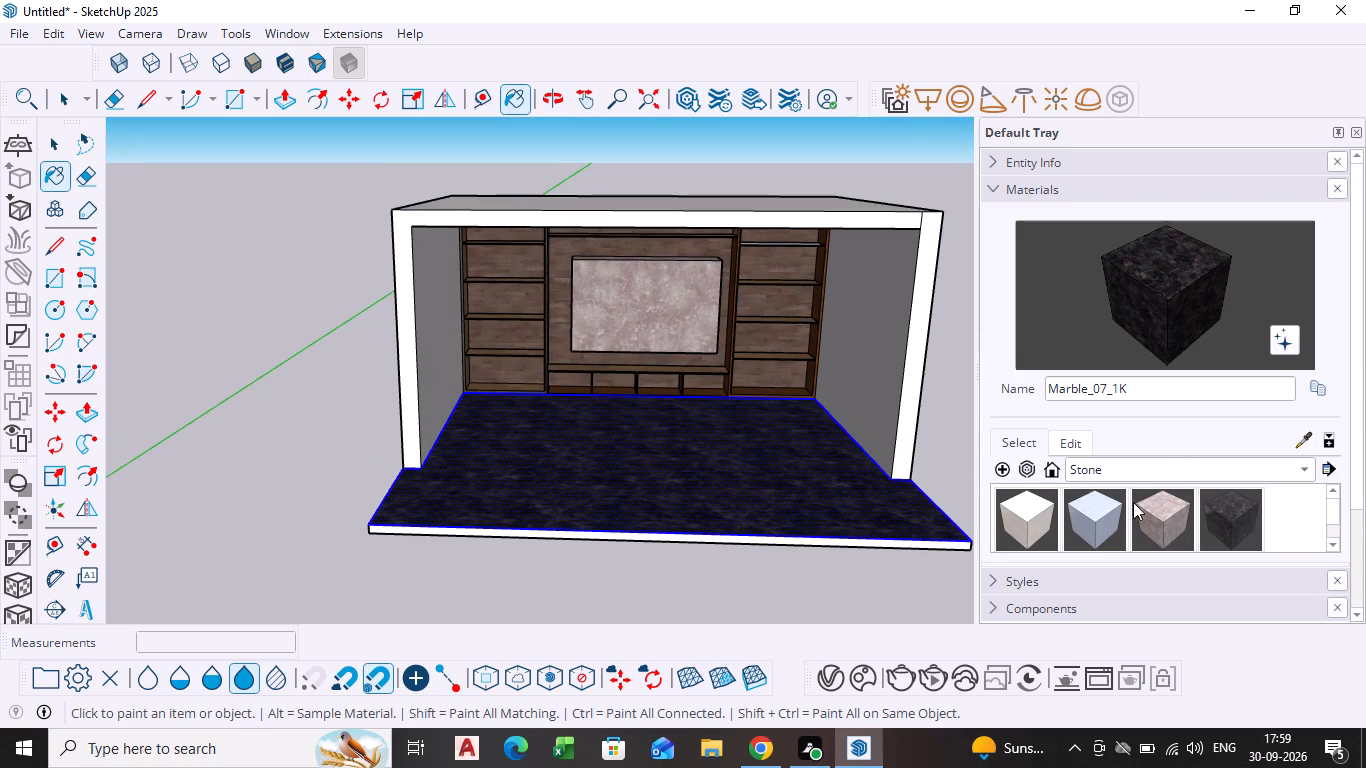
Paint the room floor with the Stone library material Marble_03_1K and clear the selection.
{"action": "left_click", "coordinate": [1107, 523]}
{"action": "left_click", "coordinate": [734, 471]}
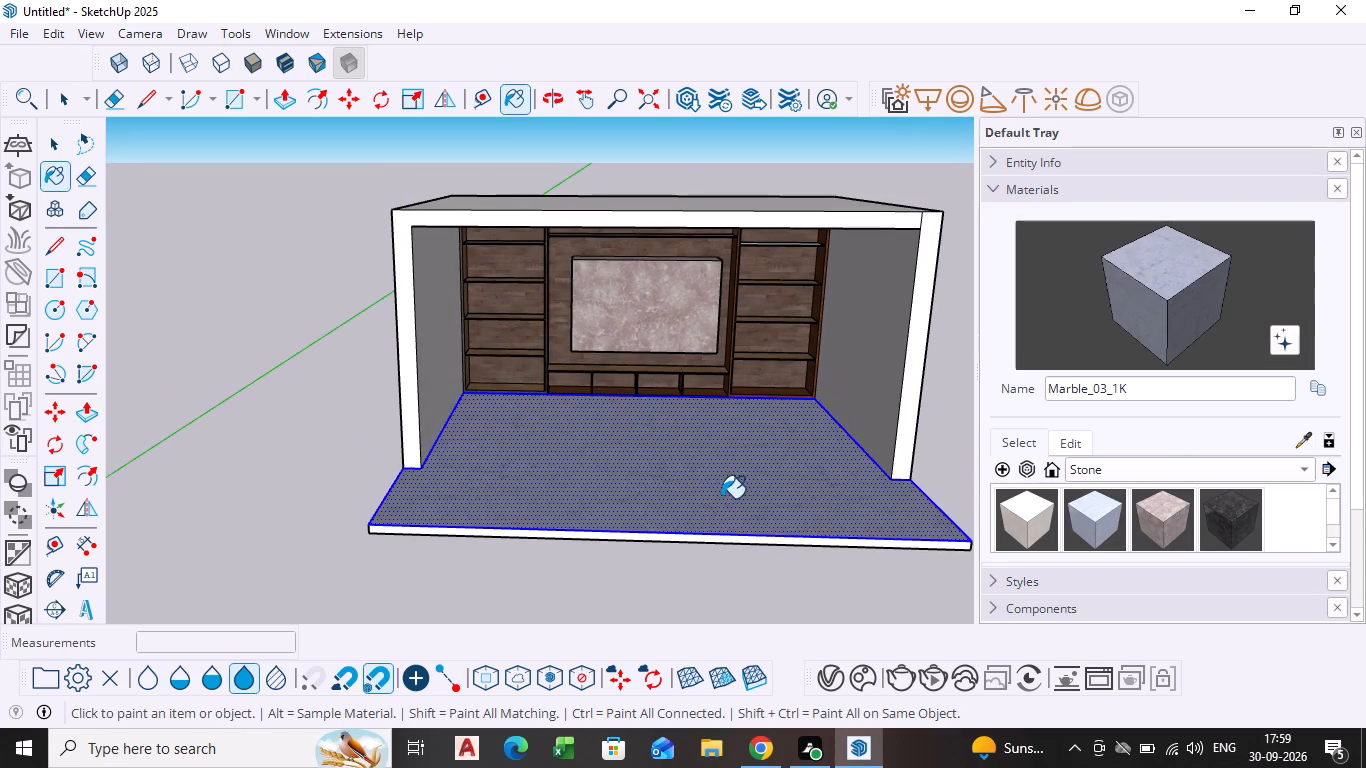
{"action": "scroll", "coordinate": [713, 498], "scroll_direction": "down", "scroll_amount": 1}
{"action": "middle_click_drag", "start_coordinate": [719, 477], "coordinate": [704, 484]}
{"action": "scroll", "coordinate": [991, 495], "scroll_direction": "up", "scroll_amount": 4}
{"action": "key", "text": "space"}
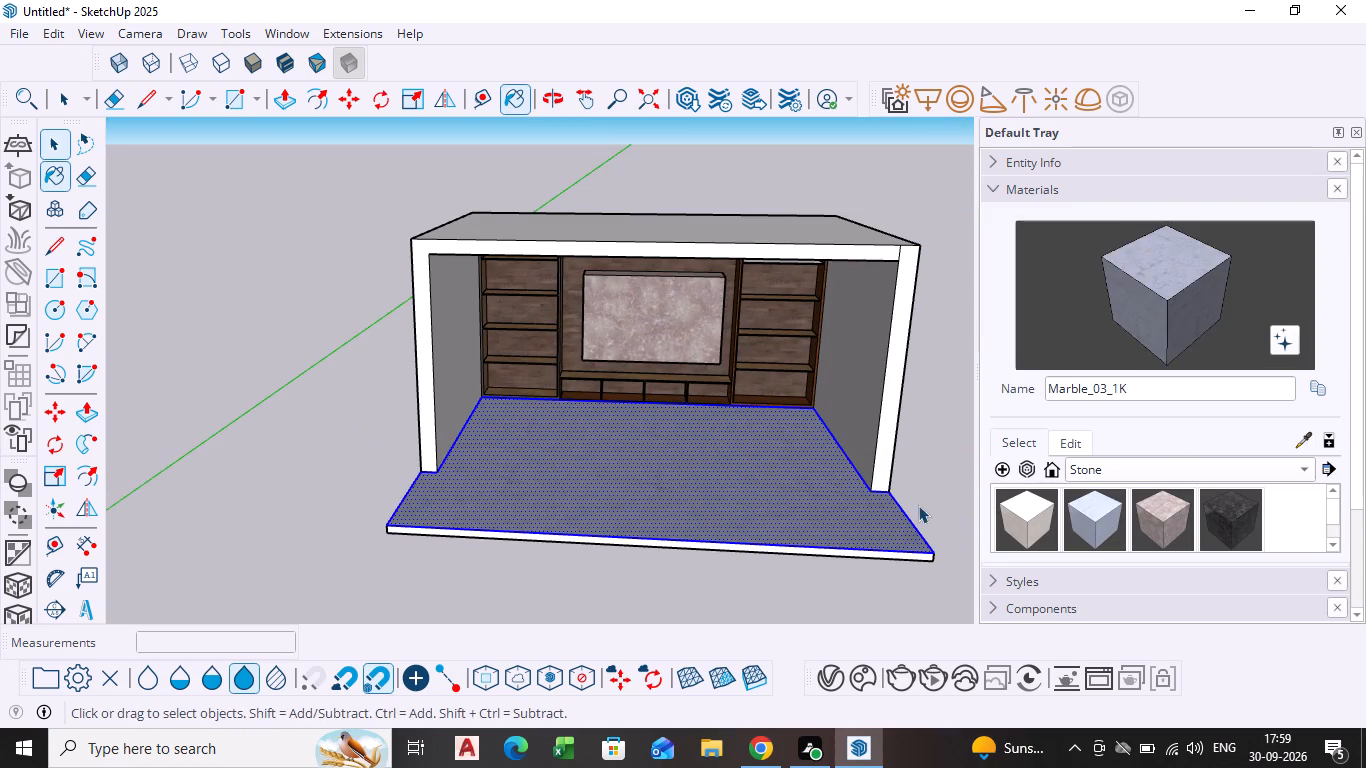
{"action": "left_click", "coordinate": [267, 377]}
Inspect the marble floor together with the shelving wall and TV panel from the open front of the room.
{"action": "middle_click_drag", "start_coordinate": [611, 557], "coordinate": [621, 525]}
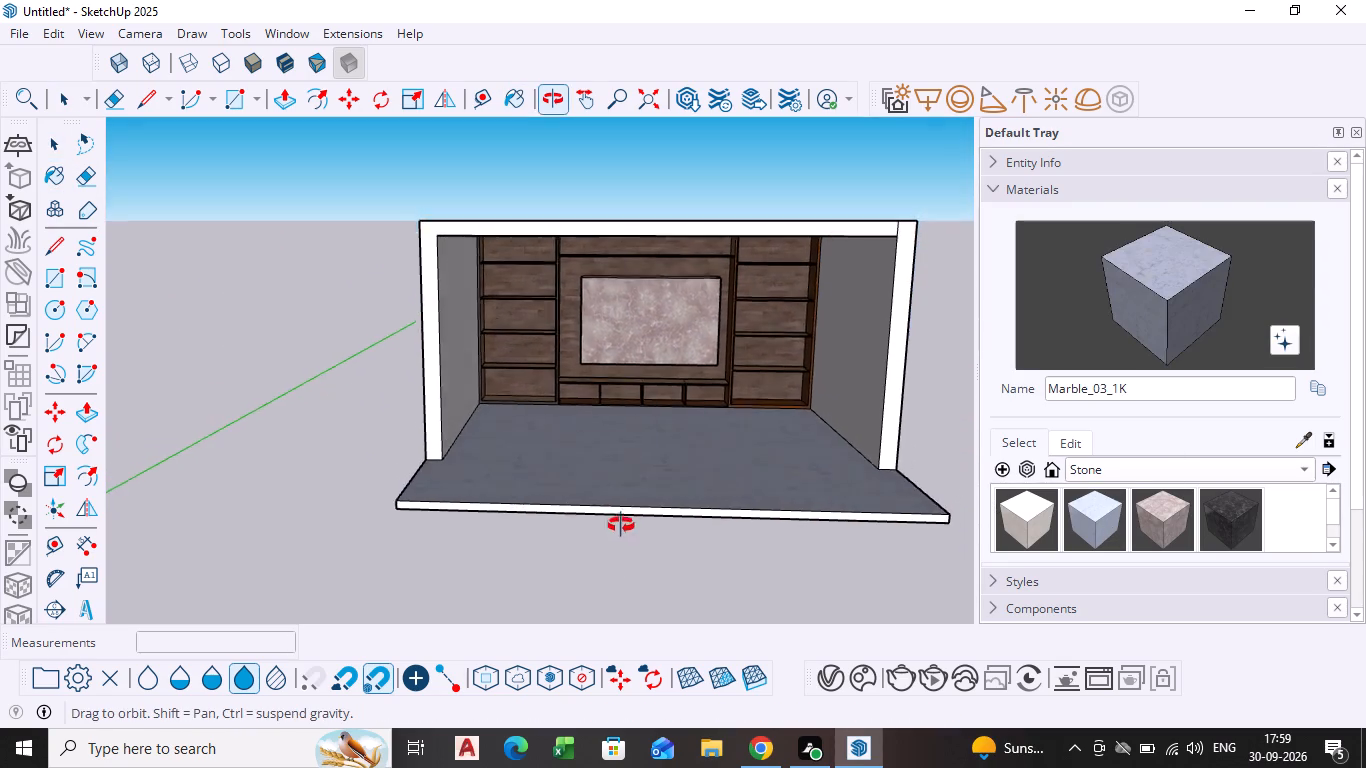
{"action": "middle_click_drag", "start_coordinate": [621, 525], "coordinate": [621, 522]}
{"action": "scroll", "coordinate": [612, 422], "scroll_direction": "up", "scroll_amount": 3}
{"action": "middle_click_drag", "start_coordinate": [602, 448], "coordinate": [573, 463]}
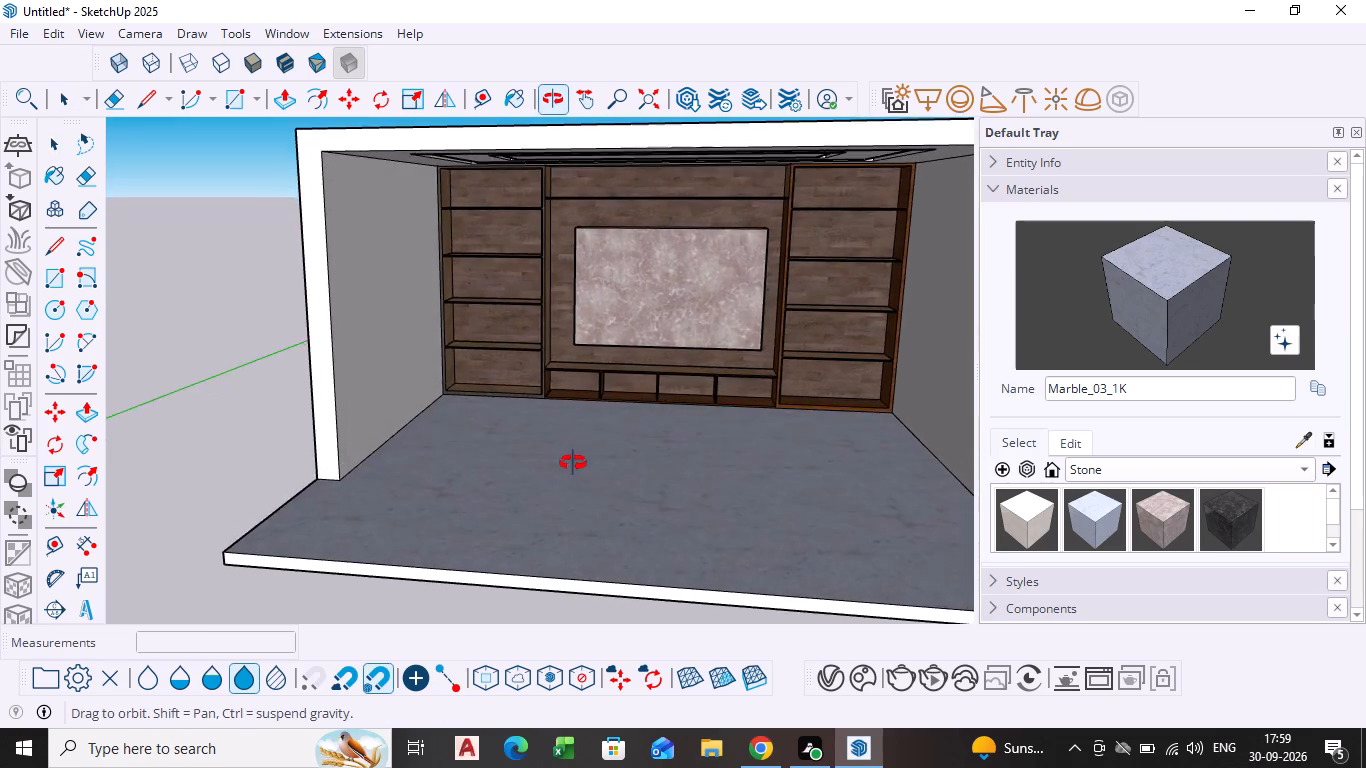
{"action": "middle_click_drag", "start_coordinate": [573, 463], "coordinate": [589, 410]}
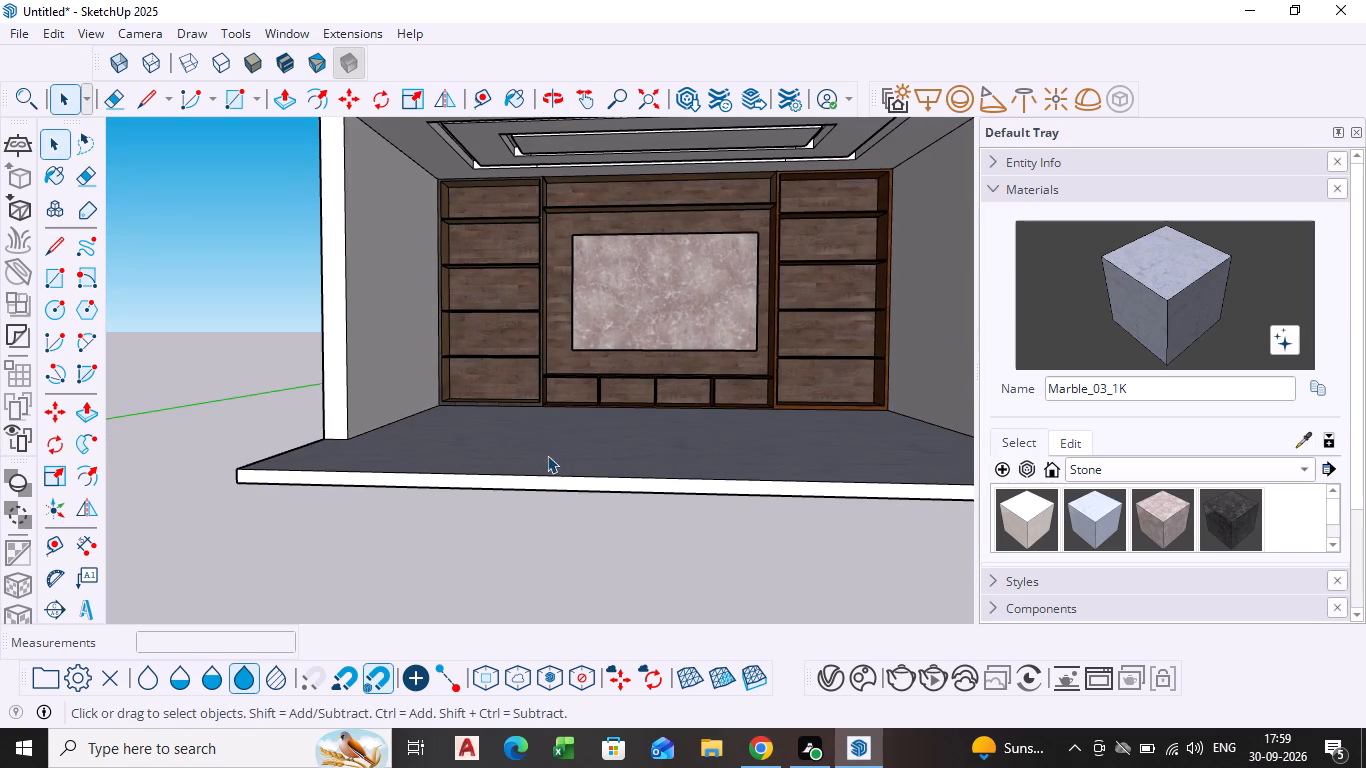
{"action": "middle_click_drag", "start_coordinate": [539, 441], "coordinate": [541, 501]}
{"action": "middle_click_drag", "start_coordinate": [537, 470], "coordinate": [374, 461], "text": "shift"}
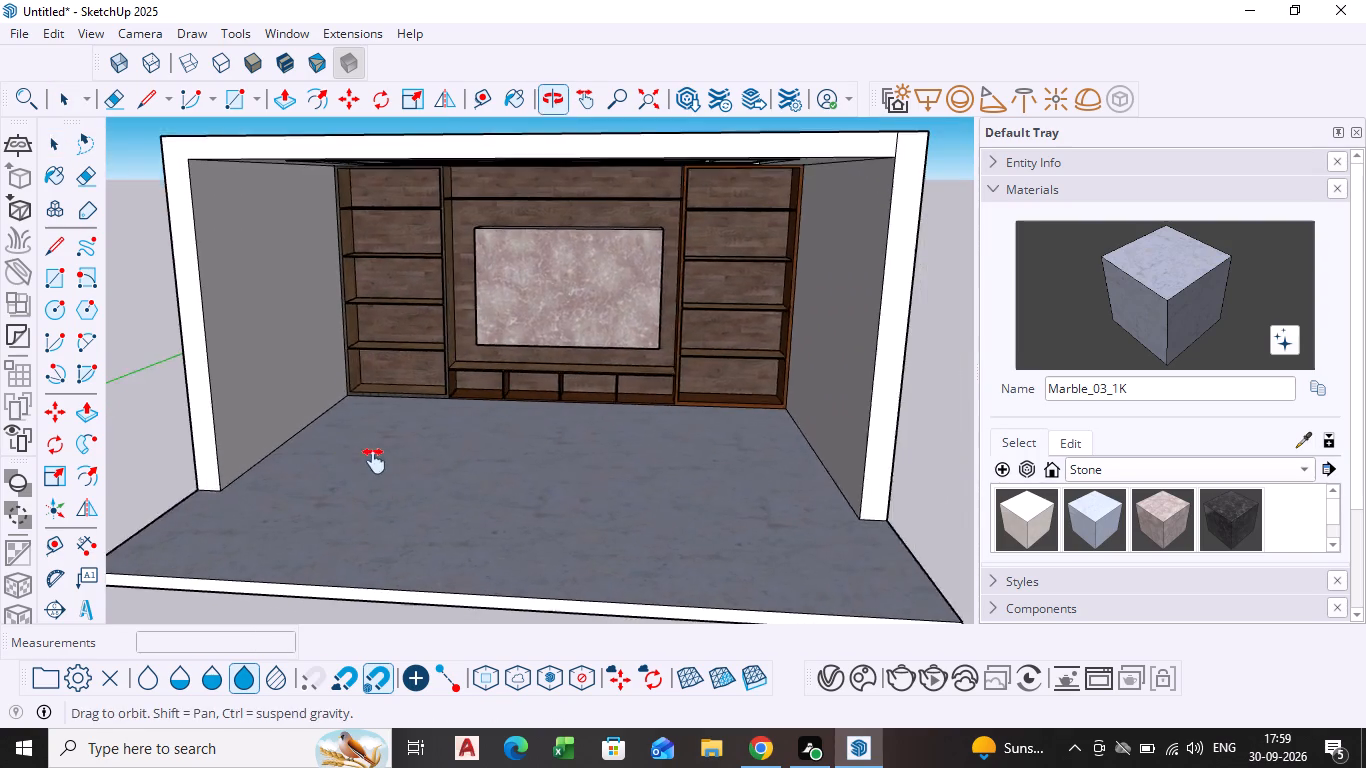
{"action": "middle_click_drag", "start_coordinate": [374, 461], "coordinate": [356, 462], "text": "shift"}
{"action": "middle_click_drag", "start_coordinate": [407, 507], "coordinate": [450, 514]}
{"action": "middle_click_drag", "start_coordinate": [429, 480], "coordinate": [423, 427]}
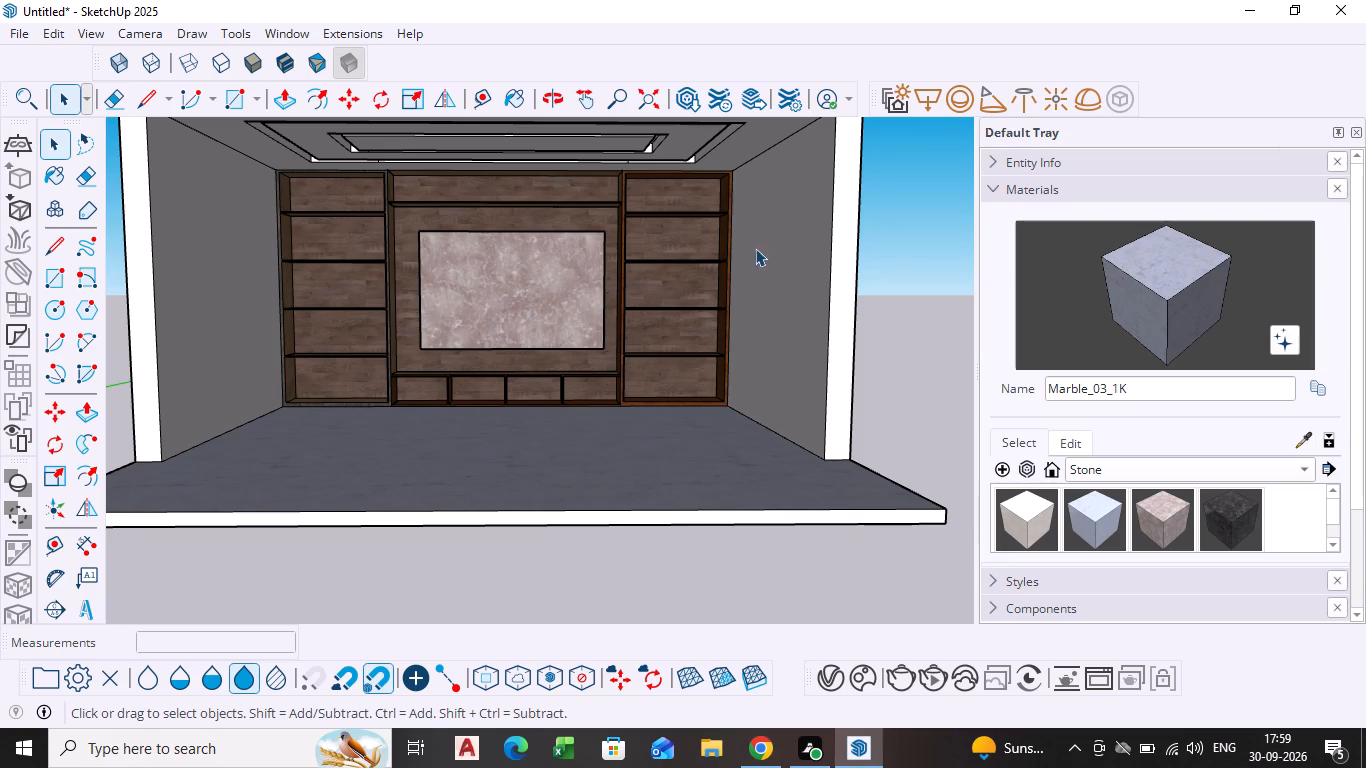
Draw a rectangle about 1' 6 3/8" by 11' 5 1/8" along the top of the side wall, from the shelving corner to the open front edge.
{"action": "middle_click_drag", "start_coordinate": [730, 287], "coordinate": [700, 421], "text": "shift"}
{"action": "middle_click_drag", "start_coordinate": [699, 407], "coordinate": [754, 336]}
{"action": "scroll", "coordinate": [718, 333], "scroll_direction": "up", "scroll_amount": 6}
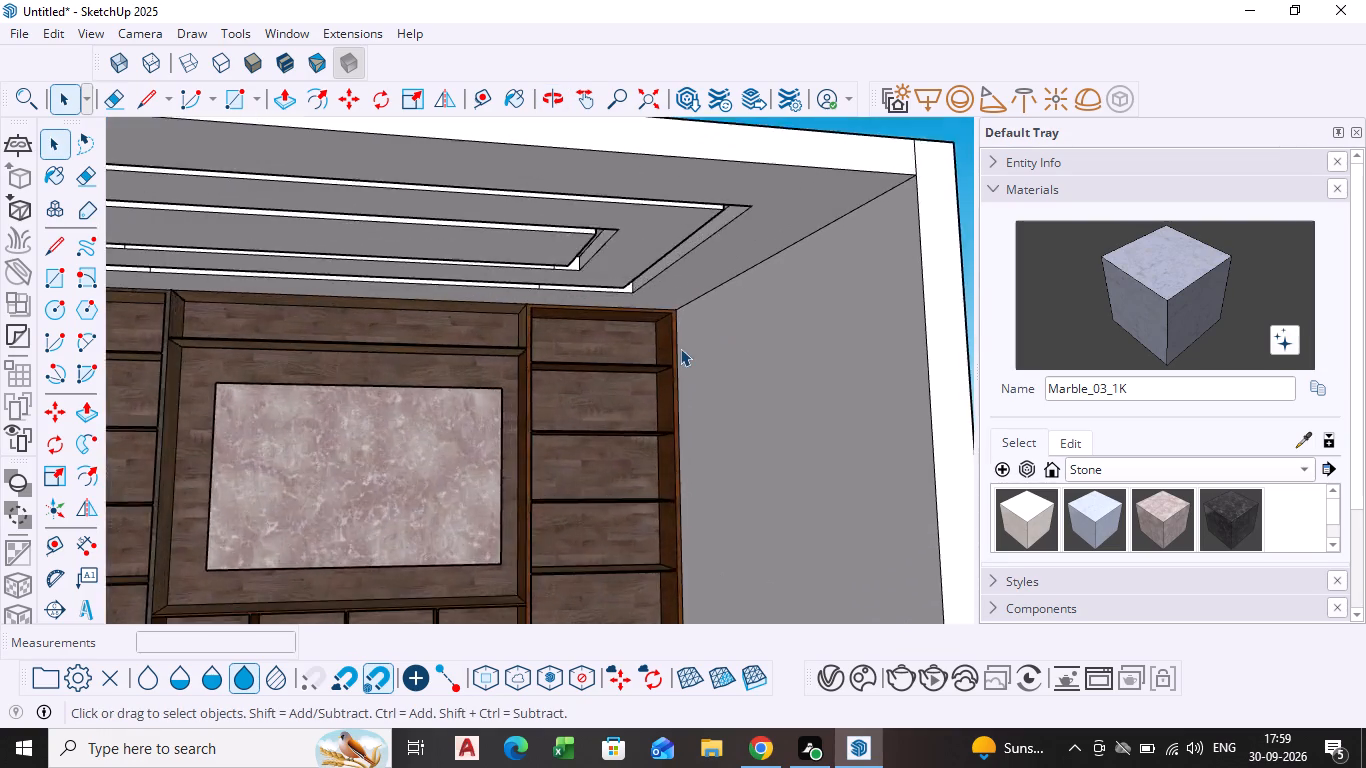
{"action": "scroll", "coordinate": [680, 348], "scroll_direction": "up", "scroll_amount": 2}
{"action": "left_click", "coordinate": [63, 241]}
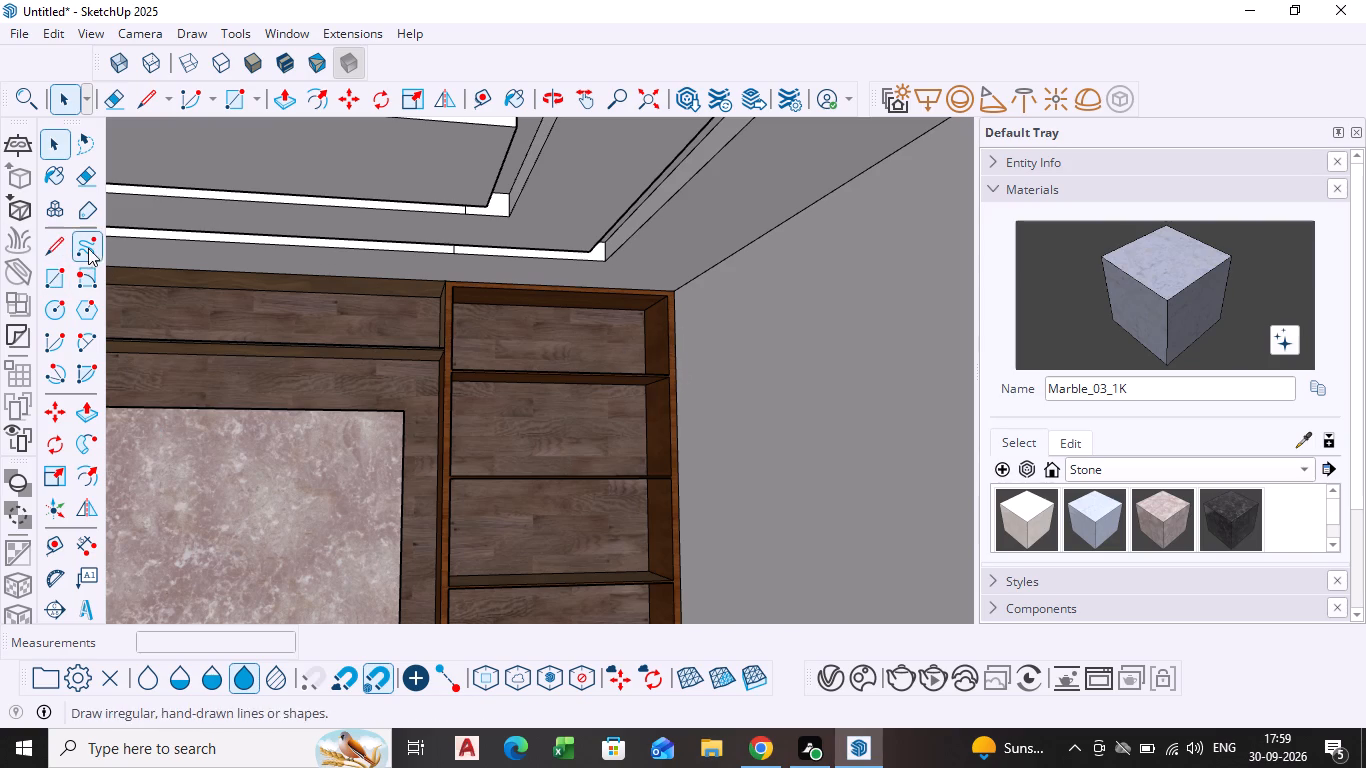
{"action": "left_click", "coordinate": [48, 276]}
{"action": "scroll", "coordinate": [626, 311], "scroll_direction": "down", "scroll_amount": 4}
{"action": "scroll", "coordinate": [715, 286], "scroll_direction": "down", "scroll_amount": 1}
{"action": "middle_click_drag", "start_coordinate": [715, 286], "coordinate": [640, 287]}
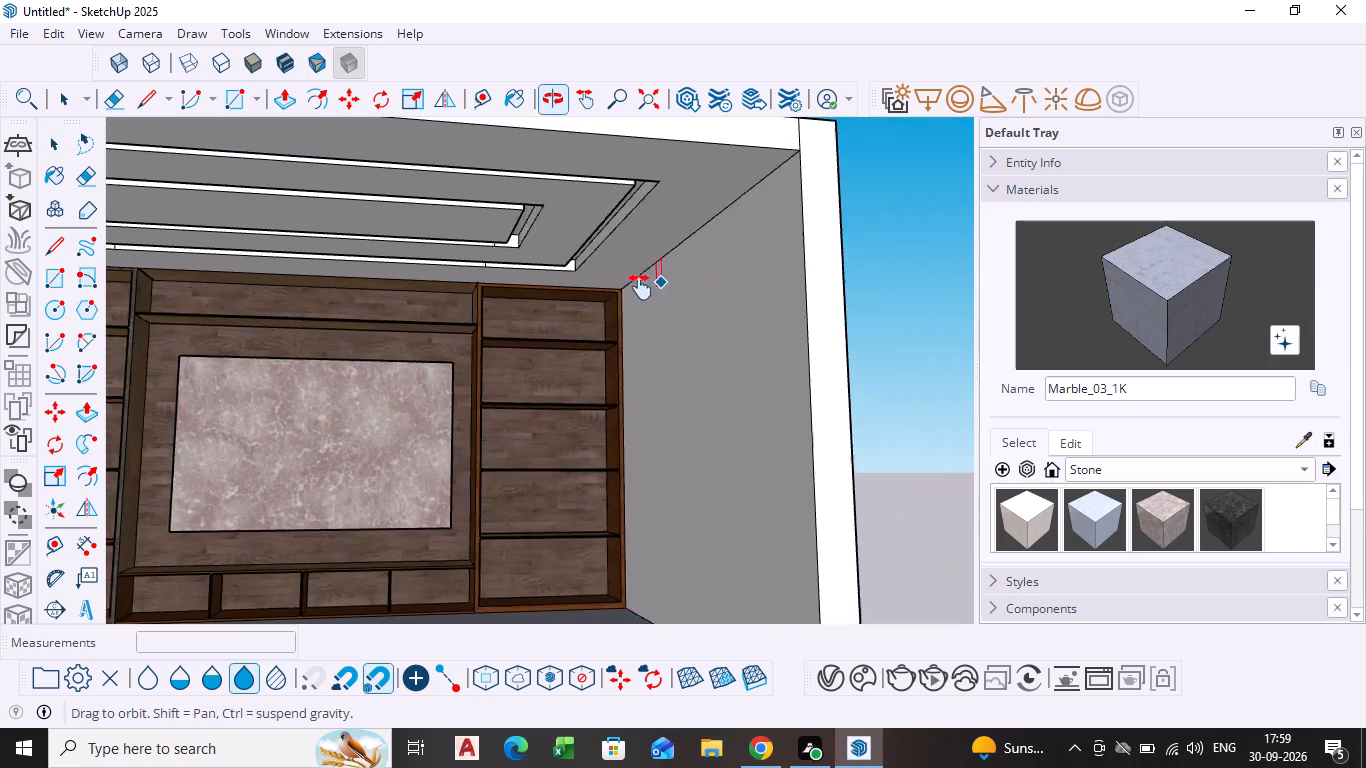
{"action": "middle_click_drag", "start_coordinate": [640, 287], "coordinate": [580, 301]}
{"action": "scroll", "coordinate": [553, 299], "scroll_direction": "up", "scroll_amount": 3}
{"action": "middle_click_drag", "start_coordinate": [566, 307], "coordinate": [676, 293]}
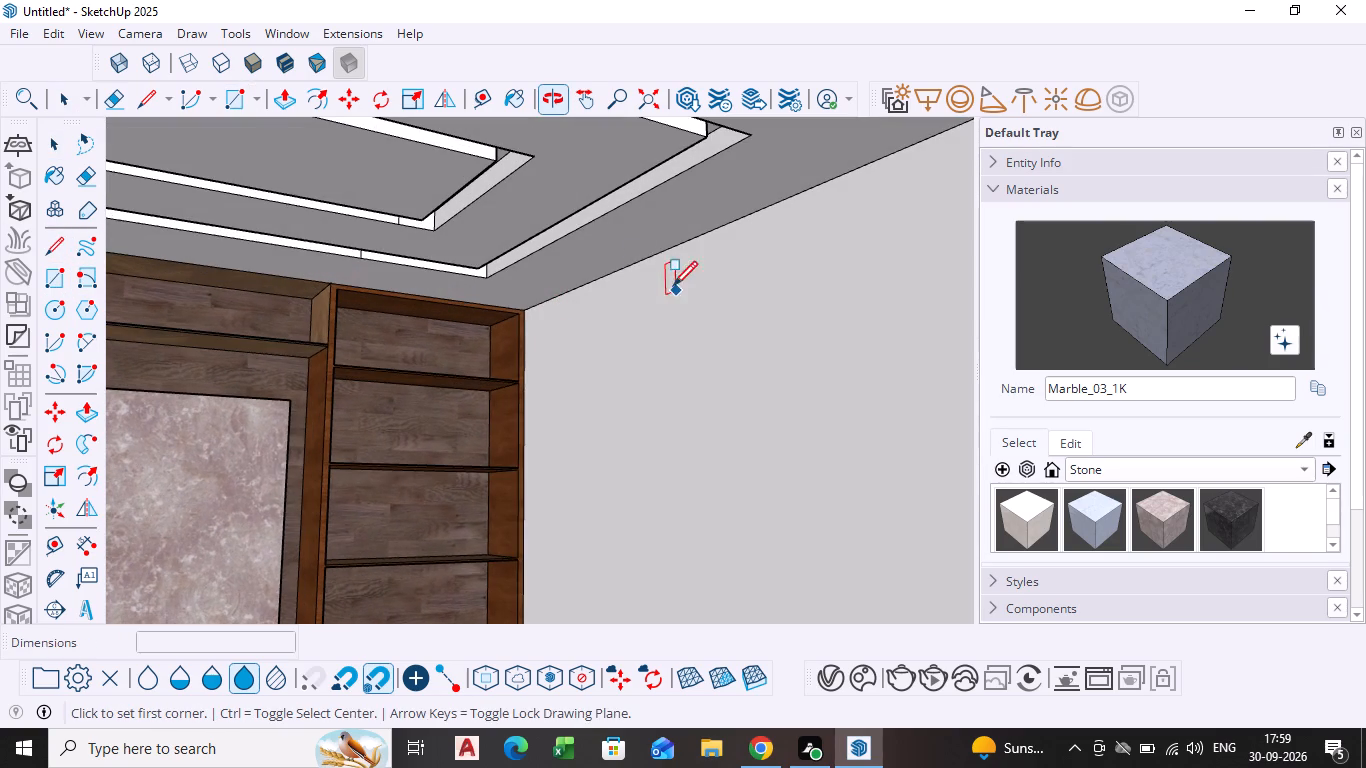
{"action": "left_click_drag", "start_coordinate": [529, 307], "coordinate": [540, 322]}
{"action": "scroll", "coordinate": [768, 372], "scroll_direction": "down", "scroll_amount": 4}
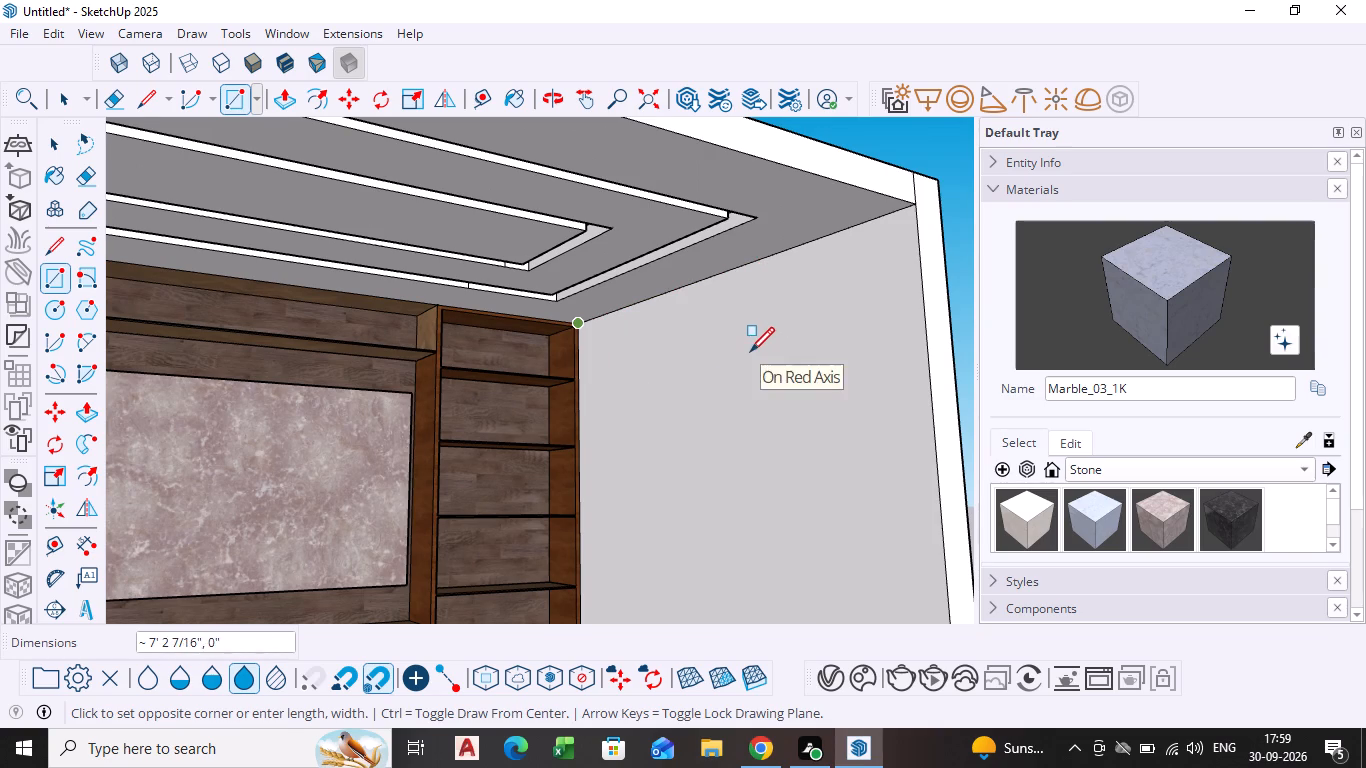
{"action": "middle_click_drag", "start_coordinate": [749, 354], "coordinate": [610, 369], "text": "shift"}
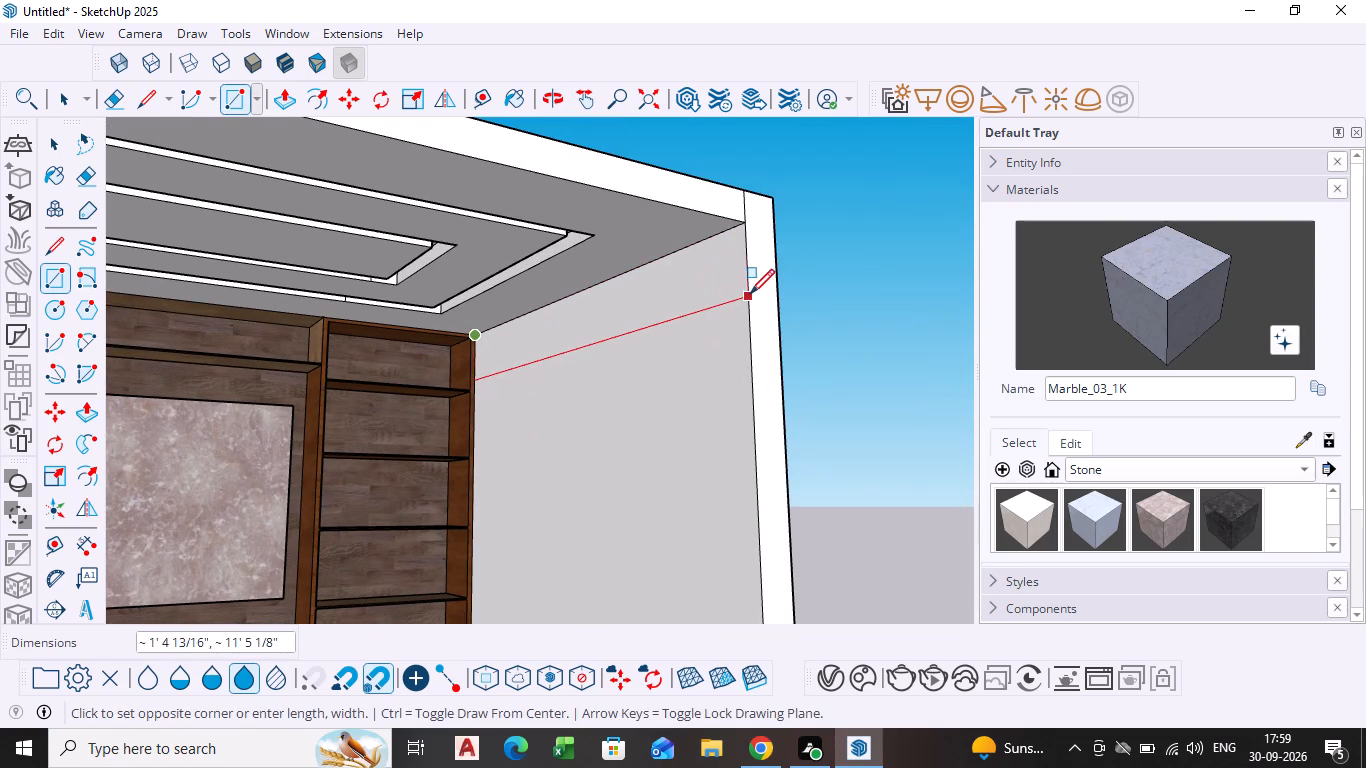
{"action": "left_click", "coordinate": [750, 303]}
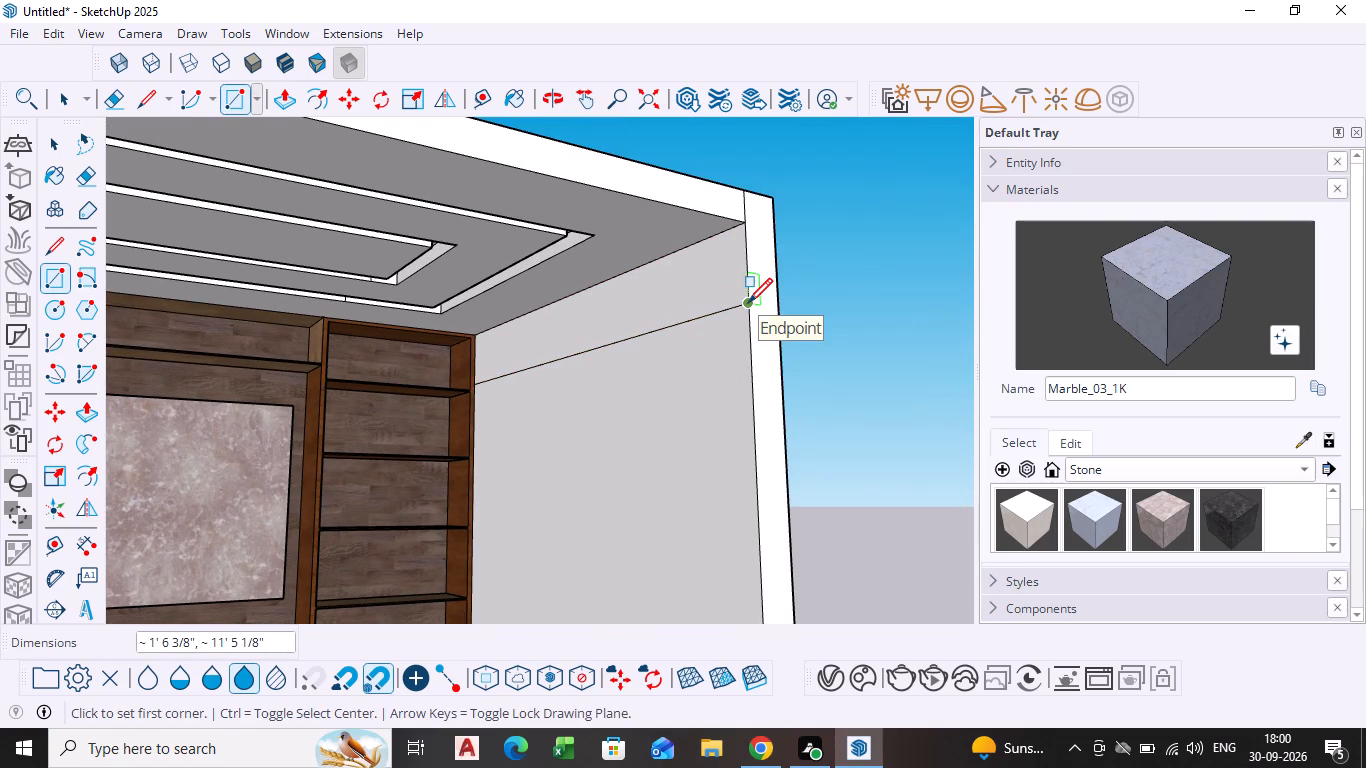
{"action": "key", "text": "c"}
{"action": "key", "text": "Escape"}
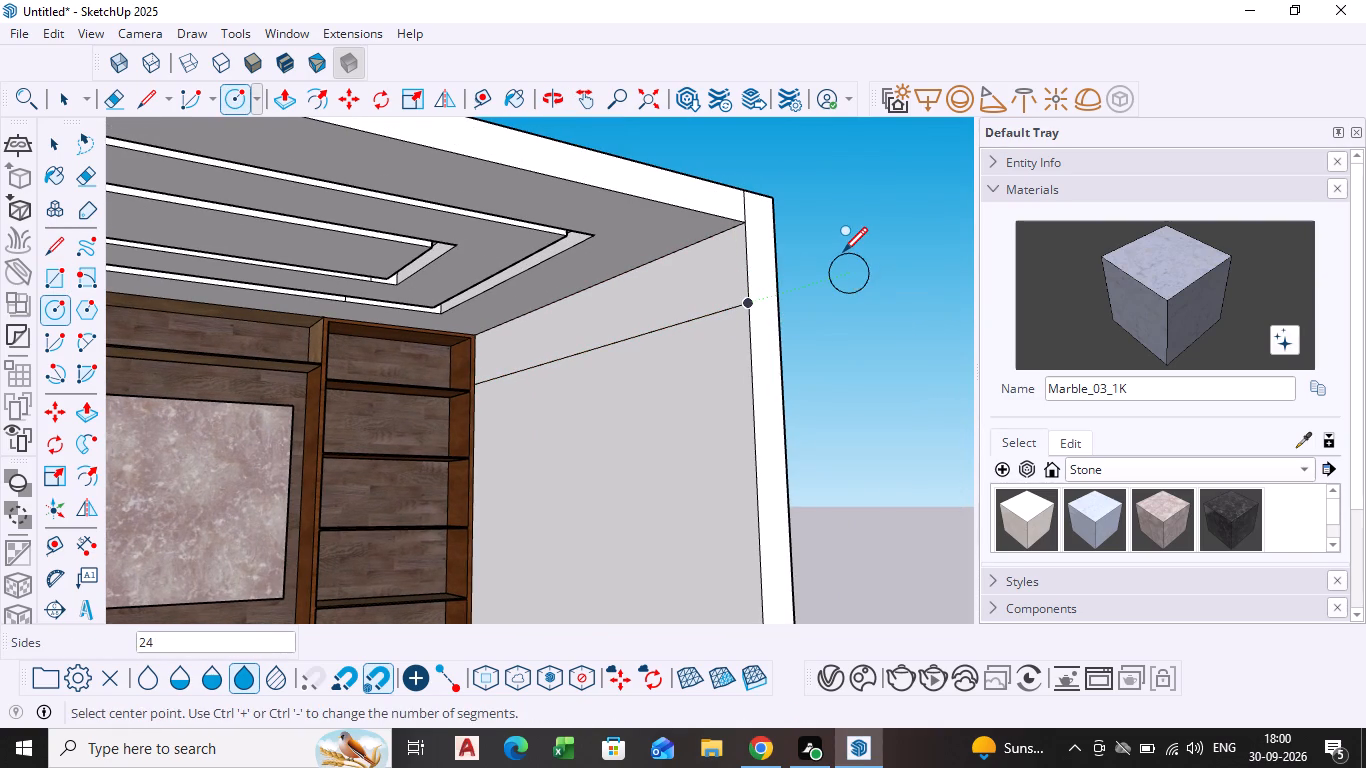
{"action": "key", "text": "space"}
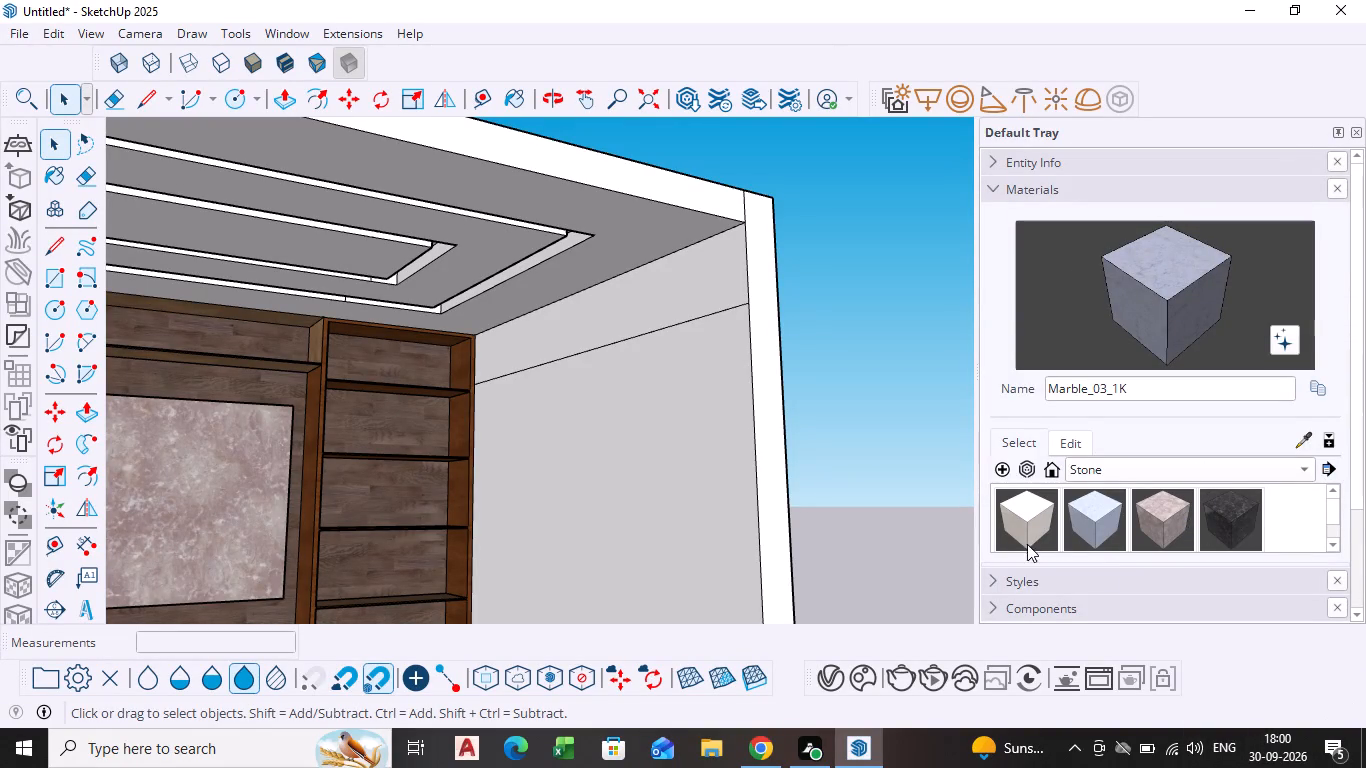
Paint the new band at the top of the side wall with the Stone library material Marble_01_1K.
{"action": "left_click", "coordinate": [1013, 523]}
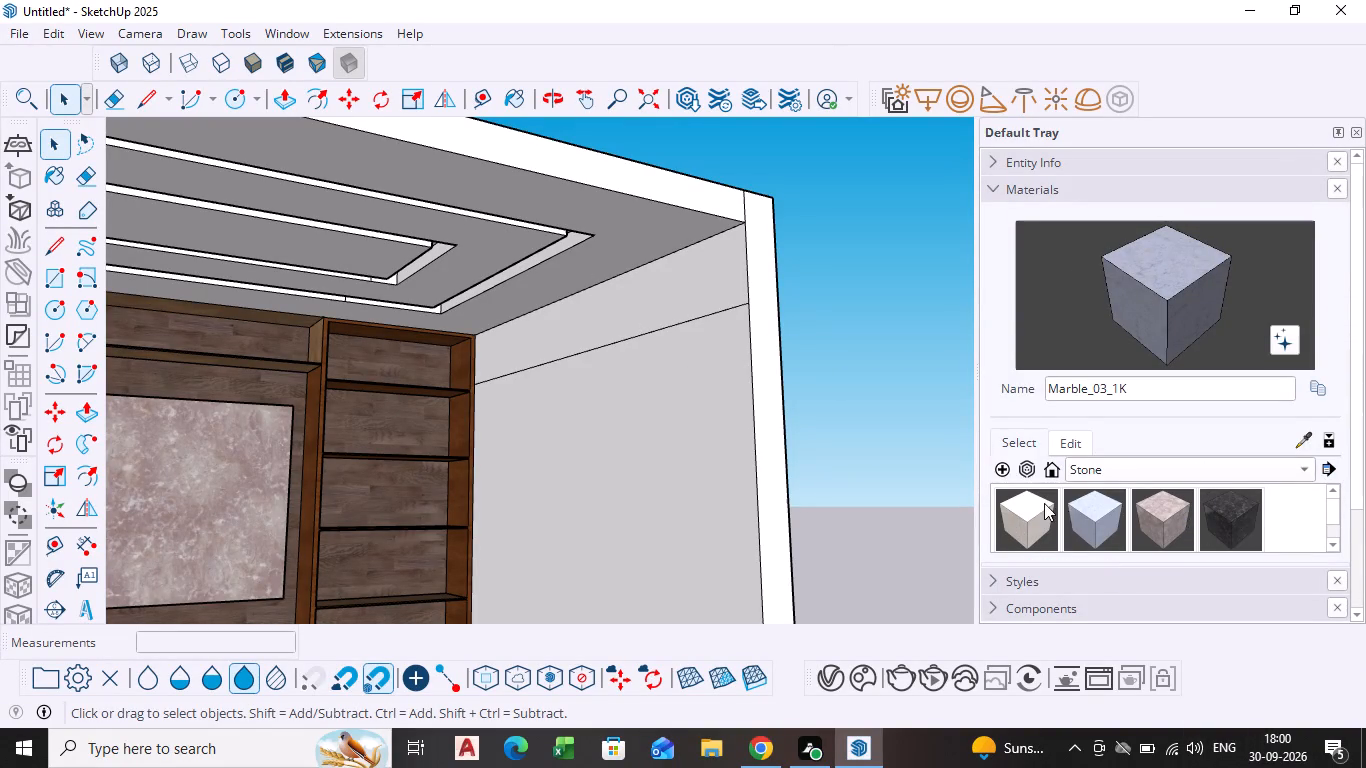
{"action": "left_click", "coordinate": [1042, 502]}
{"action": "left_click", "coordinate": [669, 296]}
{"action": "scroll", "coordinate": [768, 367], "scroll_direction": "down", "scroll_amount": 2}
{"action": "middle_click_drag", "start_coordinate": [738, 415], "coordinate": [727, 433]}
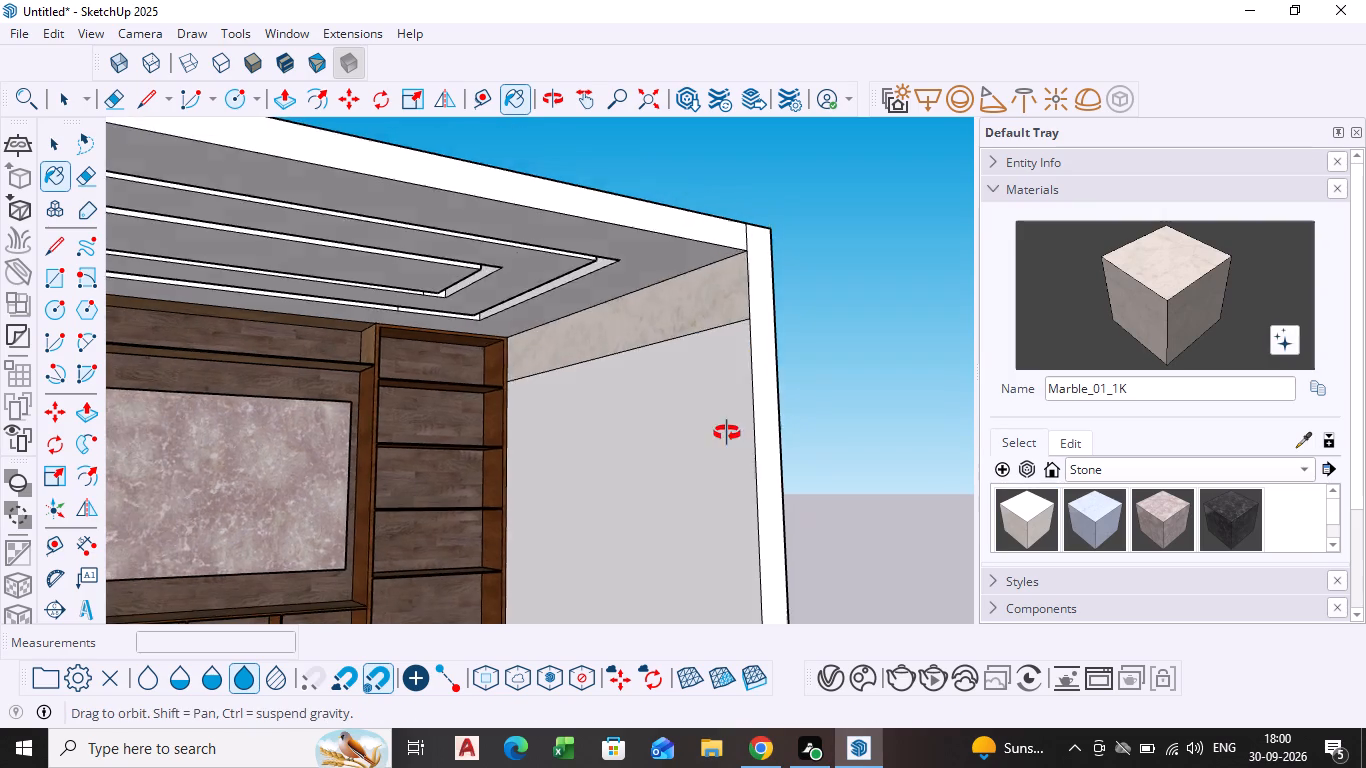
{"action": "middle_click_drag", "start_coordinate": [727, 433], "coordinate": [646, 462]}
{"action": "key", "text": "space"}
Examine the side wall's marble band together with the ceiling, shelving wall and floor from the room's open front.
{"action": "scroll", "coordinate": [721, 357], "scroll_direction": "down", "scroll_amount": 3}
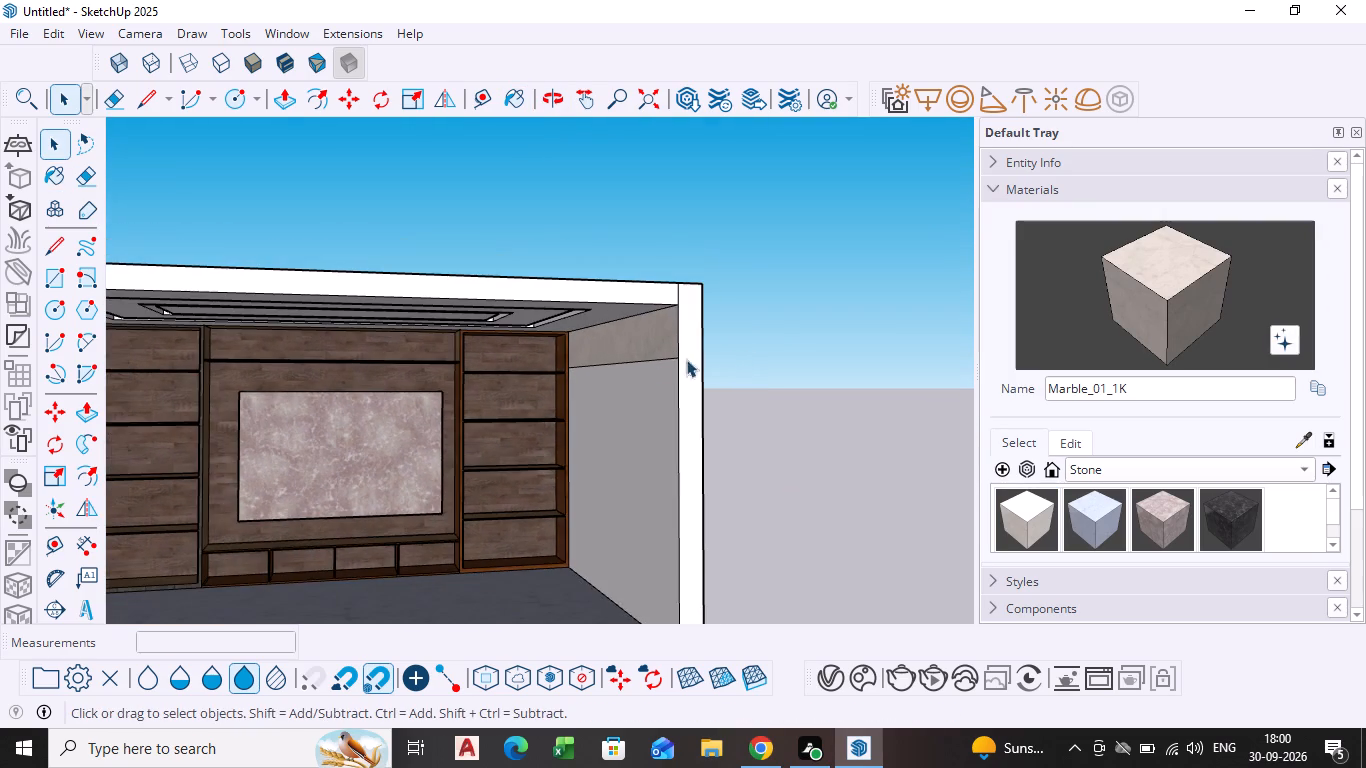
{"action": "middle_click_drag", "start_coordinate": [463, 406], "coordinate": [754, 302], "text": "shift"}
{"action": "scroll", "coordinate": [726, 338], "scroll_direction": "down", "scroll_amount": 1, "text": "shift"}
{"action": "middle_click_drag", "start_coordinate": [724, 342], "coordinate": [569, 414], "text": "shift"}
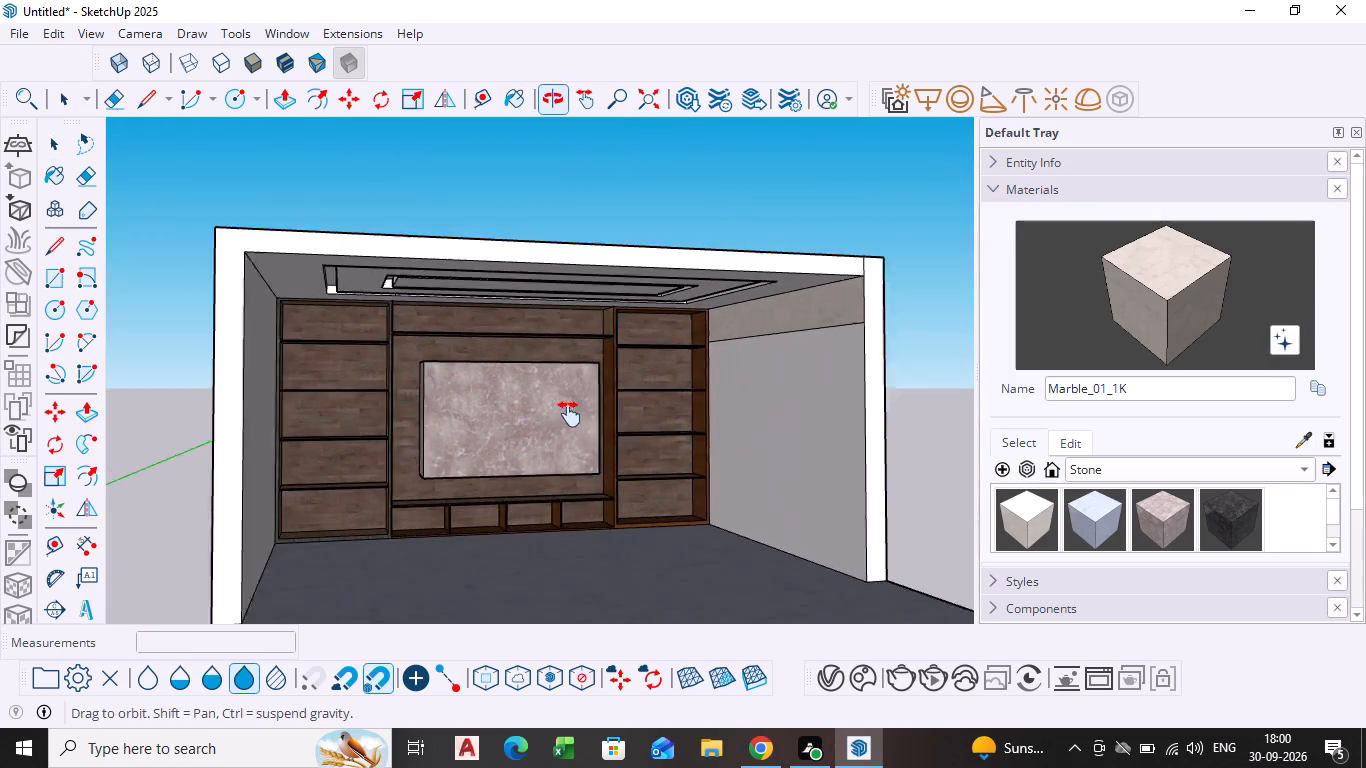
{"action": "middle_click_drag", "start_coordinate": [569, 414], "coordinate": [532, 382], "text": "shift"}
{"action": "scroll", "coordinate": [293, 462], "scroll_direction": "up", "scroll_amount": 1}
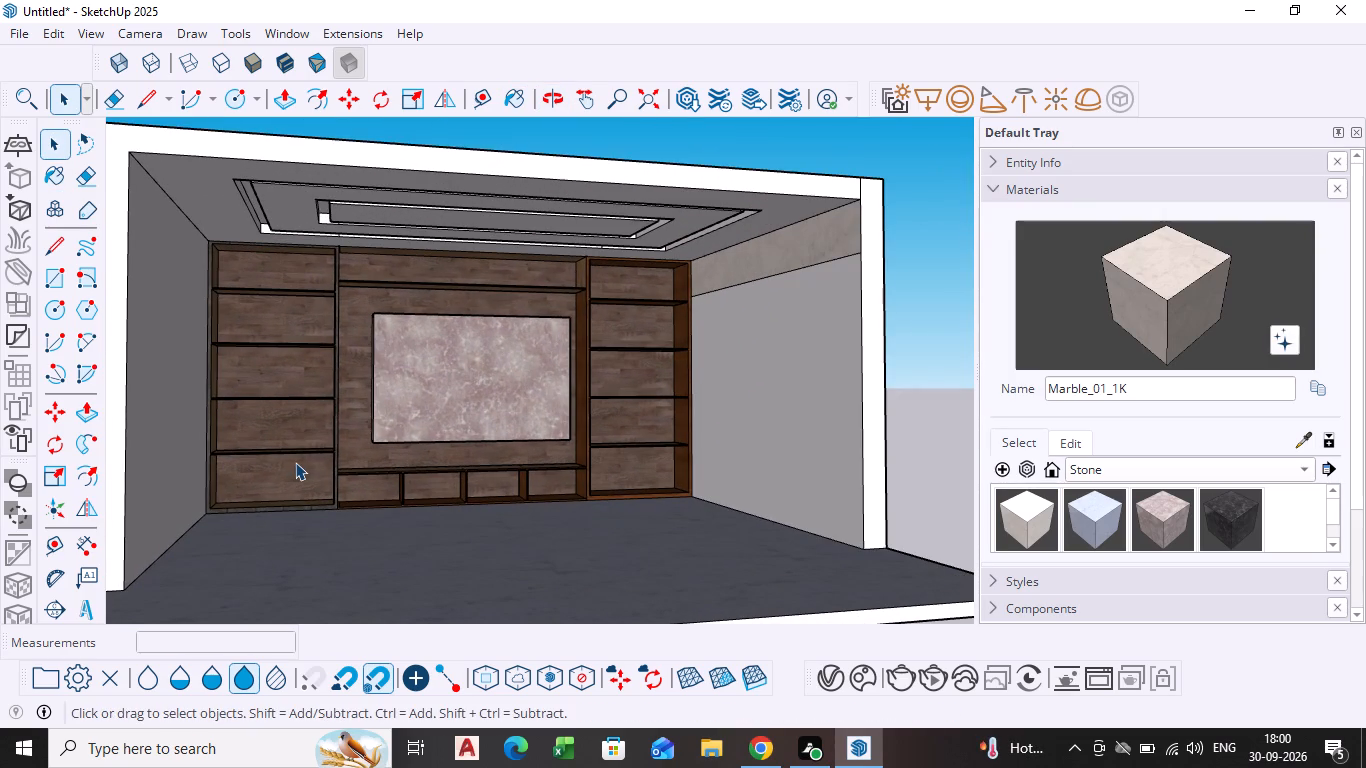
{"action": "scroll", "coordinate": [341, 423], "scroll_direction": "up", "scroll_amount": 1}
{"action": "middle_click_drag", "start_coordinate": [278, 438], "coordinate": [228, 460]}
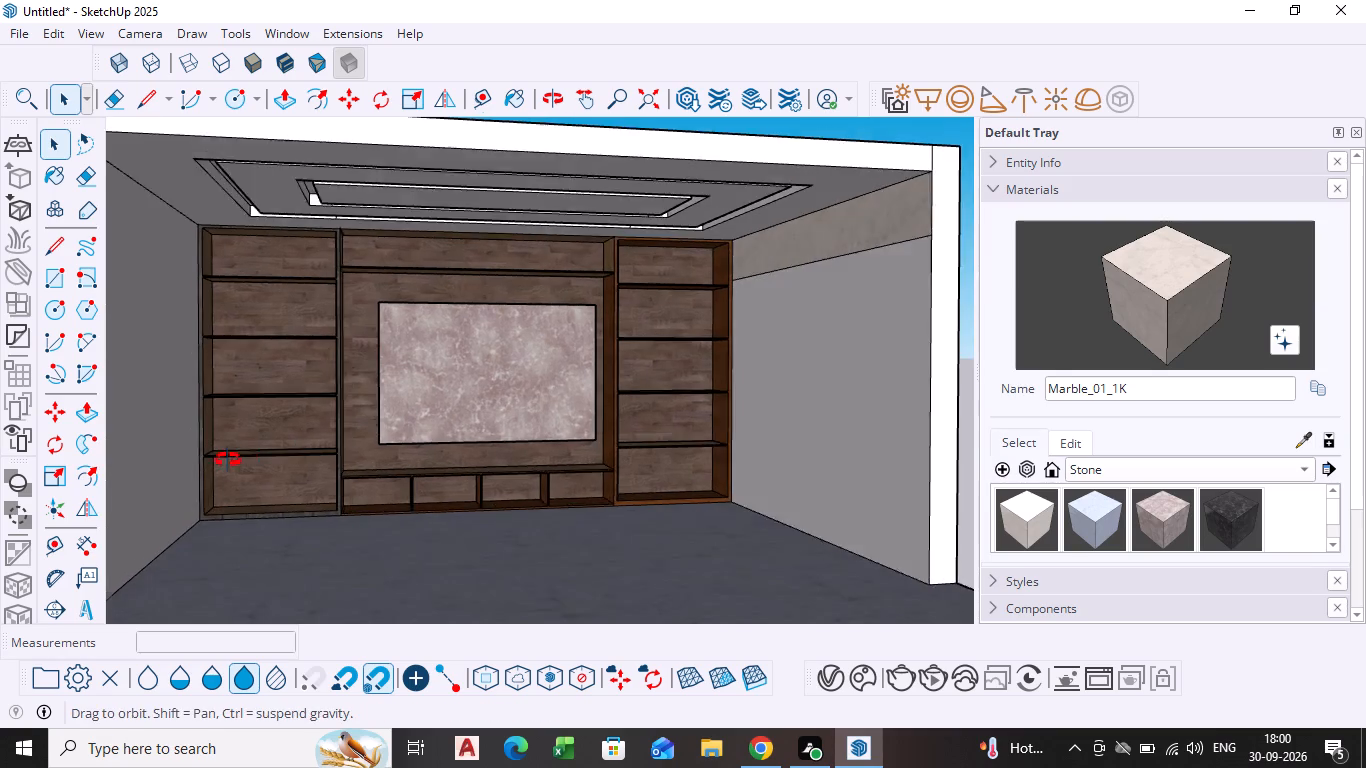
{"action": "middle_click_drag", "start_coordinate": [228, 460], "coordinate": [222, 461]}
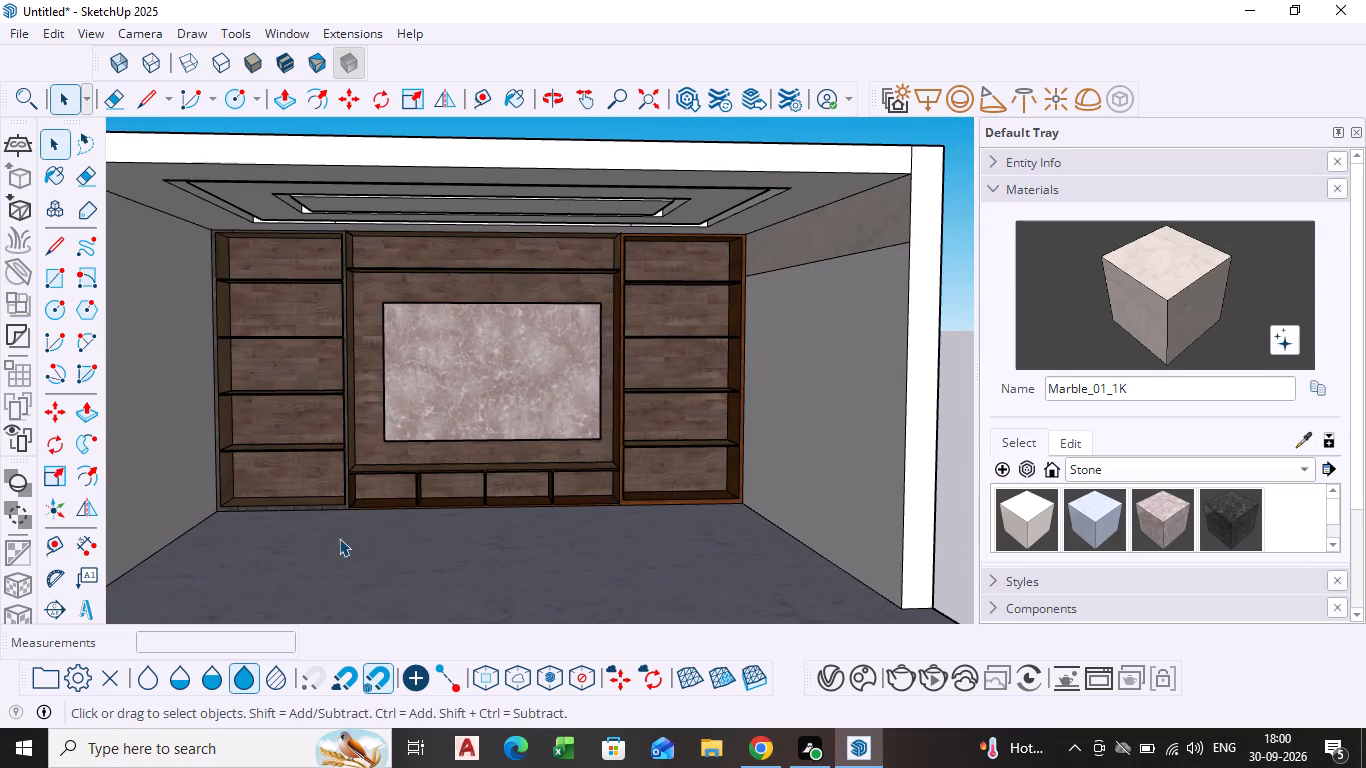
{"action": "scroll", "coordinate": [339, 538], "scroll_direction": "down", "scroll_amount": 1}
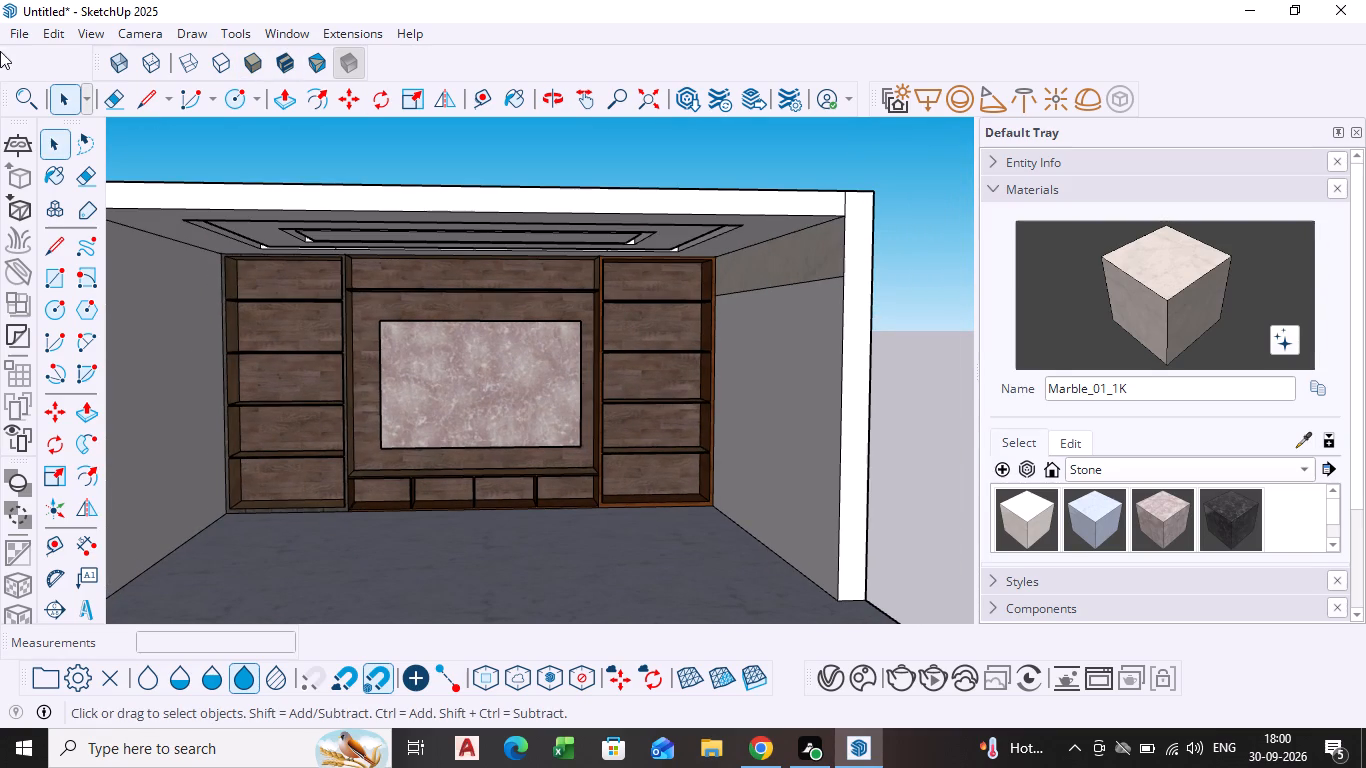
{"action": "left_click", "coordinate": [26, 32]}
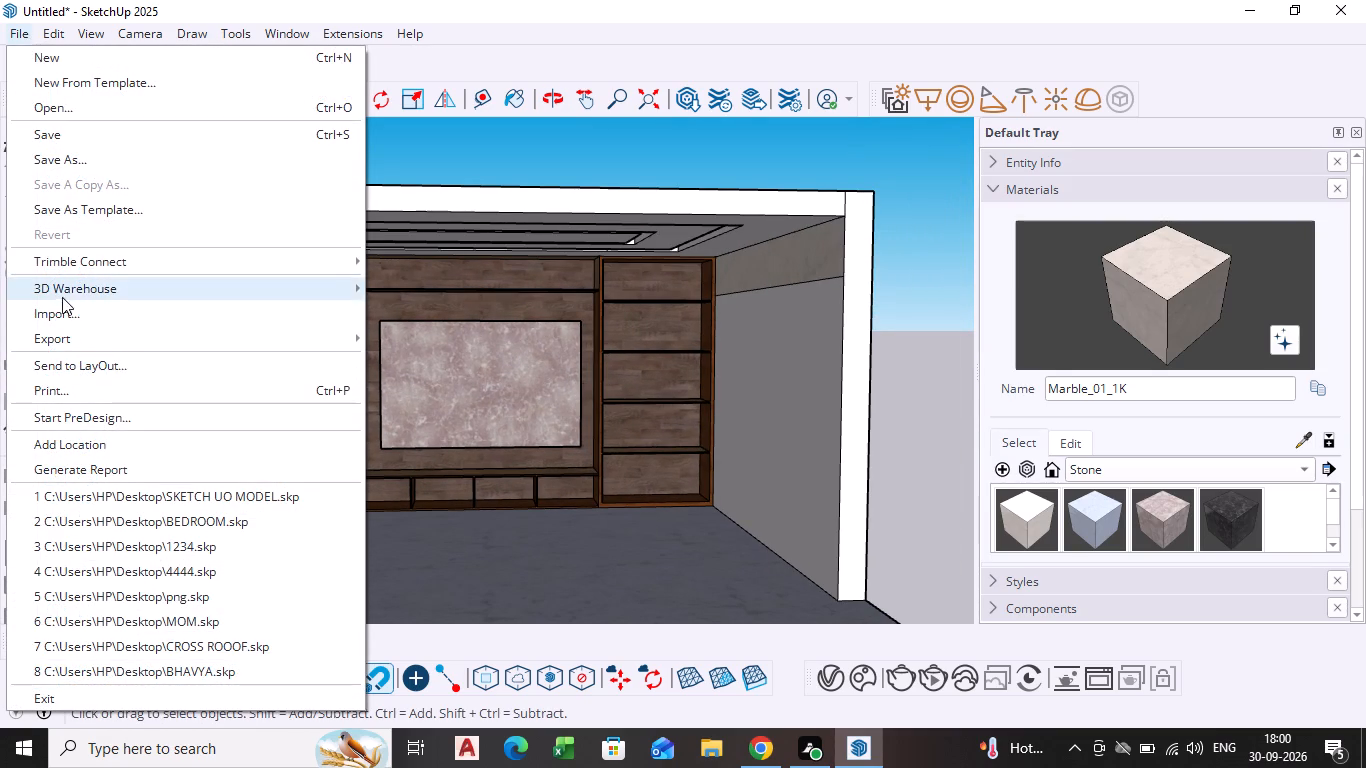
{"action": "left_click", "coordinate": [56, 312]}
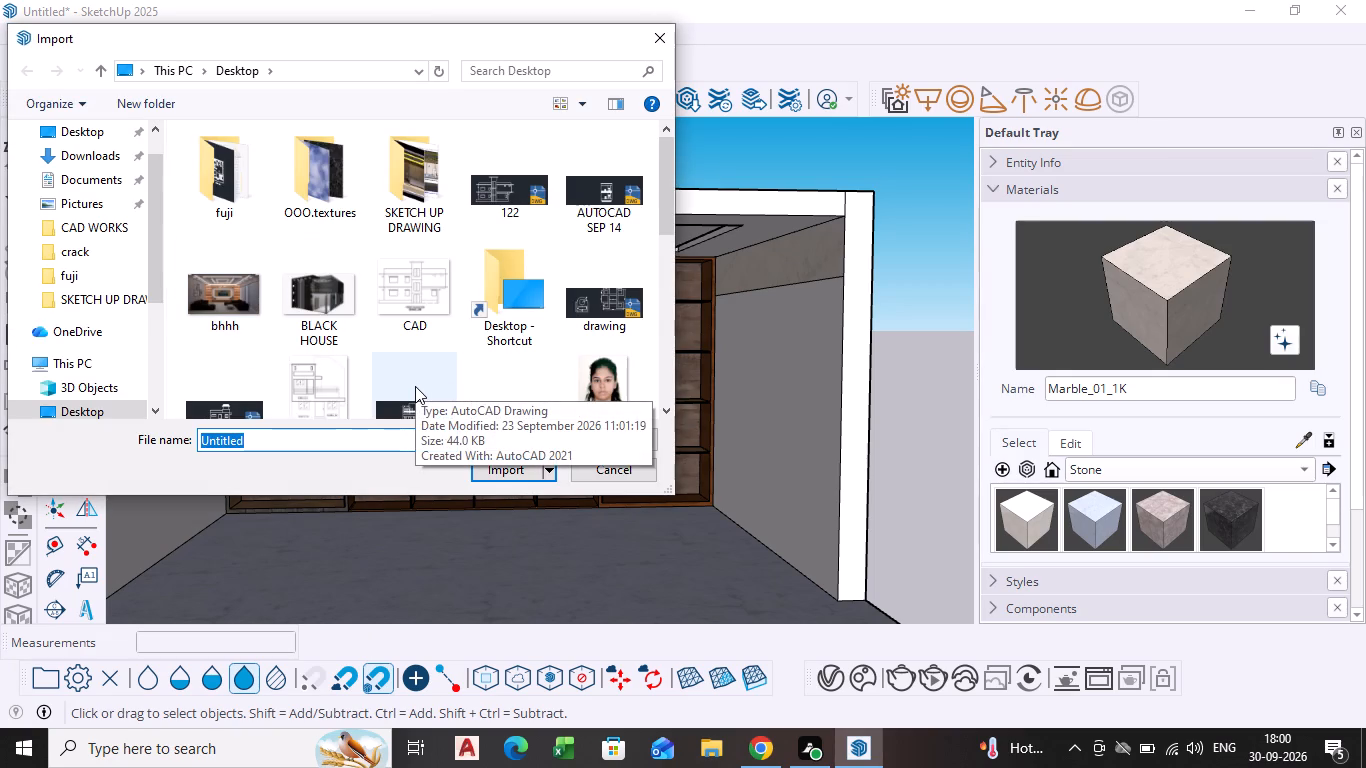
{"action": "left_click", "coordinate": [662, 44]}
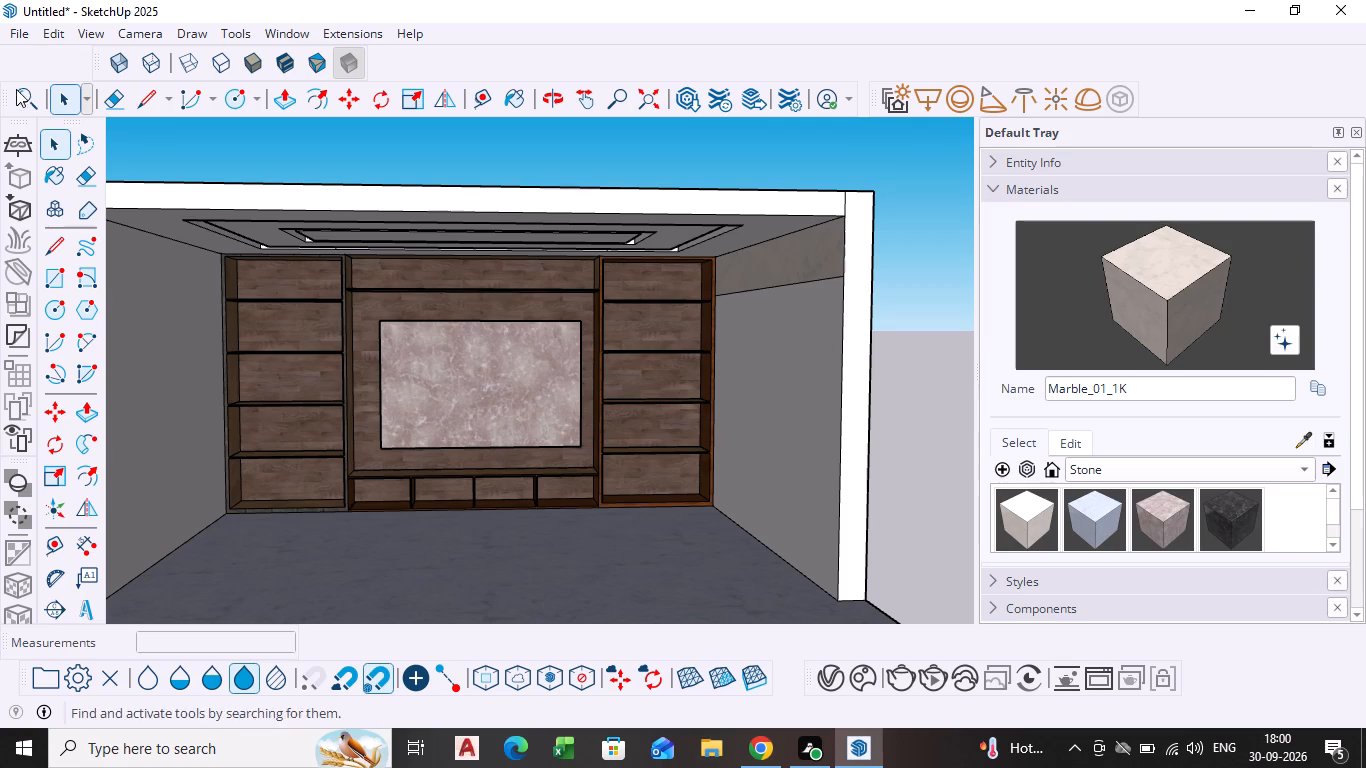
Browse the Downloads folder for a file to import into the model, and close the import without choosing one.
{"action": "left_click", "coordinate": [19, 38]}
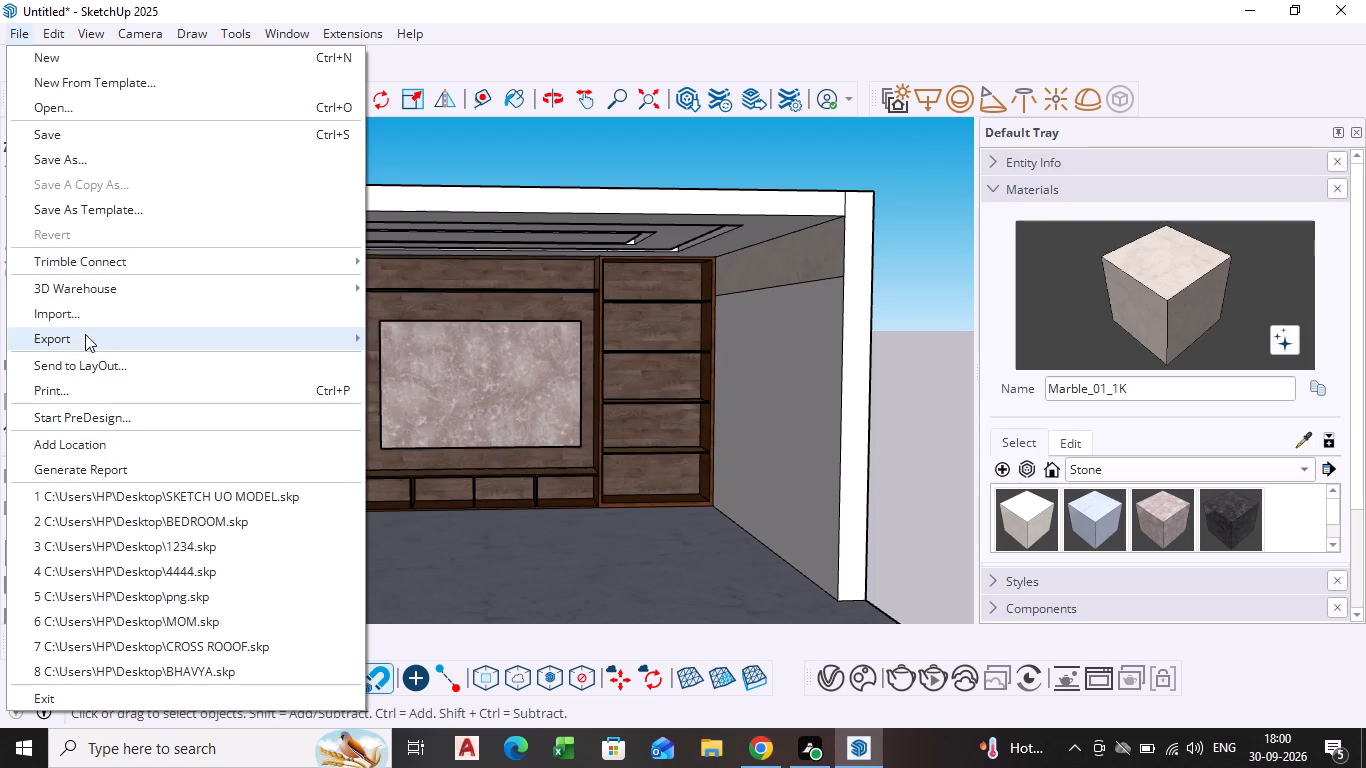
{"action": "left_click", "coordinate": [64, 312]}
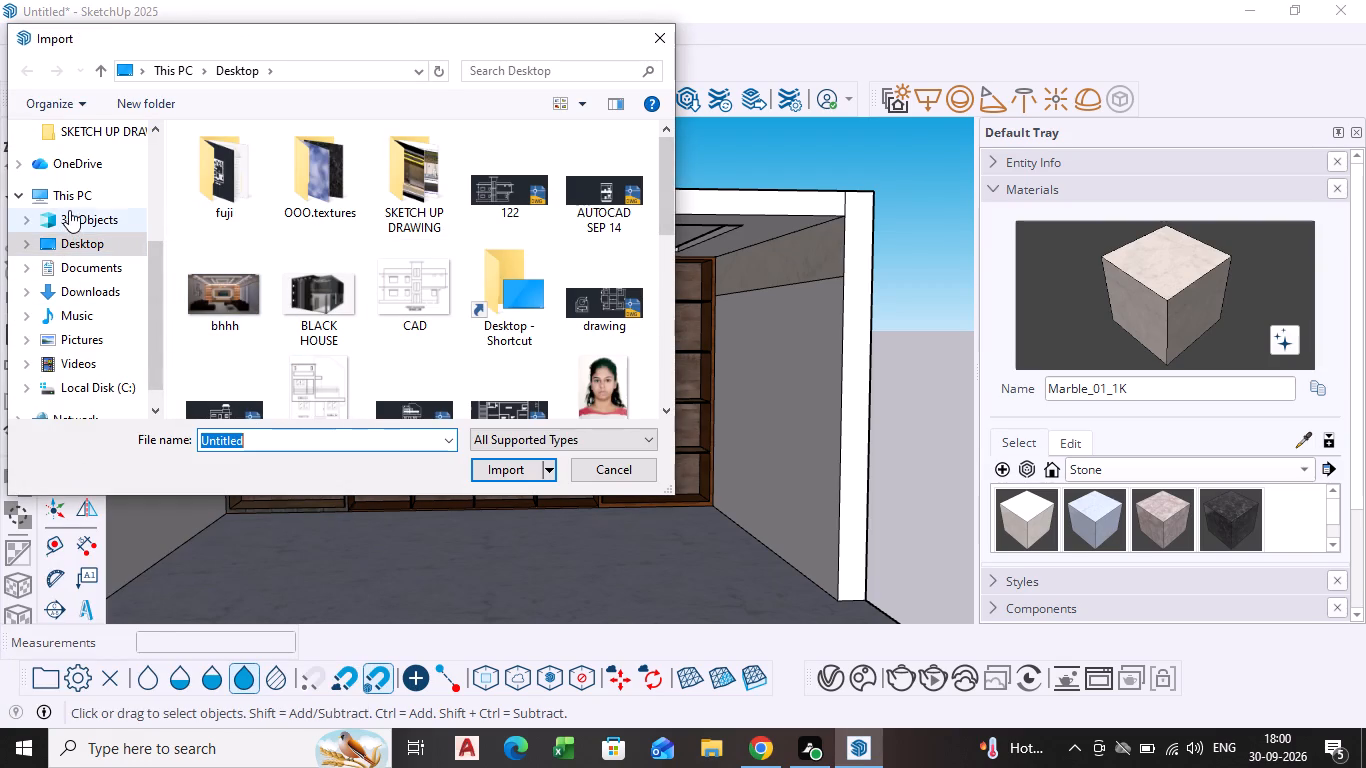
{"action": "scroll", "coordinate": [69, 184], "scroll_direction": "up", "scroll_amount": 7}
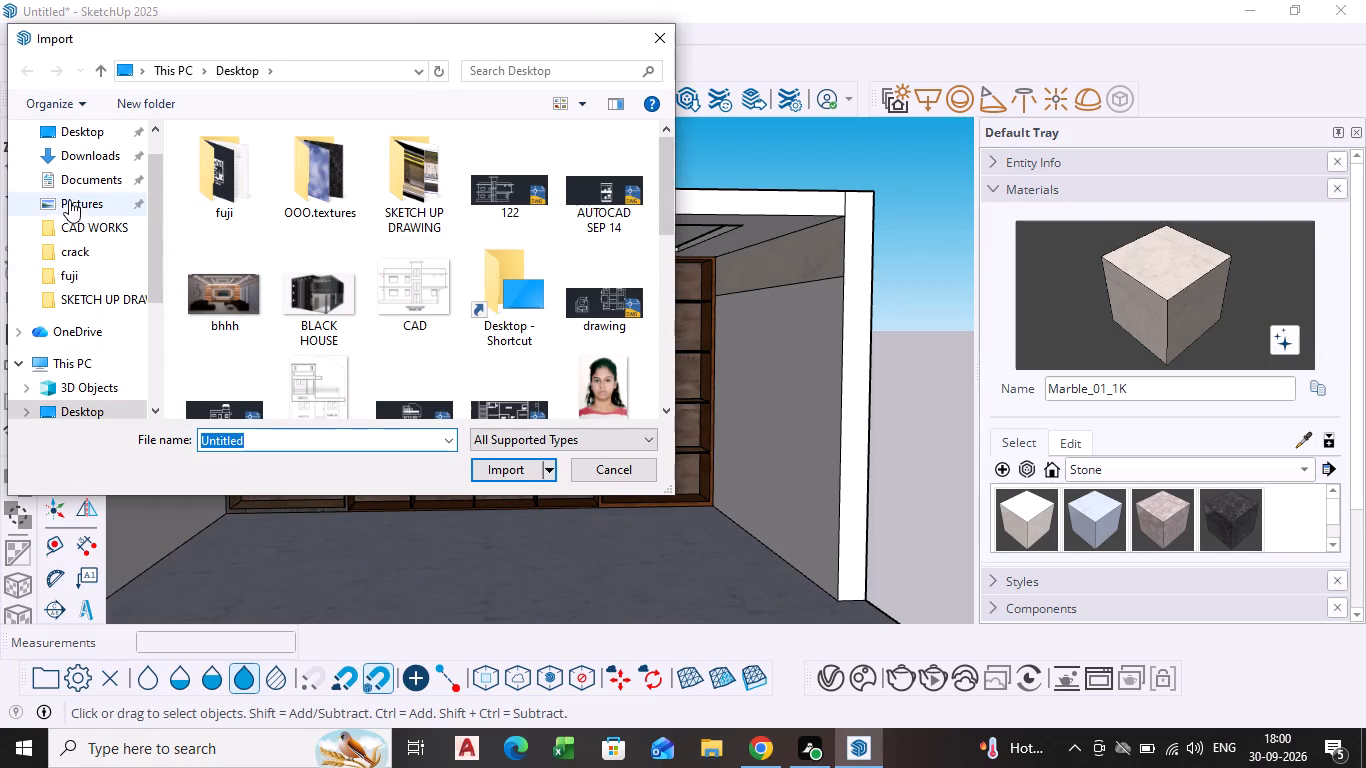
{"action": "left_click", "coordinate": [69, 162]}
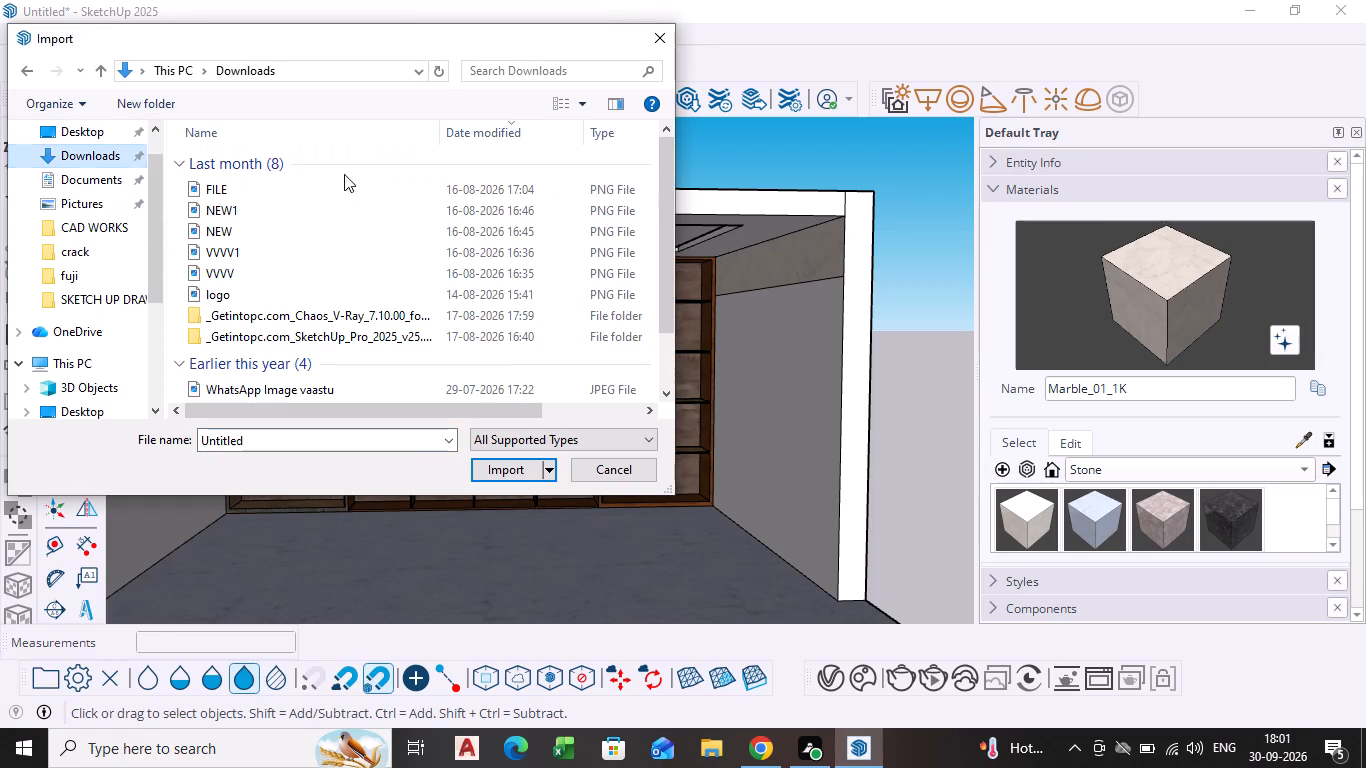
{"action": "scroll", "coordinate": [316, 260], "scroll_direction": "down", "scroll_amount": 8}
{"action": "scroll", "coordinate": [312, 345], "scroll_direction": "down", "scroll_amount": 3}
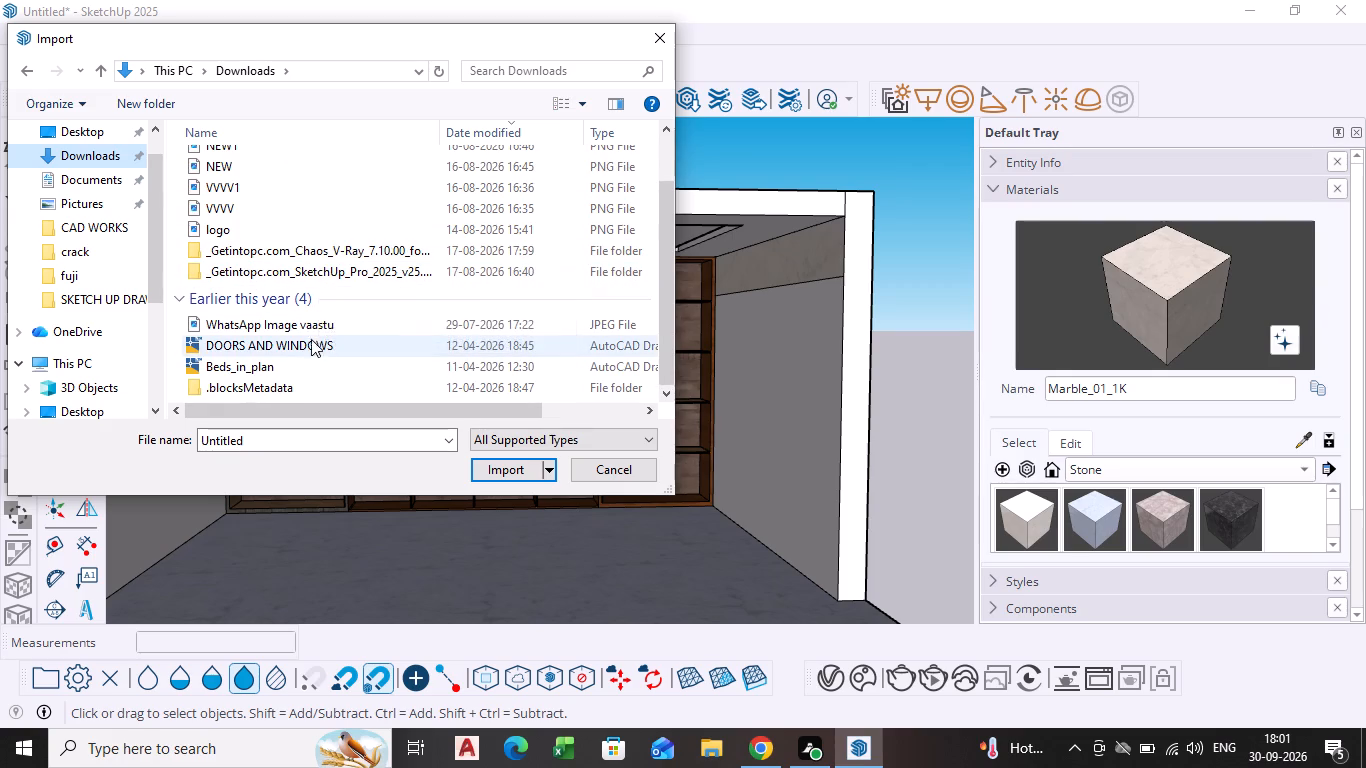
{"action": "scroll", "coordinate": [329, 266], "scroll_direction": "down", "scroll_amount": 4}
{"action": "scroll", "coordinate": [299, 344], "scroll_direction": "up", "scroll_amount": 7}
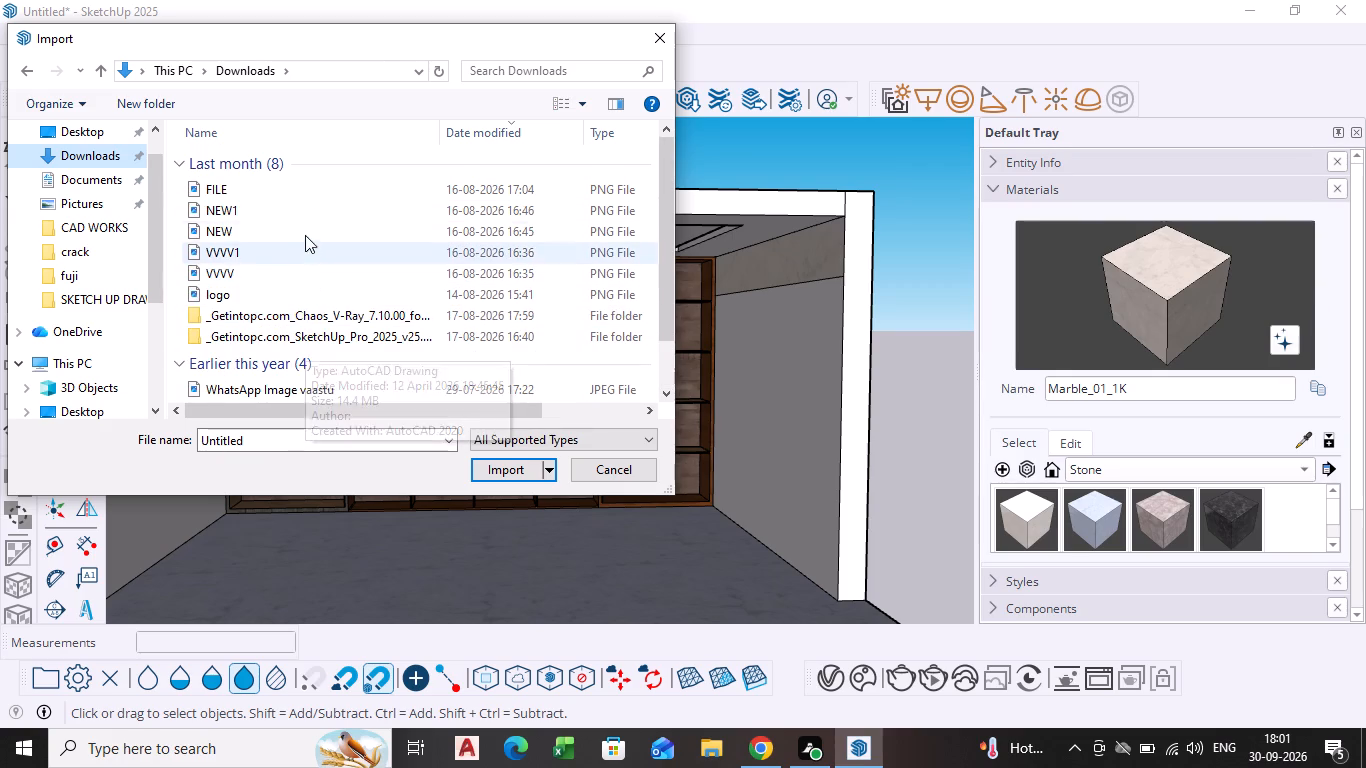
{"action": "scroll", "coordinate": [305, 235], "scroll_direction": "up", "scroll_amount": 4}
{"action": "left_click", "coordinate": [657, 33]}
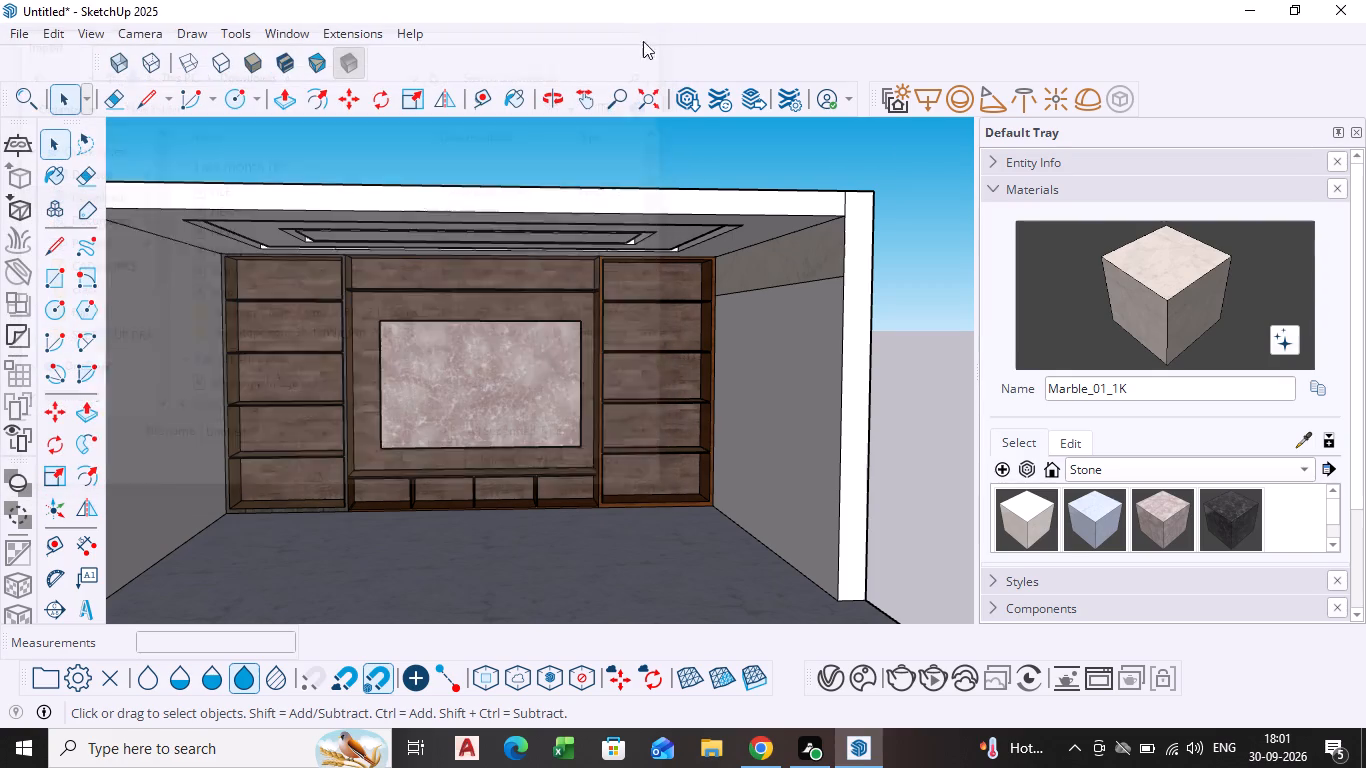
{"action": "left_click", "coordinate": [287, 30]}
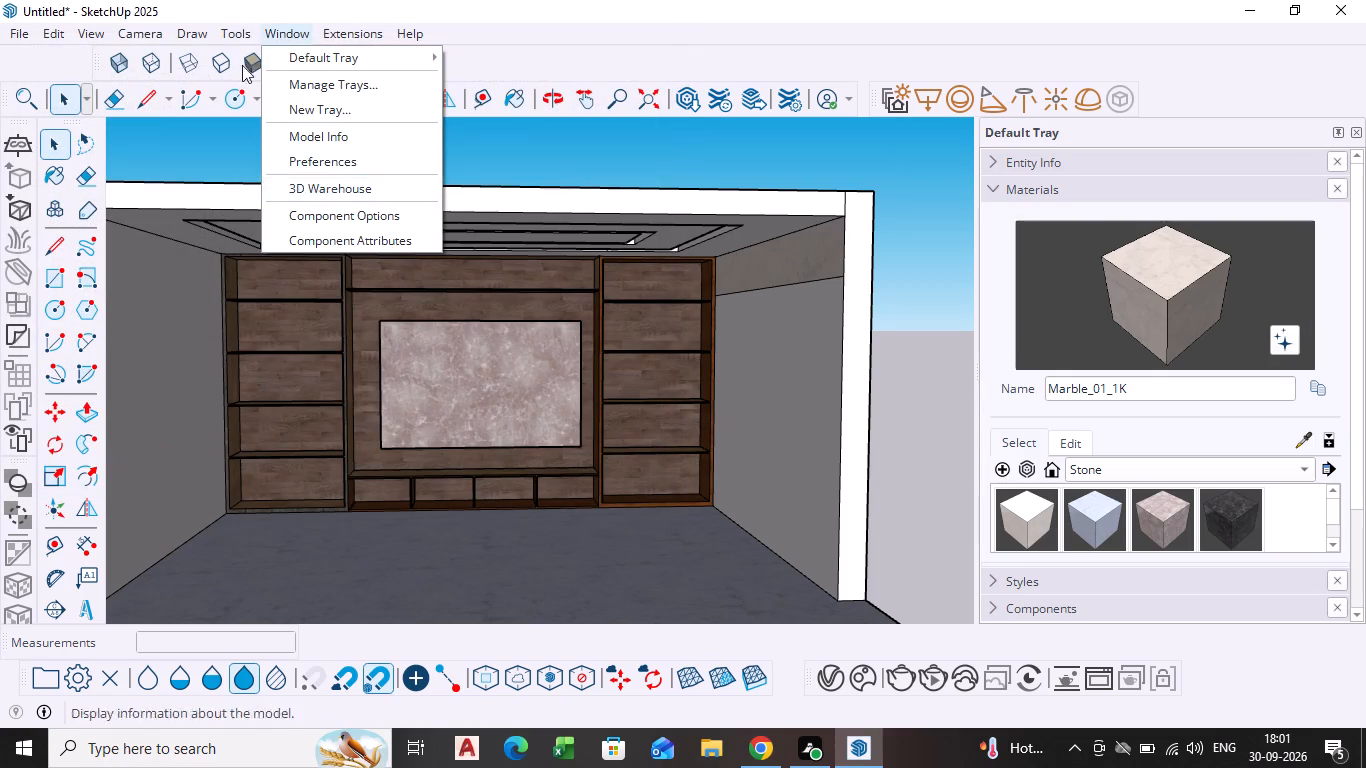
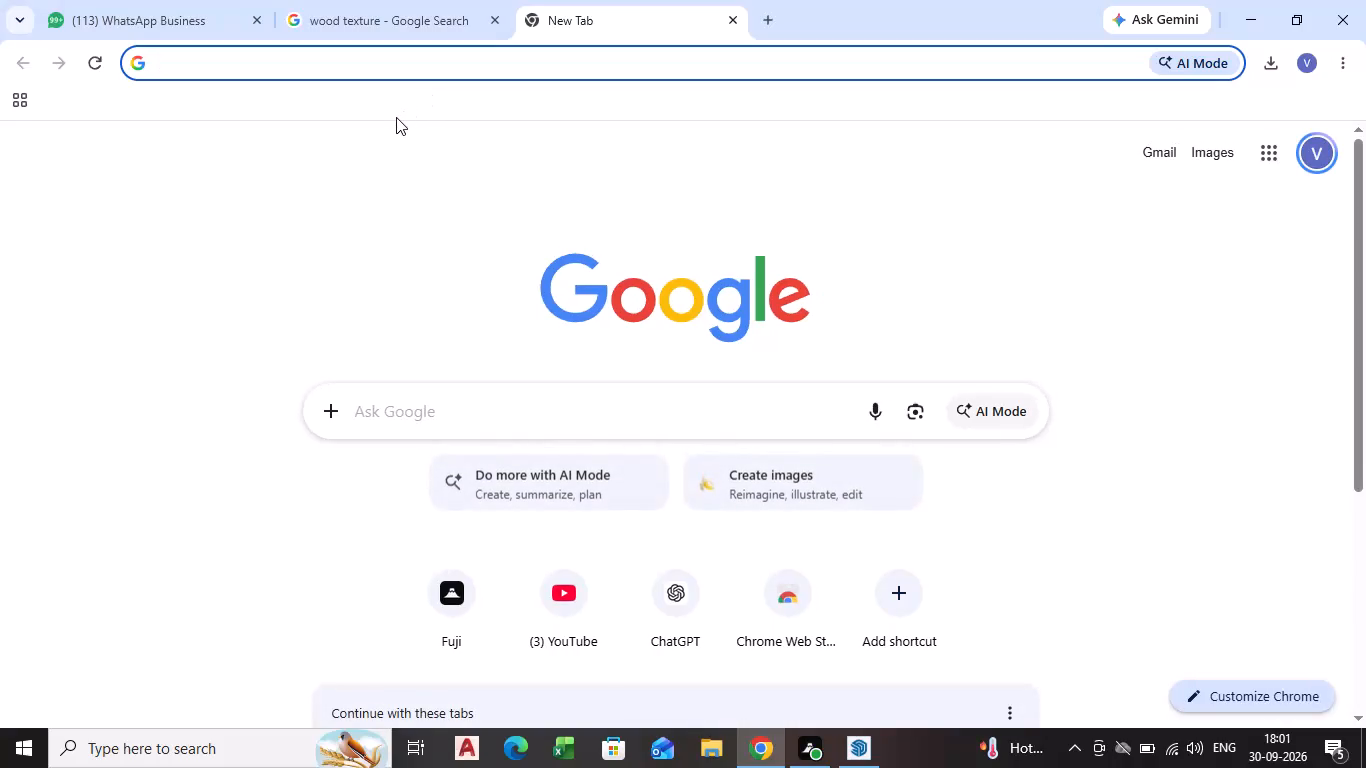
Search the web for 3d warehouse and open the SketchUp 3D Warehouse site.
{"action": "key", "text": "3"}
{"action": "key", "text": "d"}
{"action": "left_click", "coordinate": [318, 138]}
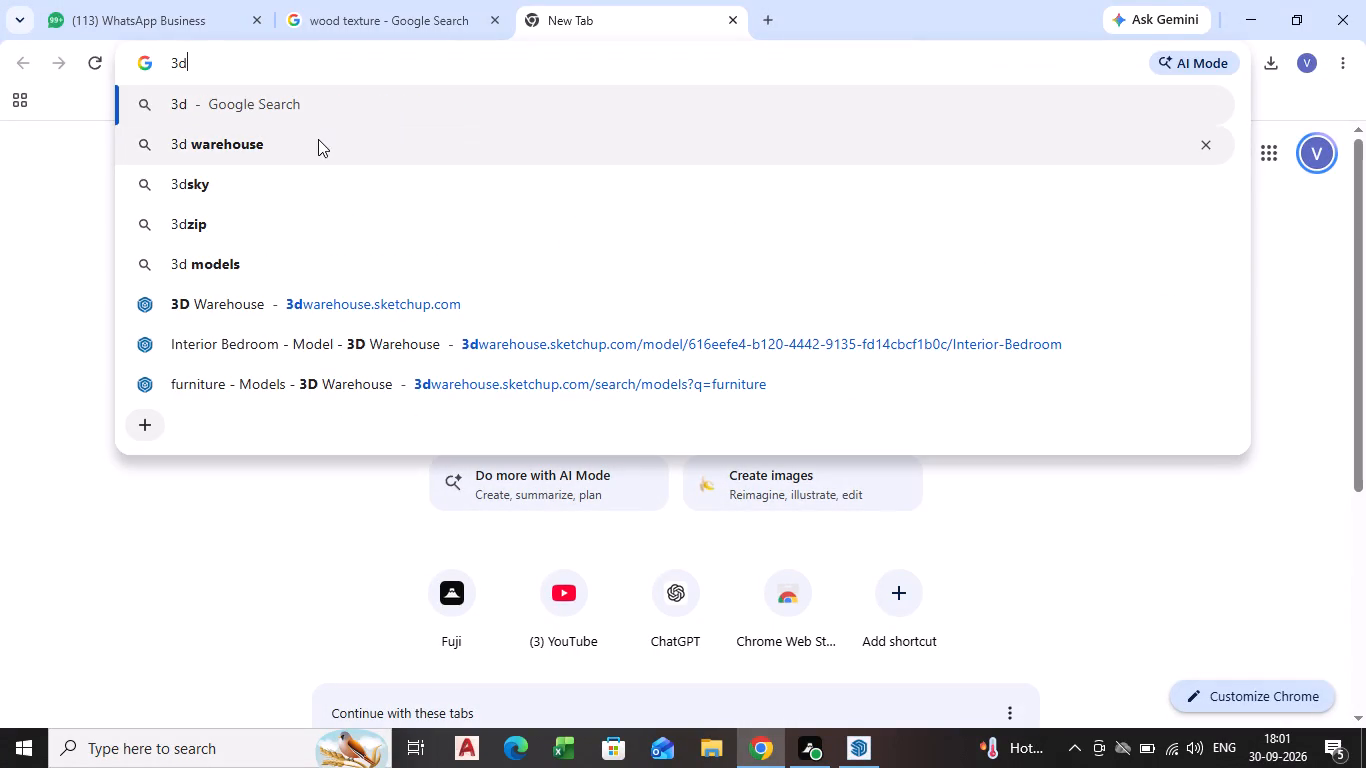
{"action": "left_click", "coordinate": [151, 334]}
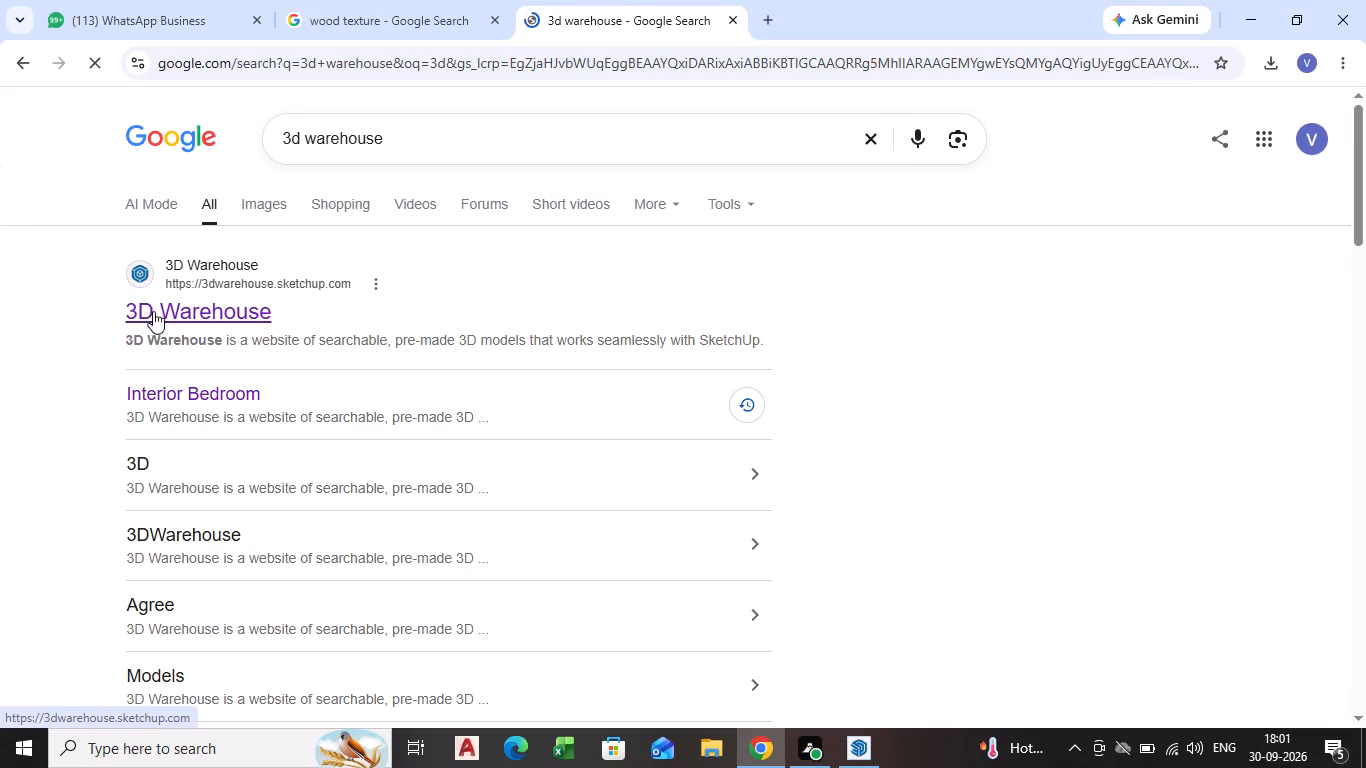
{"action": "left_click", "coordinate": [148, 306]}
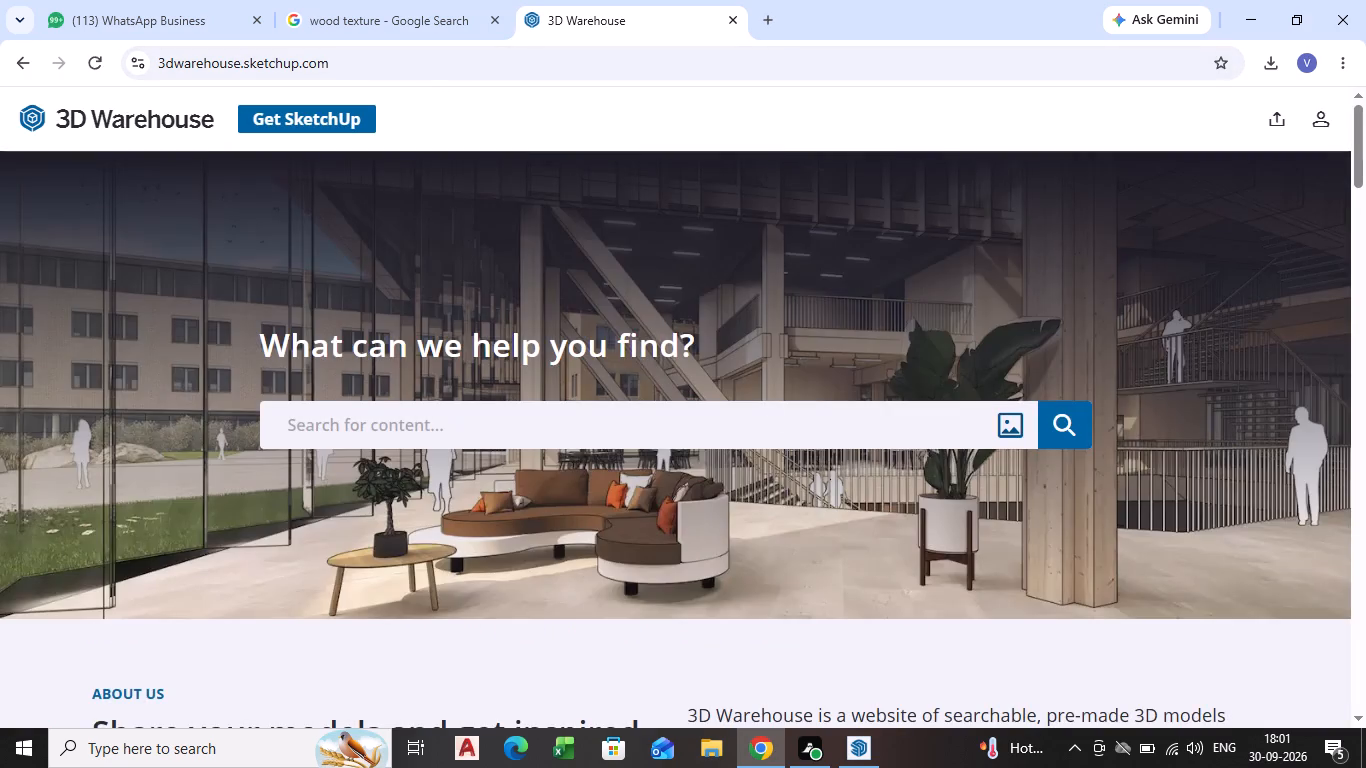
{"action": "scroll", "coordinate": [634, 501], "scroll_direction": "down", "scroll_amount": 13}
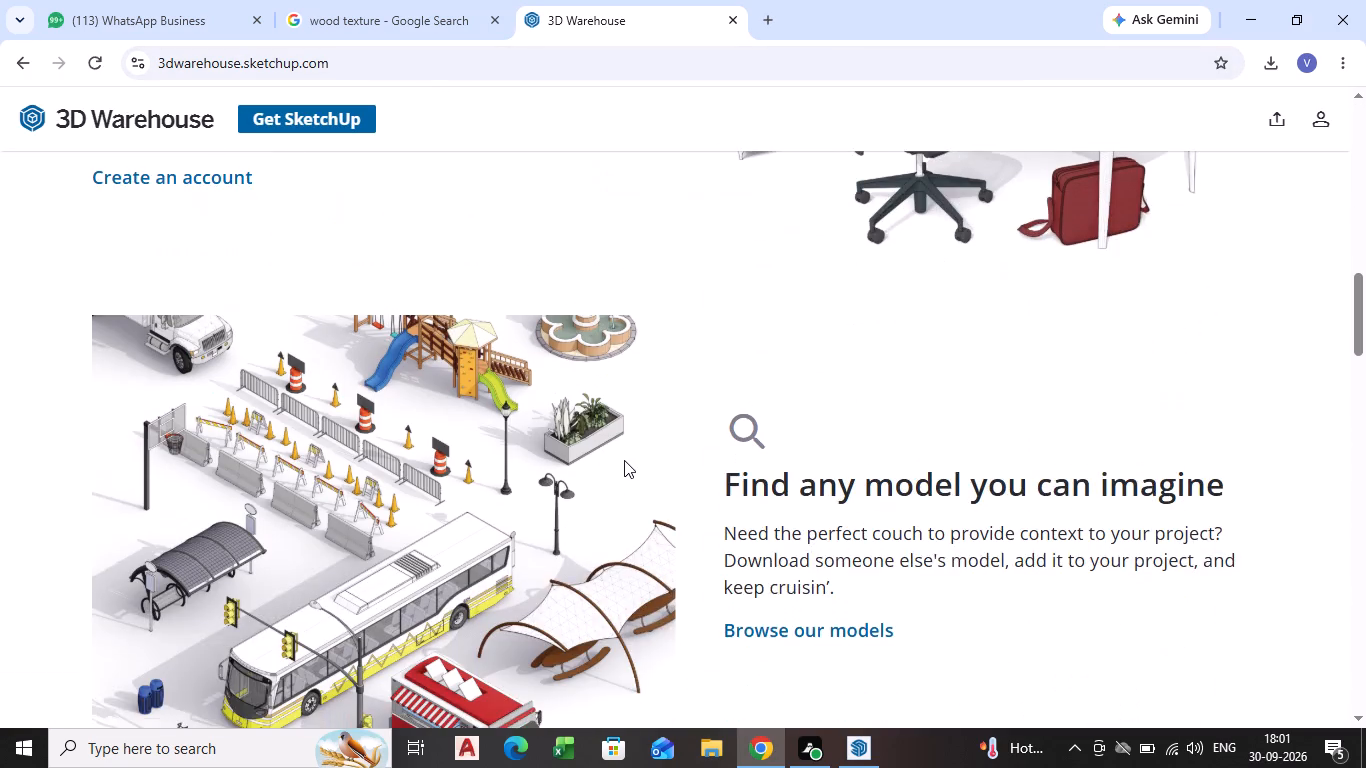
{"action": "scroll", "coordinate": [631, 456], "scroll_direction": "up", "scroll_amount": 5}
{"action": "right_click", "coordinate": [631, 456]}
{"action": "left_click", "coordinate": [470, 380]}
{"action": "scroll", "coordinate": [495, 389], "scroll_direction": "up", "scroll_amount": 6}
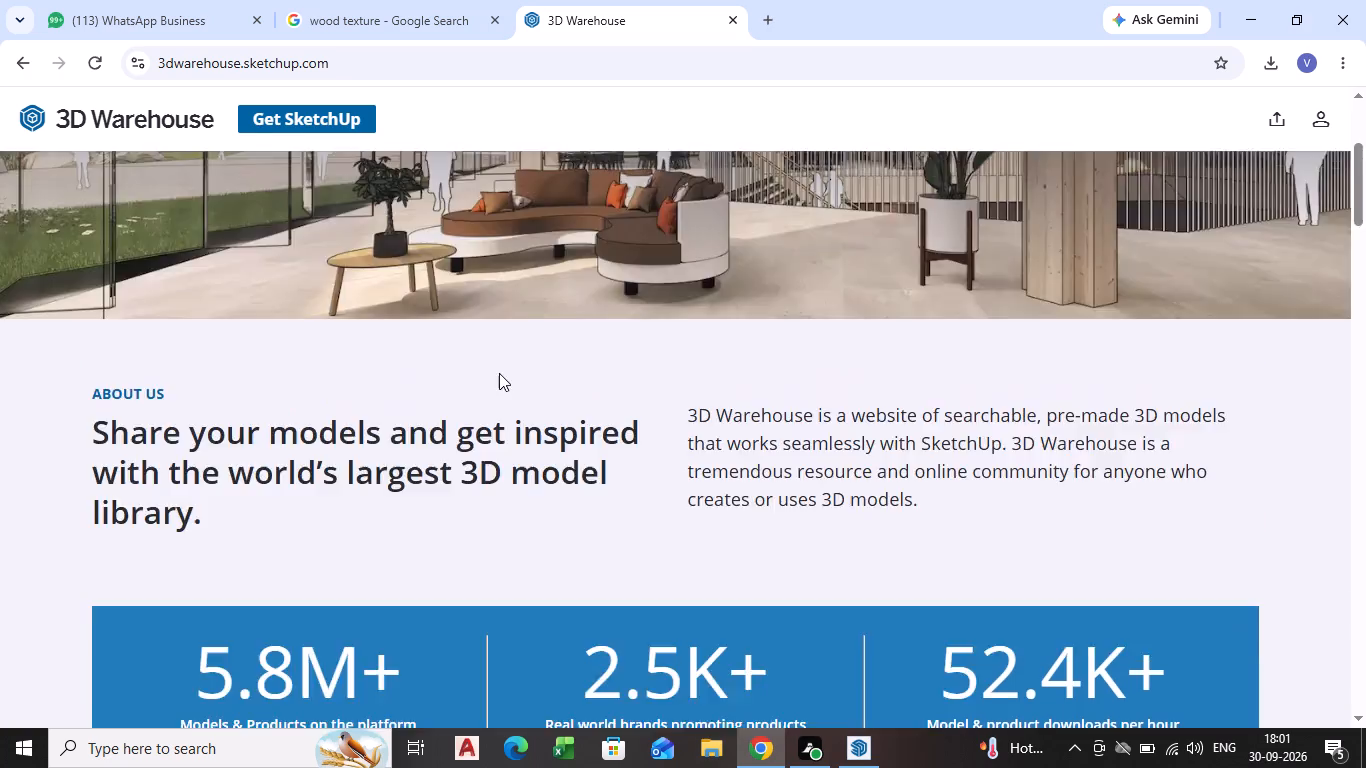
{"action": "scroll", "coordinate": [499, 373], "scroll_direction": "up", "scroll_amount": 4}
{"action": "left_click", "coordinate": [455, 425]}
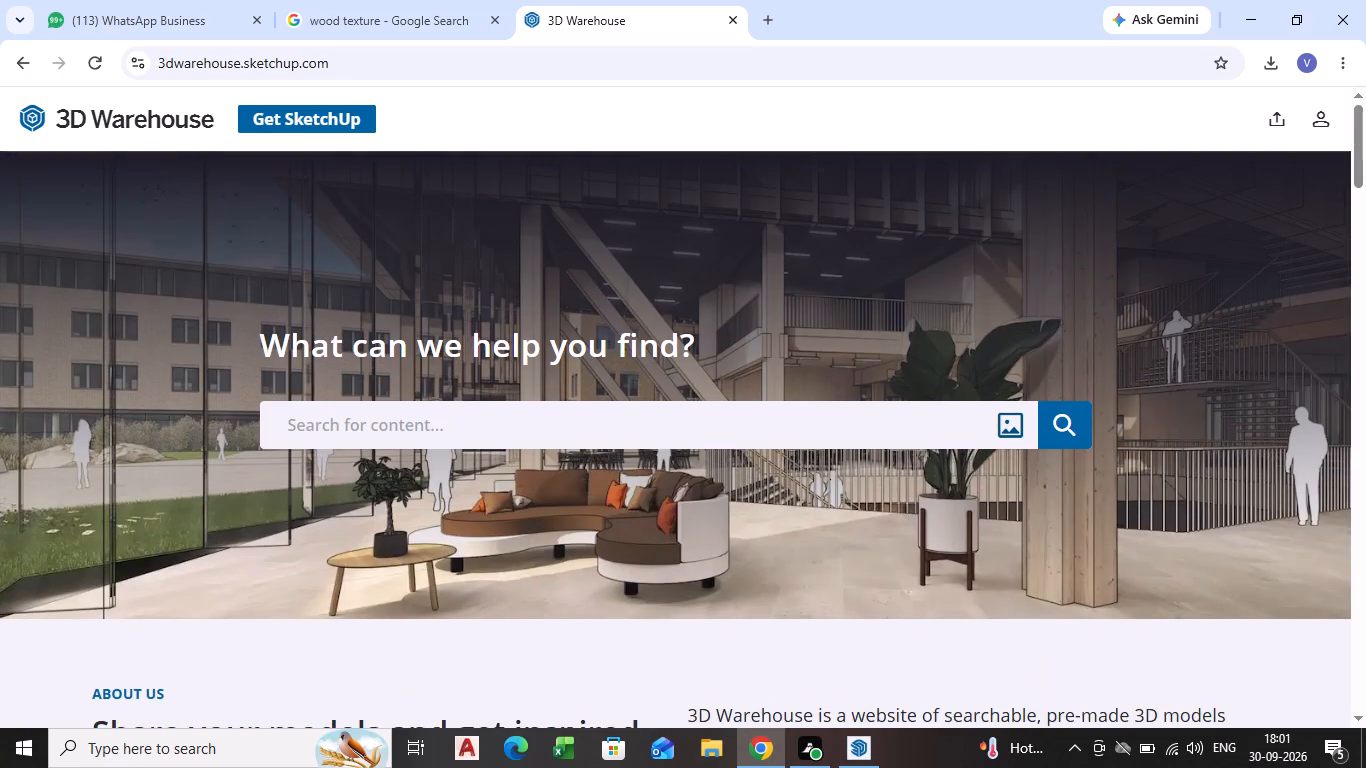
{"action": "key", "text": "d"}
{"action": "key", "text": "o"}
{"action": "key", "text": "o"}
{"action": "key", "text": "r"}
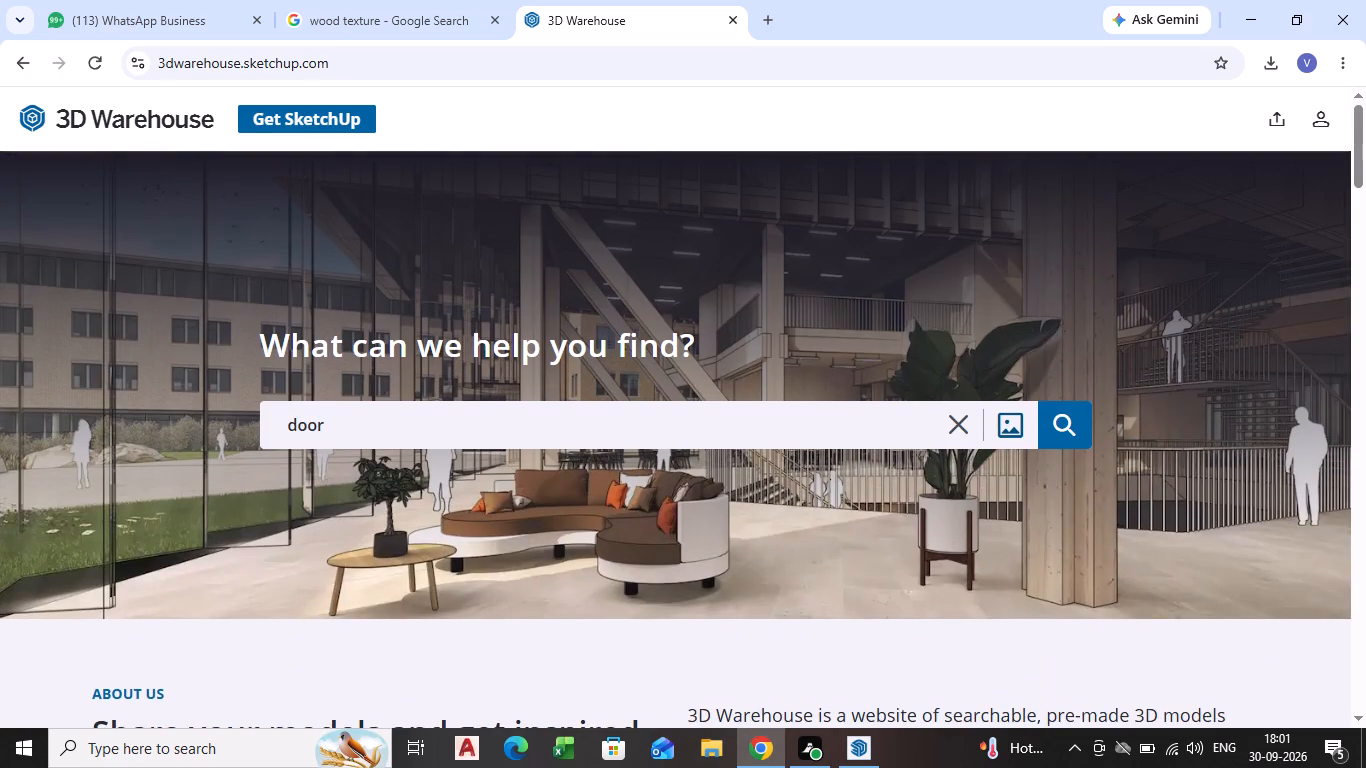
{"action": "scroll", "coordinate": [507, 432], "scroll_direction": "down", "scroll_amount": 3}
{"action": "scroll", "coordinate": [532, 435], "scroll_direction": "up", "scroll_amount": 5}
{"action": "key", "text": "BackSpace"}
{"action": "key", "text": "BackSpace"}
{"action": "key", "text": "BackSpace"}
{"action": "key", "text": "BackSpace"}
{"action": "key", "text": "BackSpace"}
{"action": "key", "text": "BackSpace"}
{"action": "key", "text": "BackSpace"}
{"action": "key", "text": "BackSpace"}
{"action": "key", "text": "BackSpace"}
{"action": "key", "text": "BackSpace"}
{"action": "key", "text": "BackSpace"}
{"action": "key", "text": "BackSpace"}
Search the 3D Warehouse model library for sofa.
{"action": "key", "text": "s"}
{"action": "key", "text": "o"}
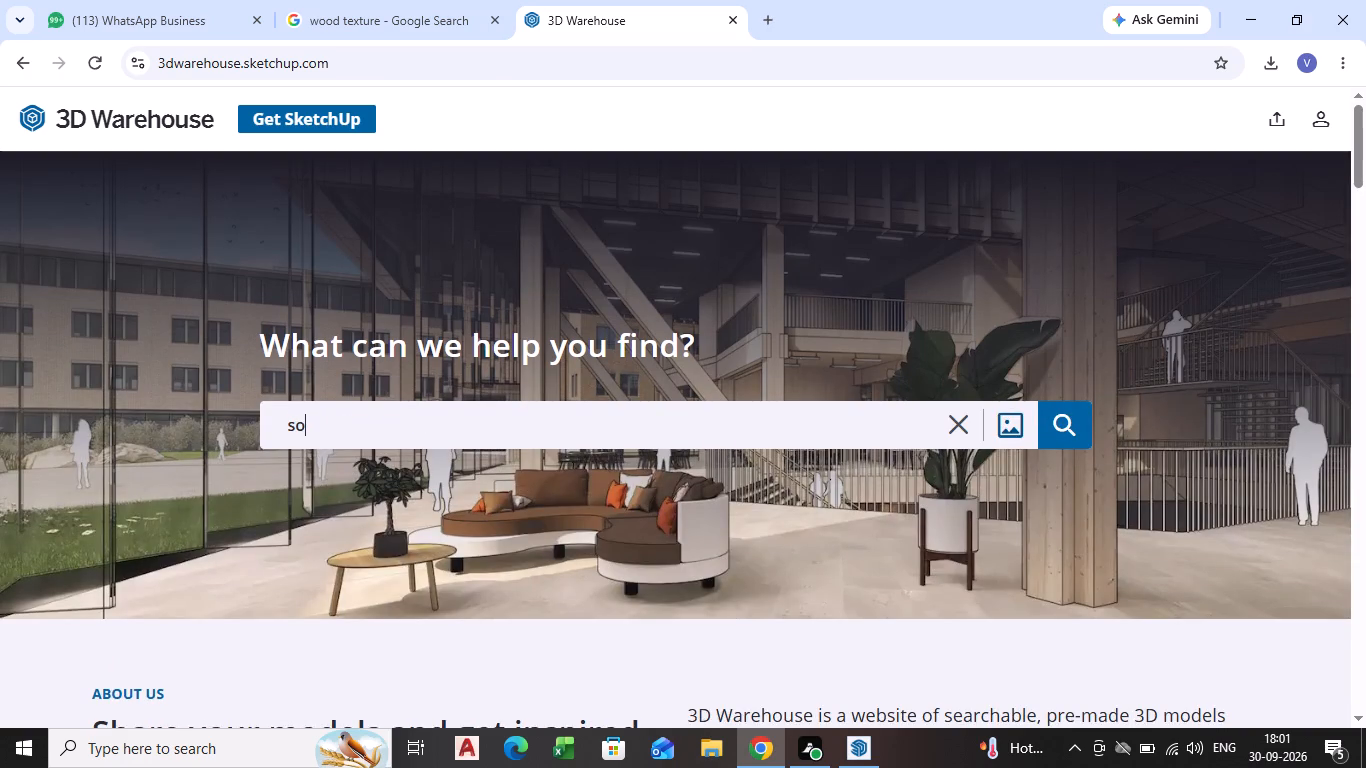
{"action": "key", "text": "f"}
{"action": "key", "text": "a"}
{"action": "key", "text": "Return"}
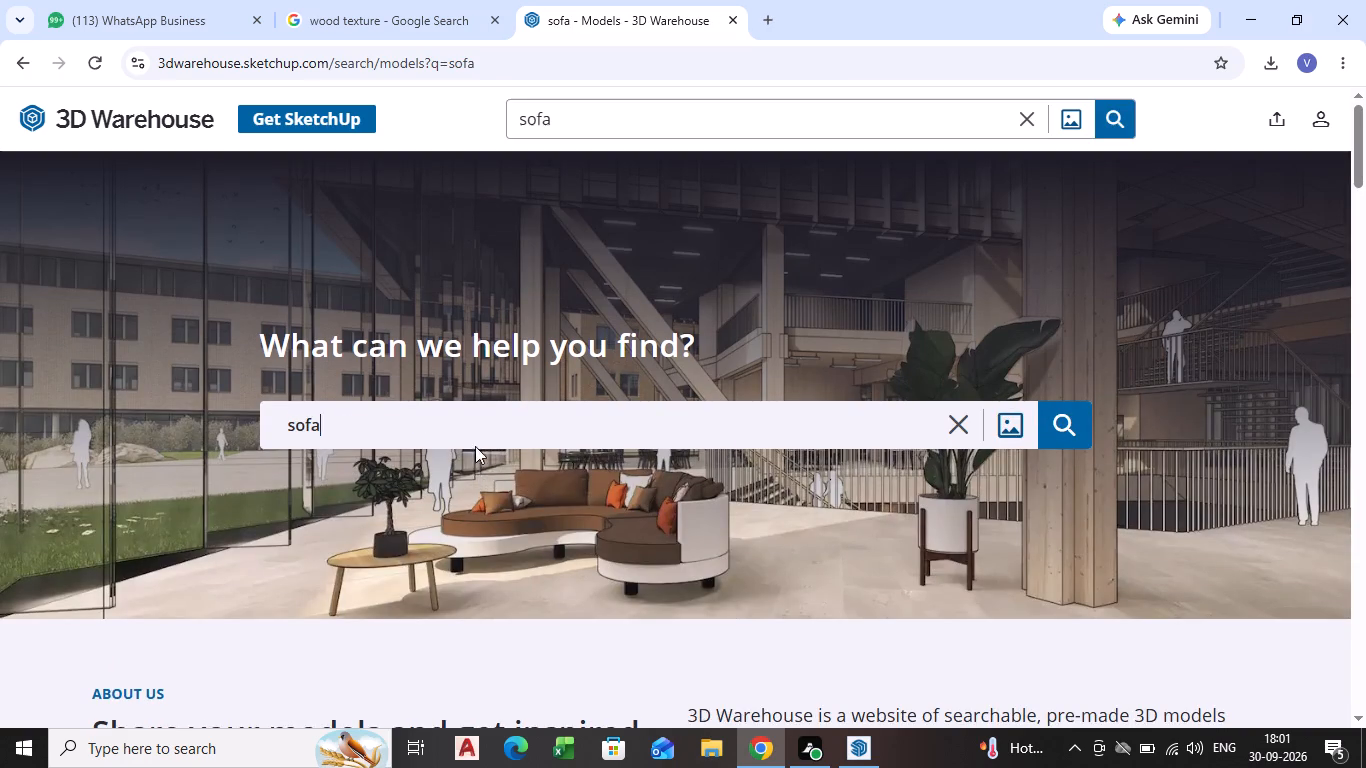
Look through the sofa models for a suitable design and load more results at the end of the list.
{"action": "scroll", "coordinate": [550, 338], "scroll_direction": "down", "scroll_amount": 4}
{"action": "scroll", "coordinate": [579, 424], "scroll_direction": "up", "scroll_amount": 1}
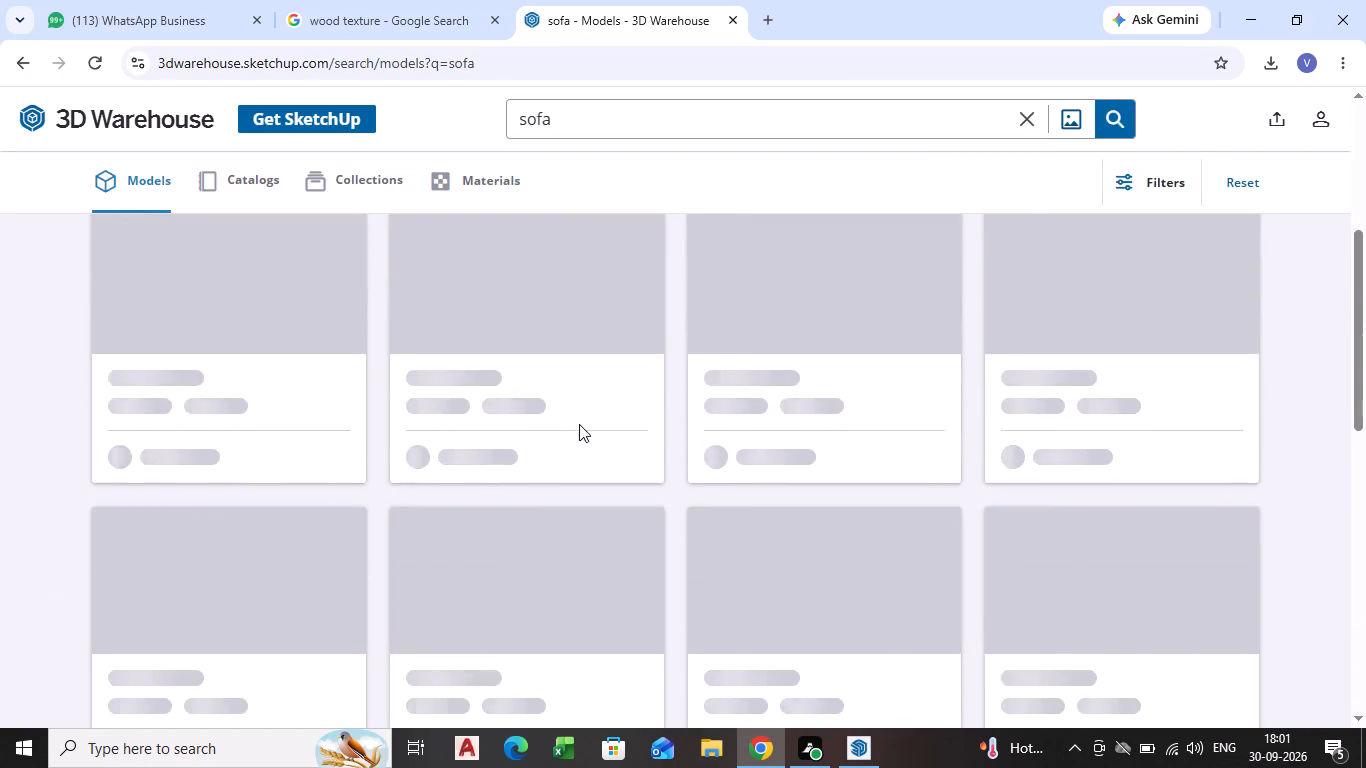
{"action": "scroll", "coordinate": [579, 424], "scroll_direction": "up", "scroll_amount": 3}
{"action": "scroll", "coordinate": [593, 490], "scroll_direction": "down", "scroll_amount": 3}
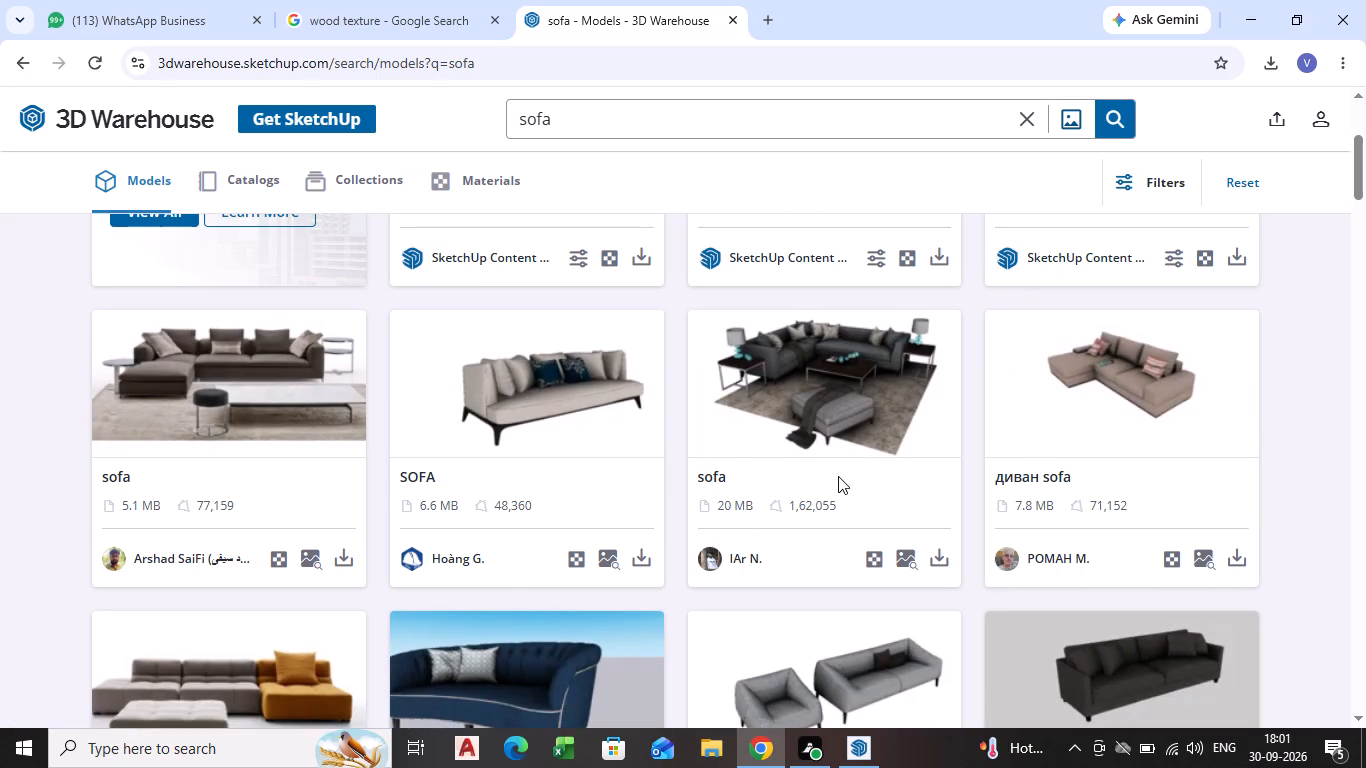
{"action": "scroll", "coordinate": [837, 478], "scroll_direction": "down", "scroll_amount": 4}
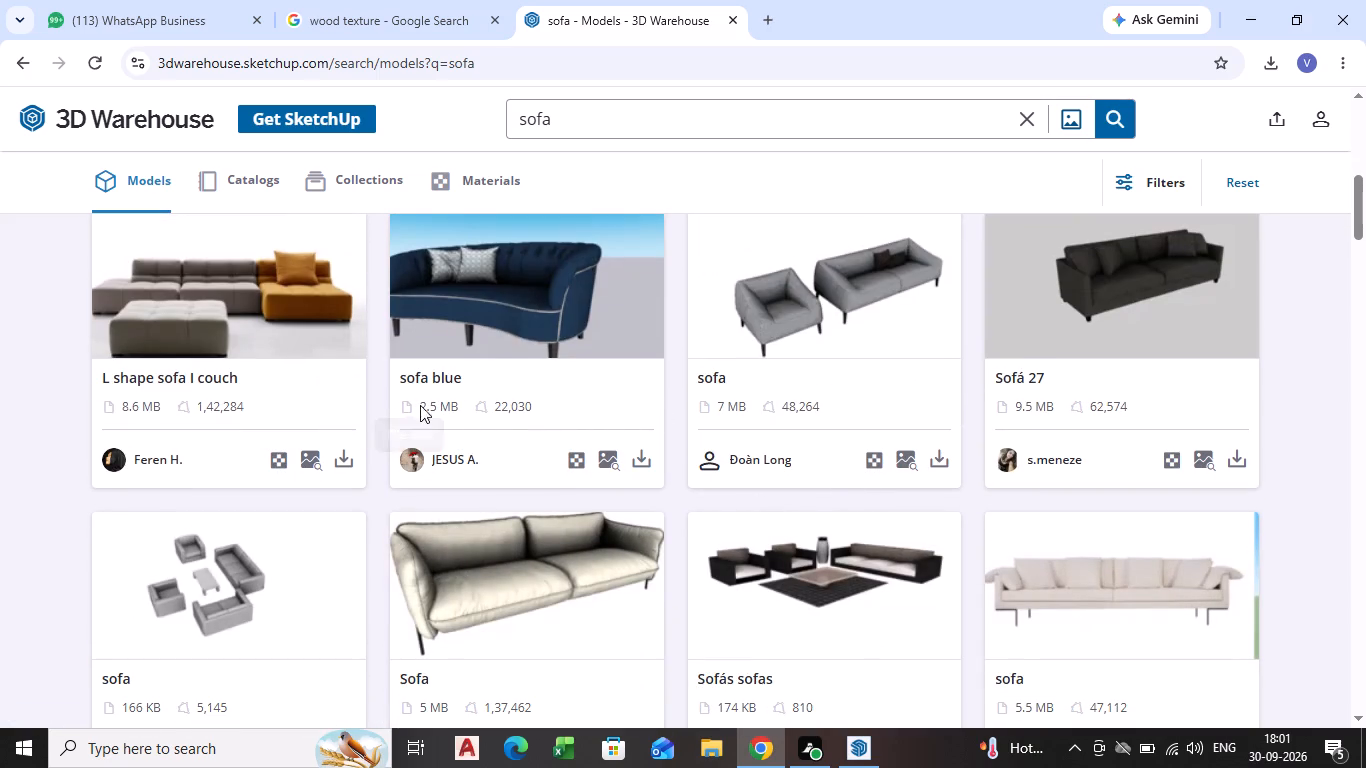
{"action": "scroll", "coordinate": [680, 475], "scroll_direction": "down", "scroll_amount": 3}
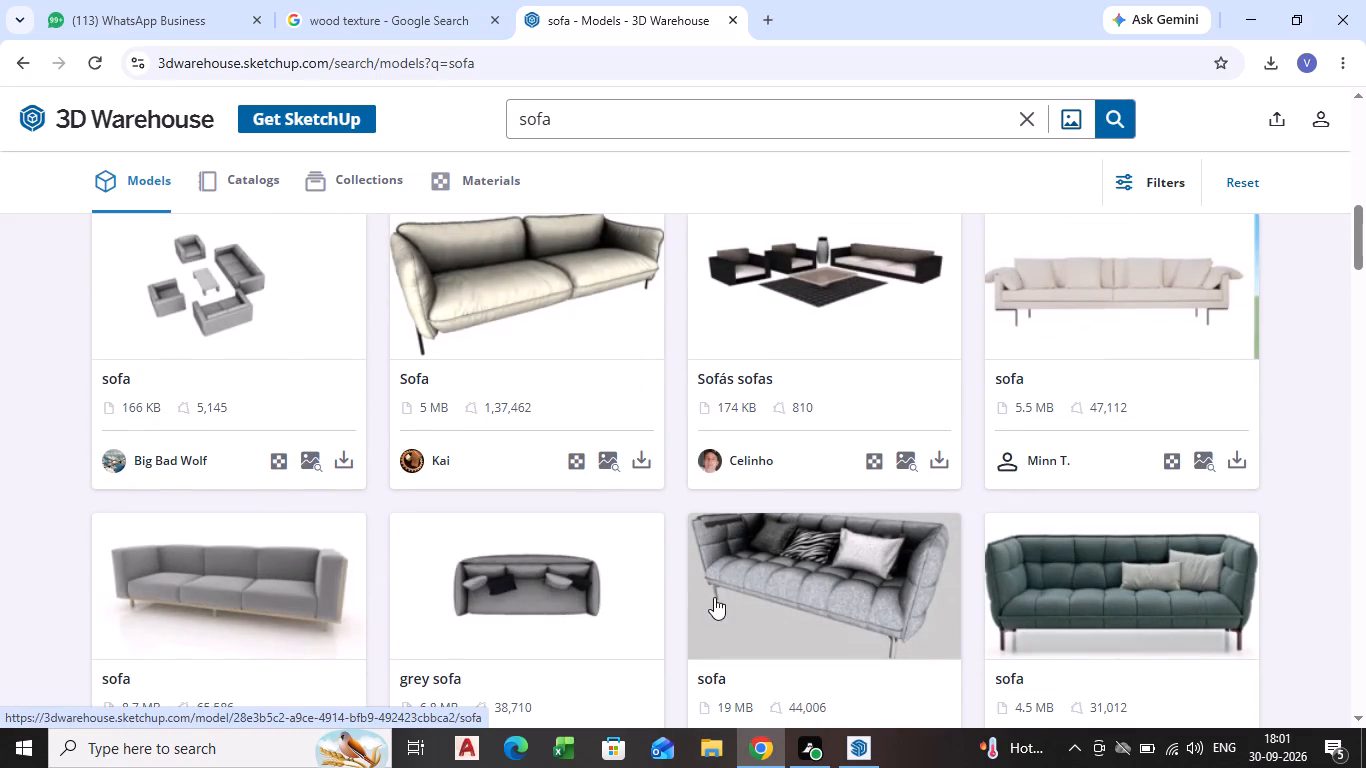
{"action": "scroll", "coordinate": [760, 518], "scroll_direction": "down", "scroll_amount": 5}
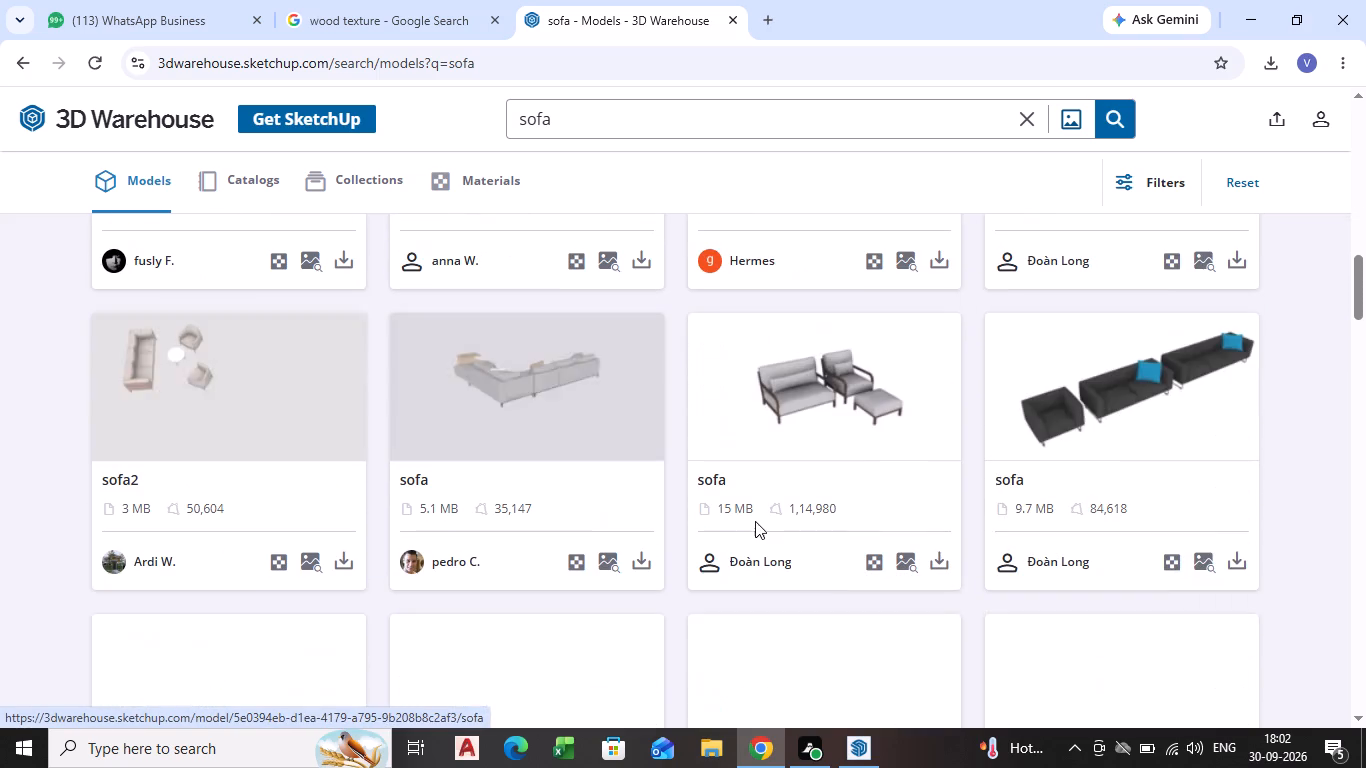
{"action": "scroll", "coordinate": [1046, 462], "scroll_direction": "down", "scroll_amount": 4}
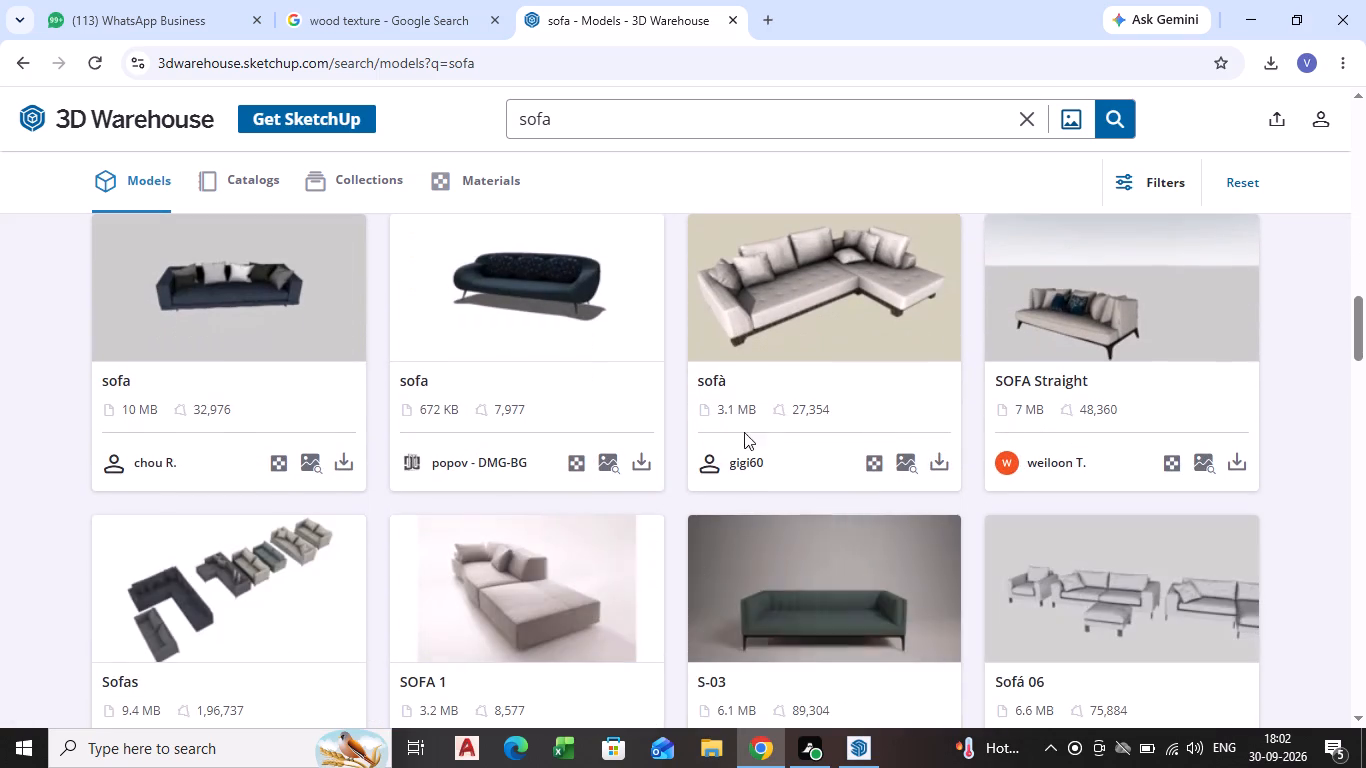
{"action": "scroll", "coordinate": [170, 591], "scroll_direction": "down", "scroll_amount": 3}
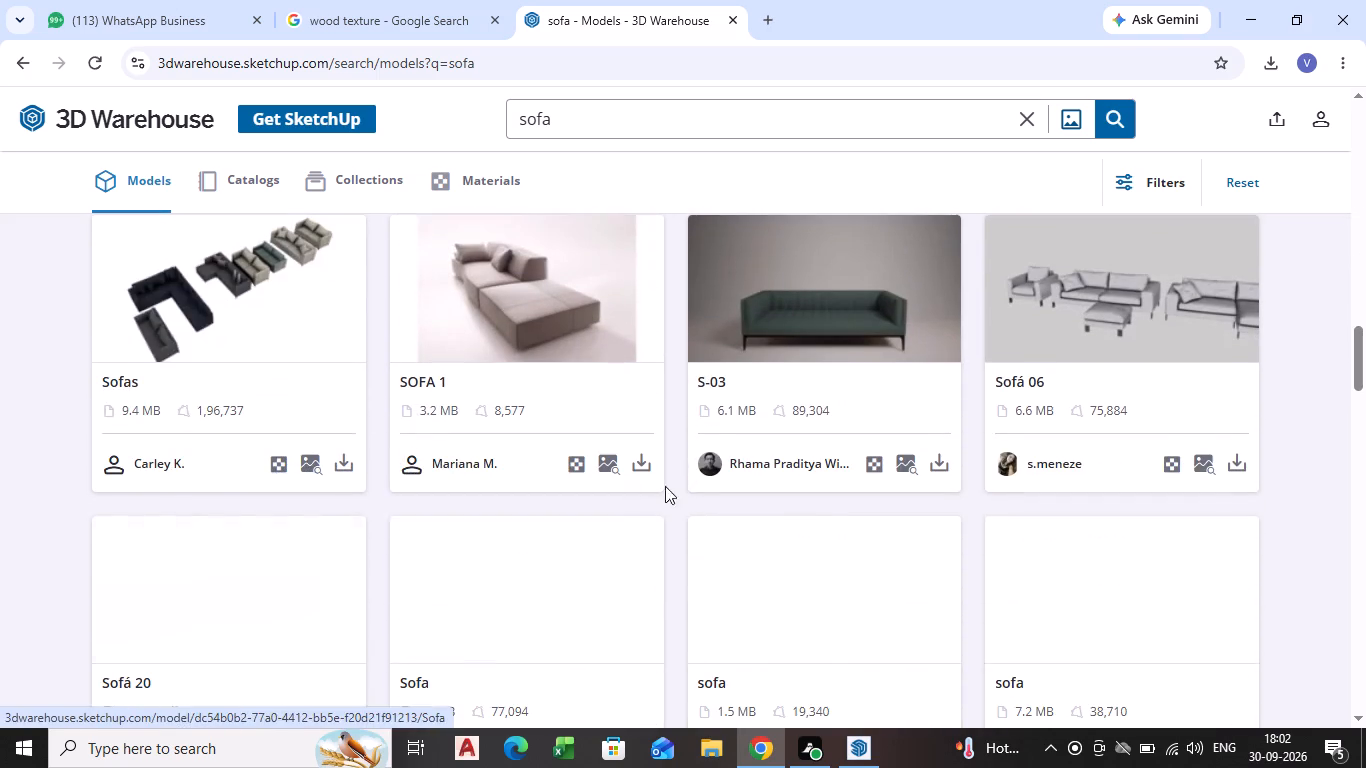
{"action": "scroll", "coordinate": [479, 459], "scroll_direction": "down", "scroll_amount": 8}
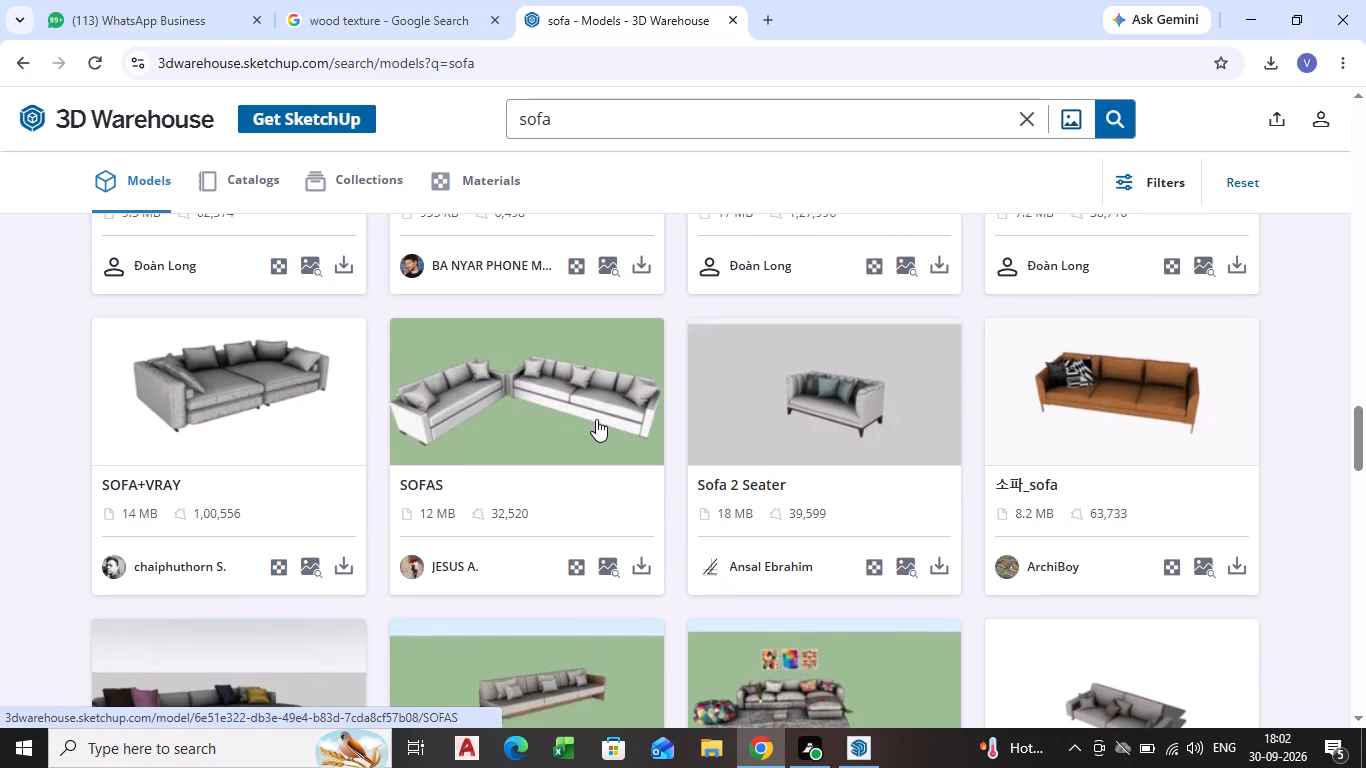
{"action": "scroll", "coordinate": [596, 419], "scroll_direction": "down", "scroll_amount": 4}
{"action": "scroll", "coordinate": [511, 455], "scroll_direction": "down", "scroll_amount": 3}
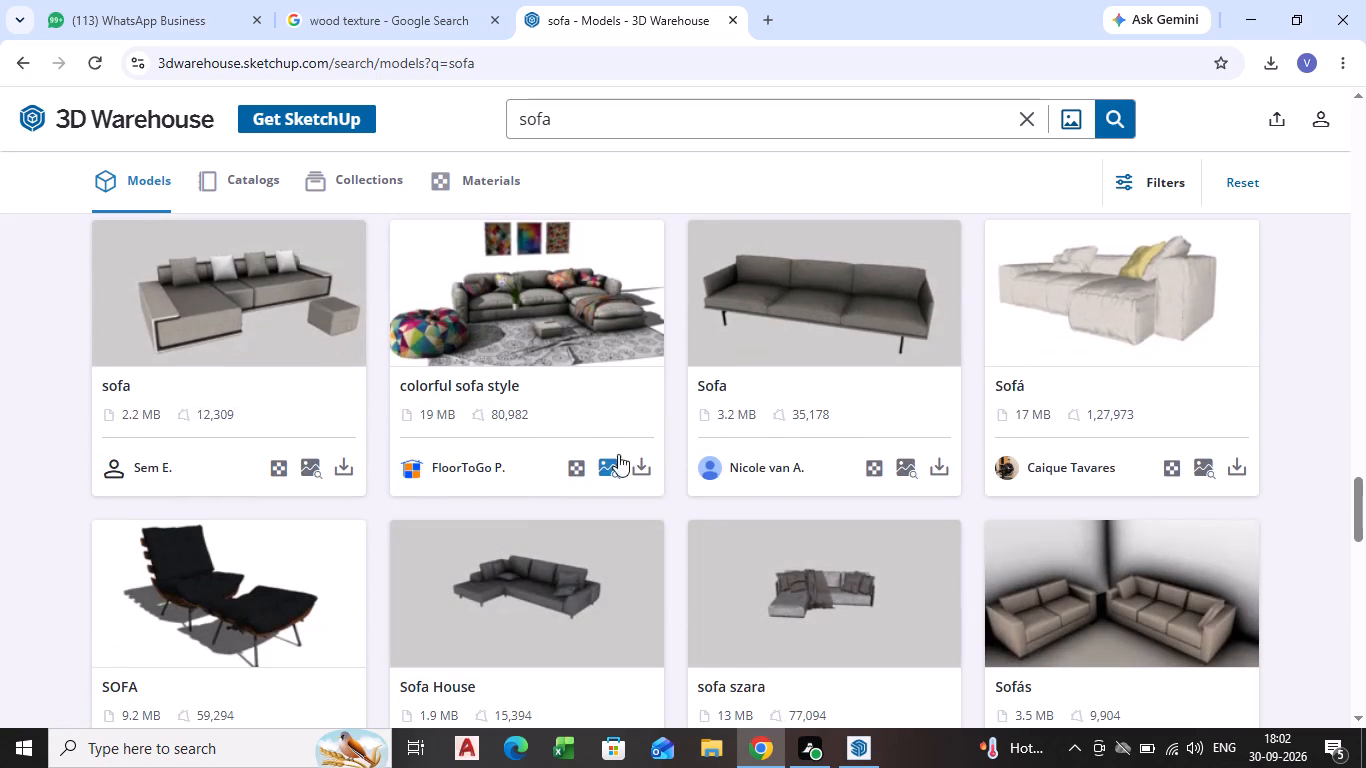
{"action": "scroll", "coordinate": [541, 524], "scroll_direction": "down", "scroll_amount": 11}
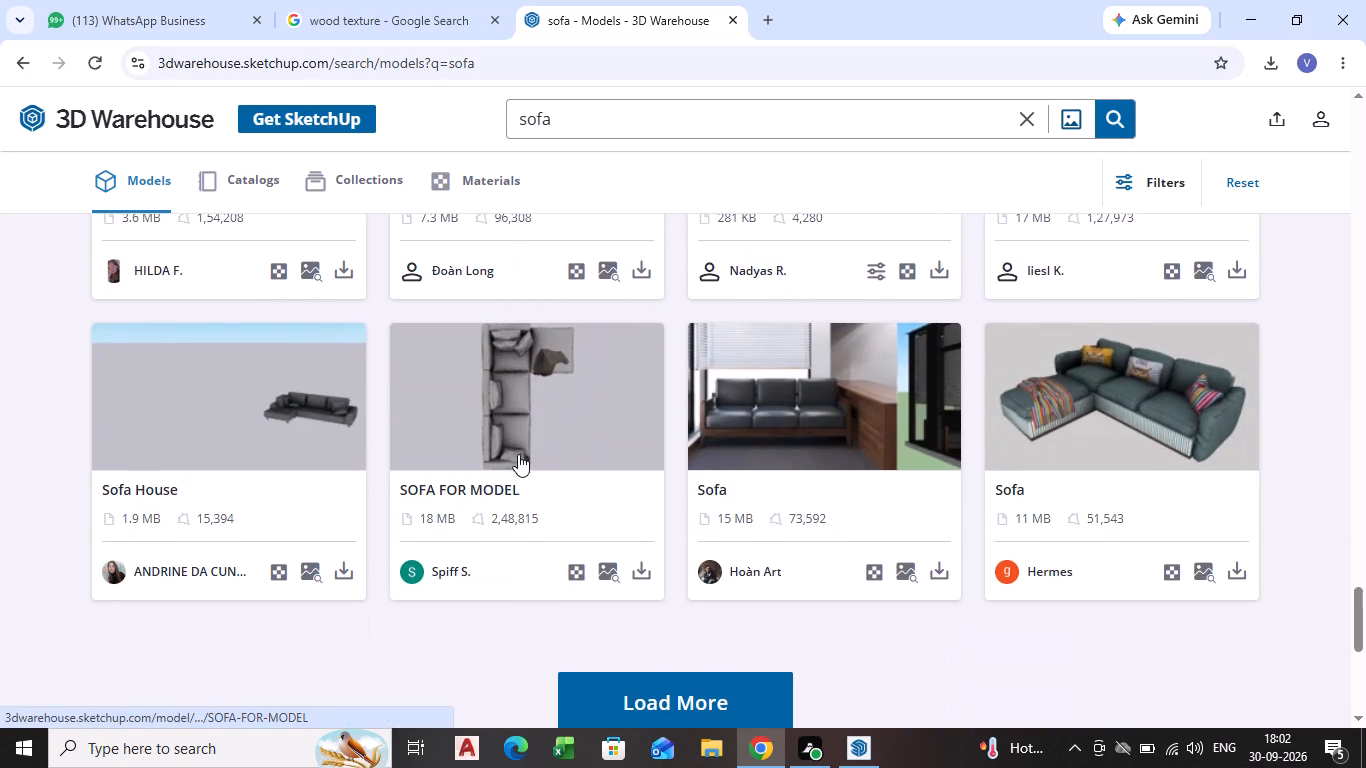
{"action": "scroll", "coordinate": [519, 451], "scroll_direction": "down", "scroll_amount": 5}
{"action": "scroll", "coordinate": [589, 400], "scroll_direction": "up", "scroll_amount": 3}
{"action": "left_click", "coordinate": [635, 498]}
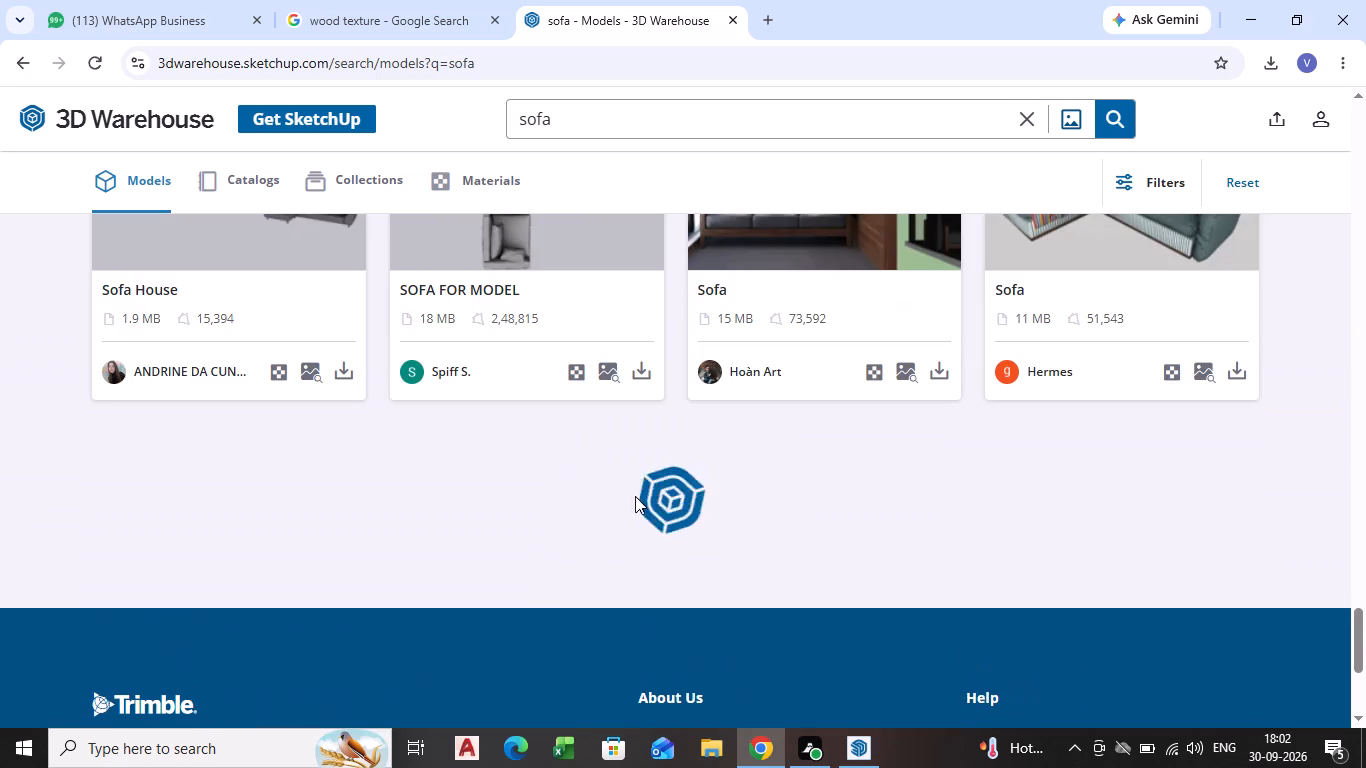
Examine the earlier and the additionally loaded sofa models for a suitable design.
{"action": "scroll", "coordinate": [605, 431], "scroll_direction": "up", "scroll_amount": 20}
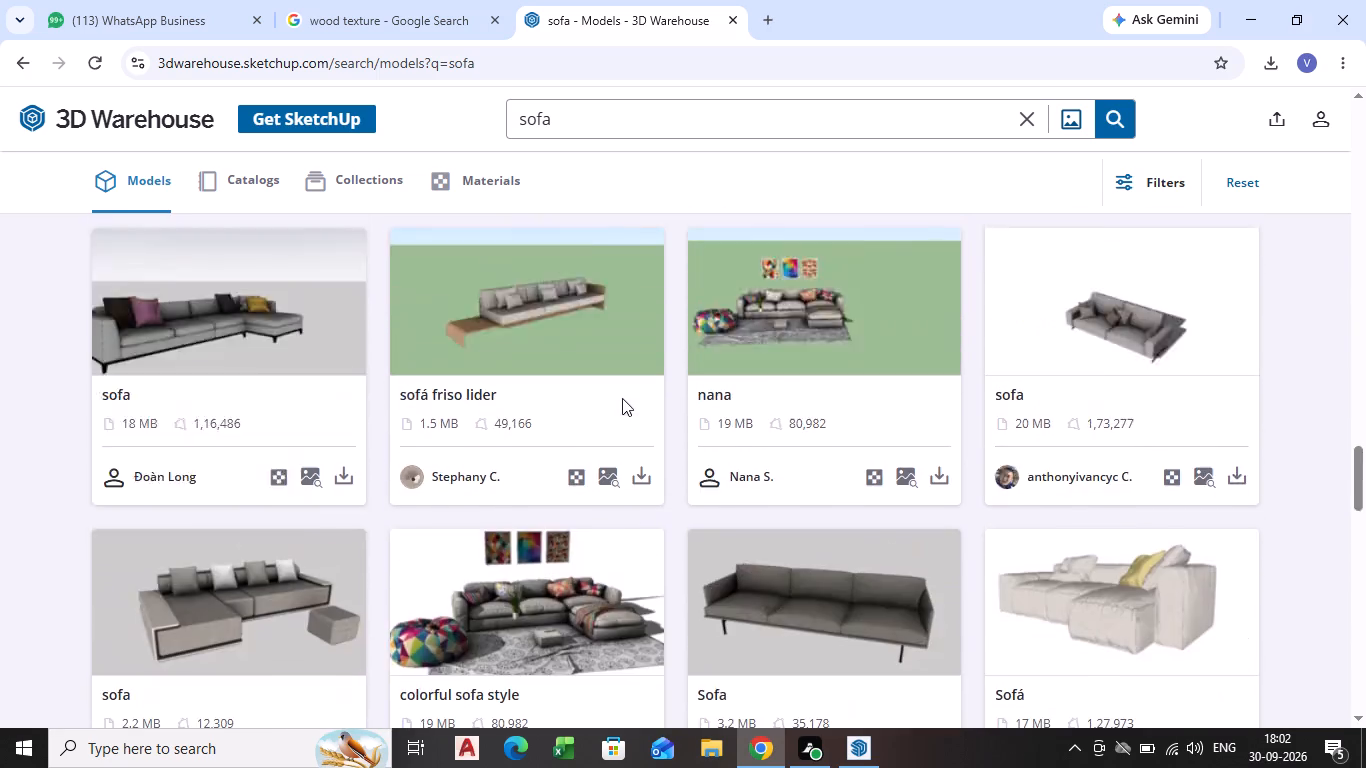
{"action": "scroll", "coordinate": [625, 430], "scroll_direction": "up", "scroll_amount": 4}
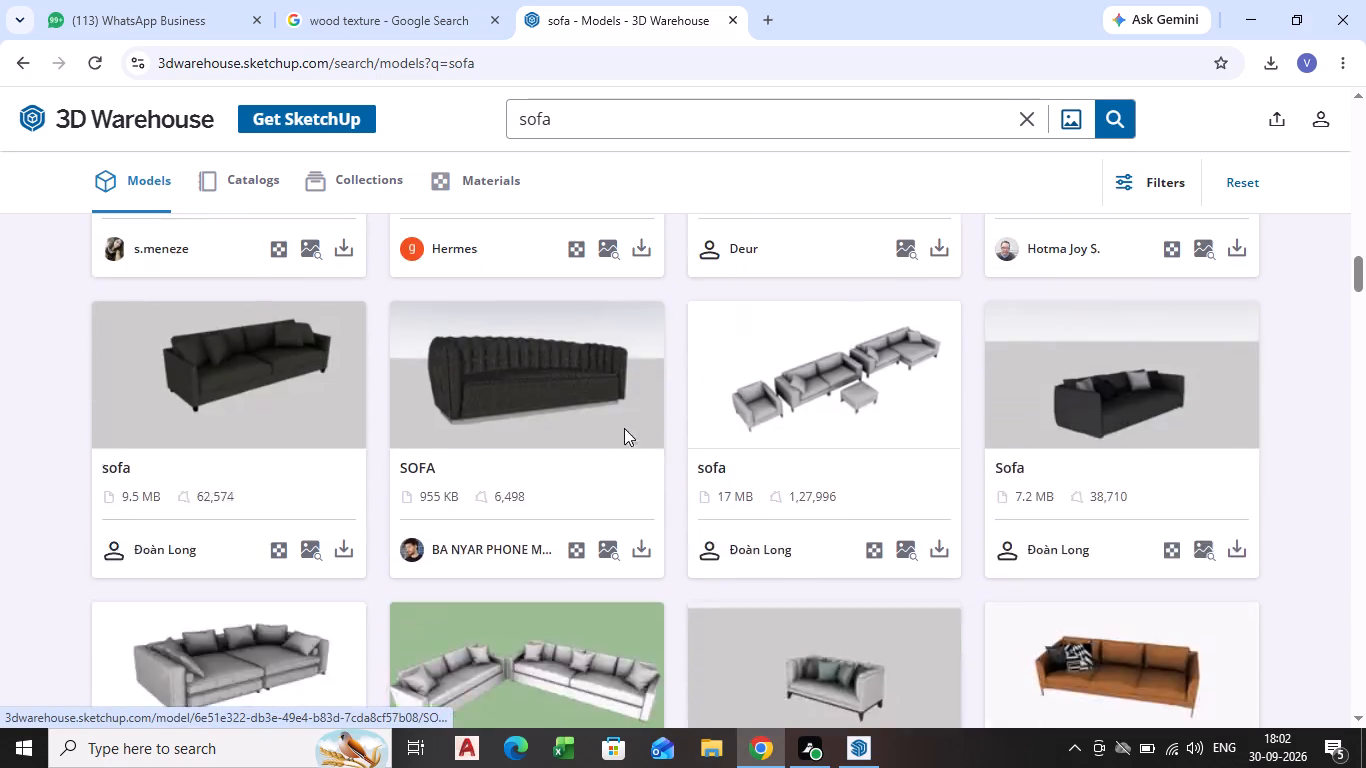
{"action": "scroll", "coordinate": [617, 435], "scroll_direction": "up", "scroll_amount": 9}
{"action": "scroll", "coordinate": [540, 503], "scroll_direction": "up", "scroll_amount": 13}
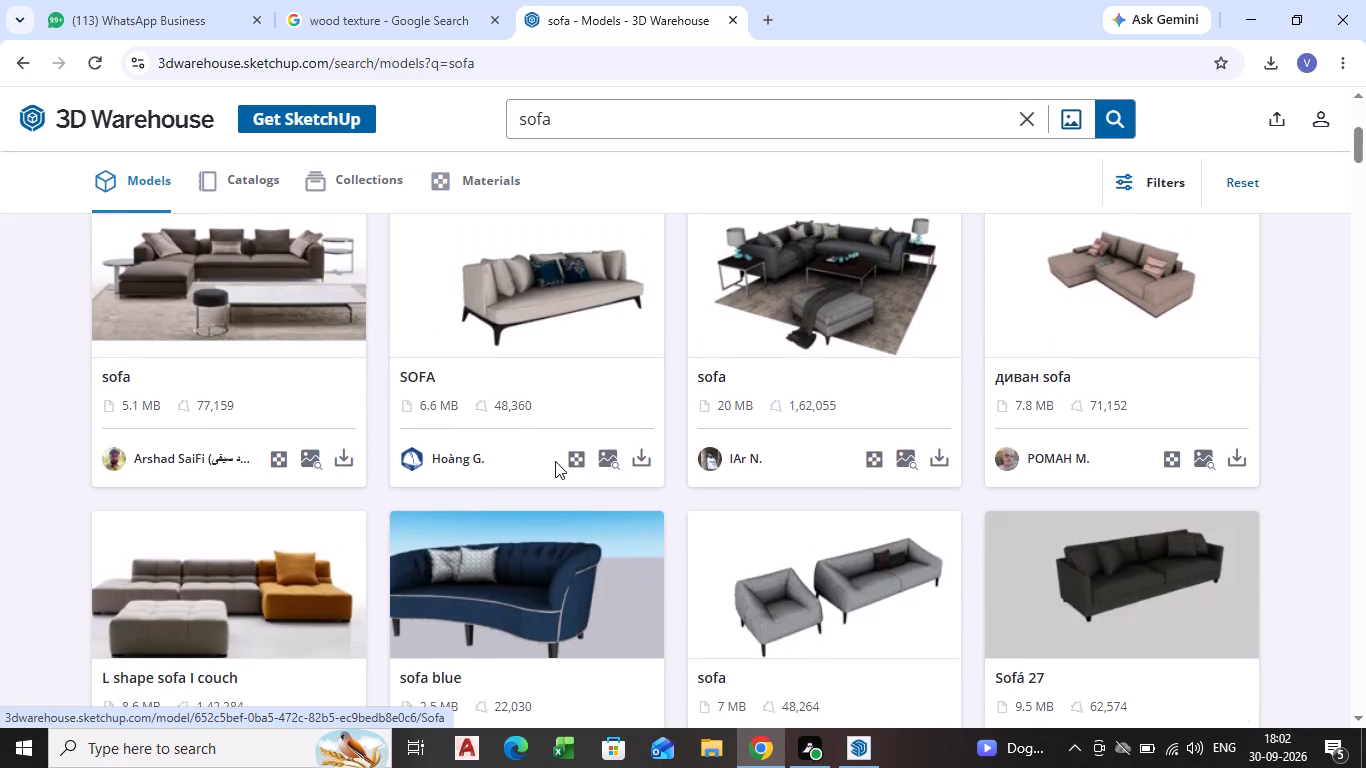
{"action": "scroll", "coordinate": [555, 461], "scroll_direction": "up", "scroll_amount": 4}
{"action": "scroll", "coordinate": [555, 457], "scroll_direction": "down", "scroll_amount": 15}
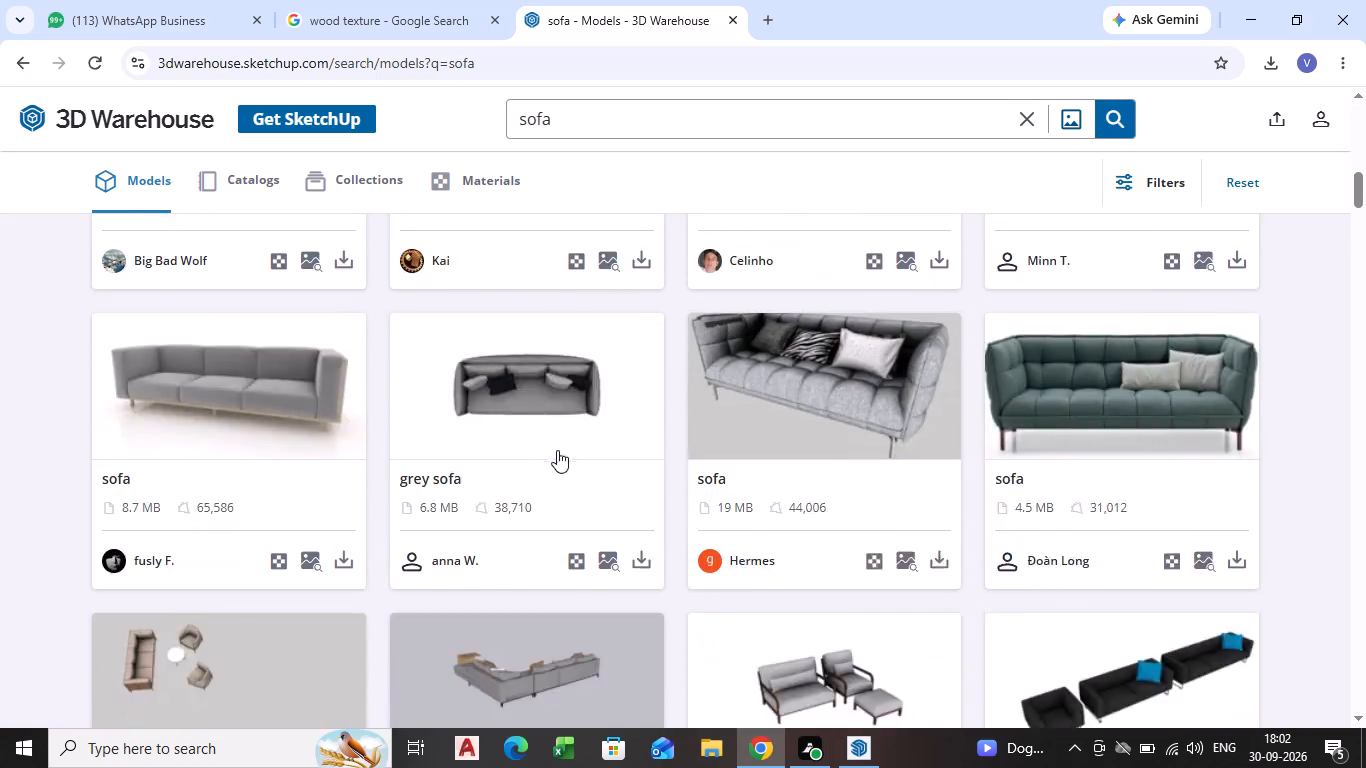
{"action": "scroll", "coordinate": [557, 450], "scroll_direction": "down", "scroll_amount": 17}
{"action": "scroll", "coordinate": [573, 454], "scroll_direction": "down", "scroll_amount": 10}
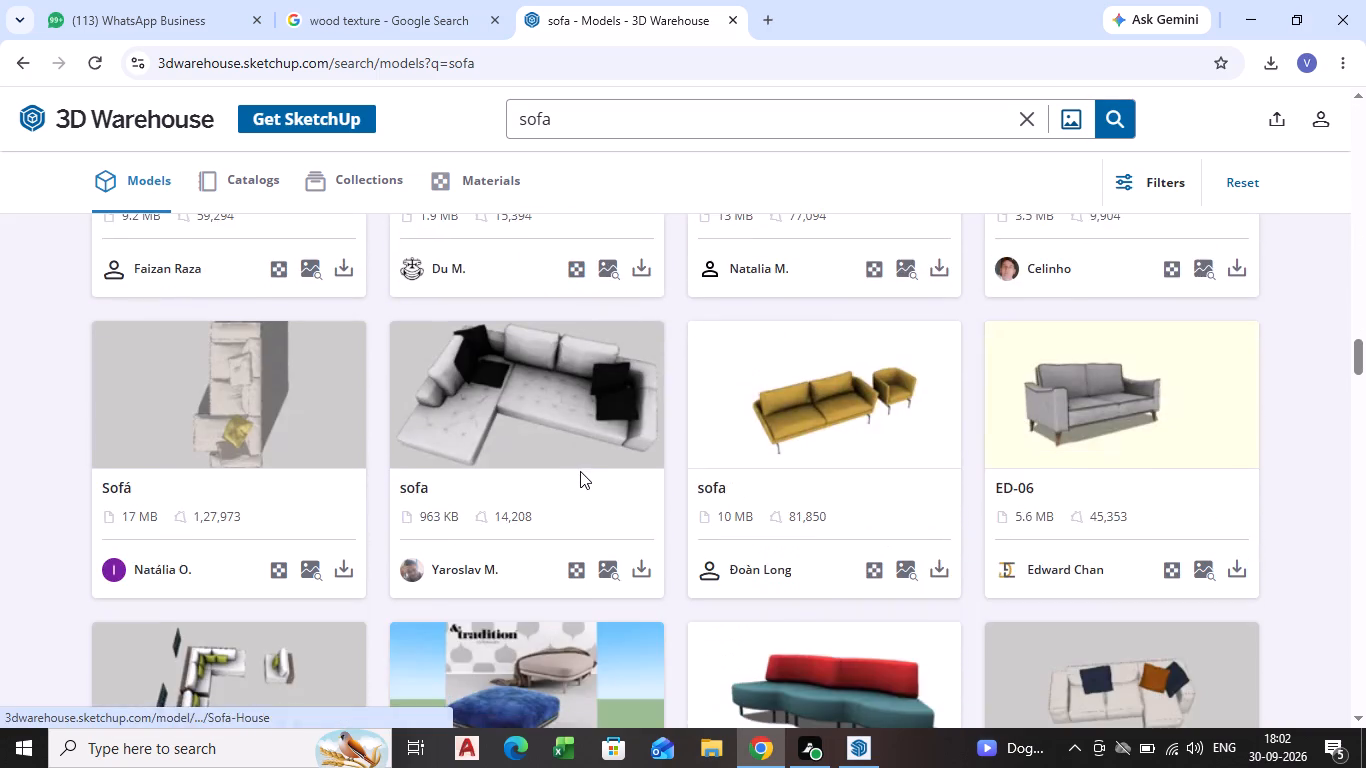
{"action": "scroll", "coordinate": [586, 471], "scroll_direction": "down", "scroll_amount": 8}
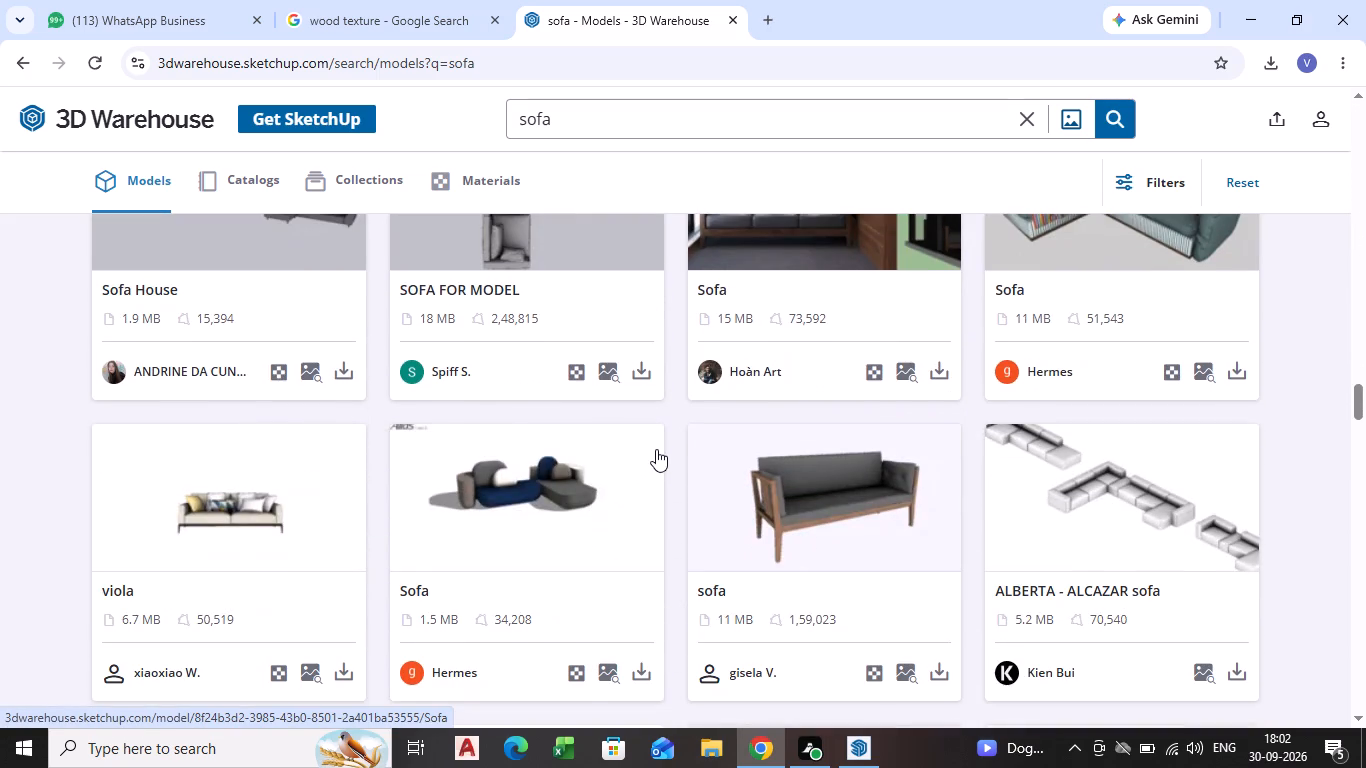
{"action": "scroll", "coordinate": [635, 462], "scroll_direction": "down", "scroll_amount": 7}
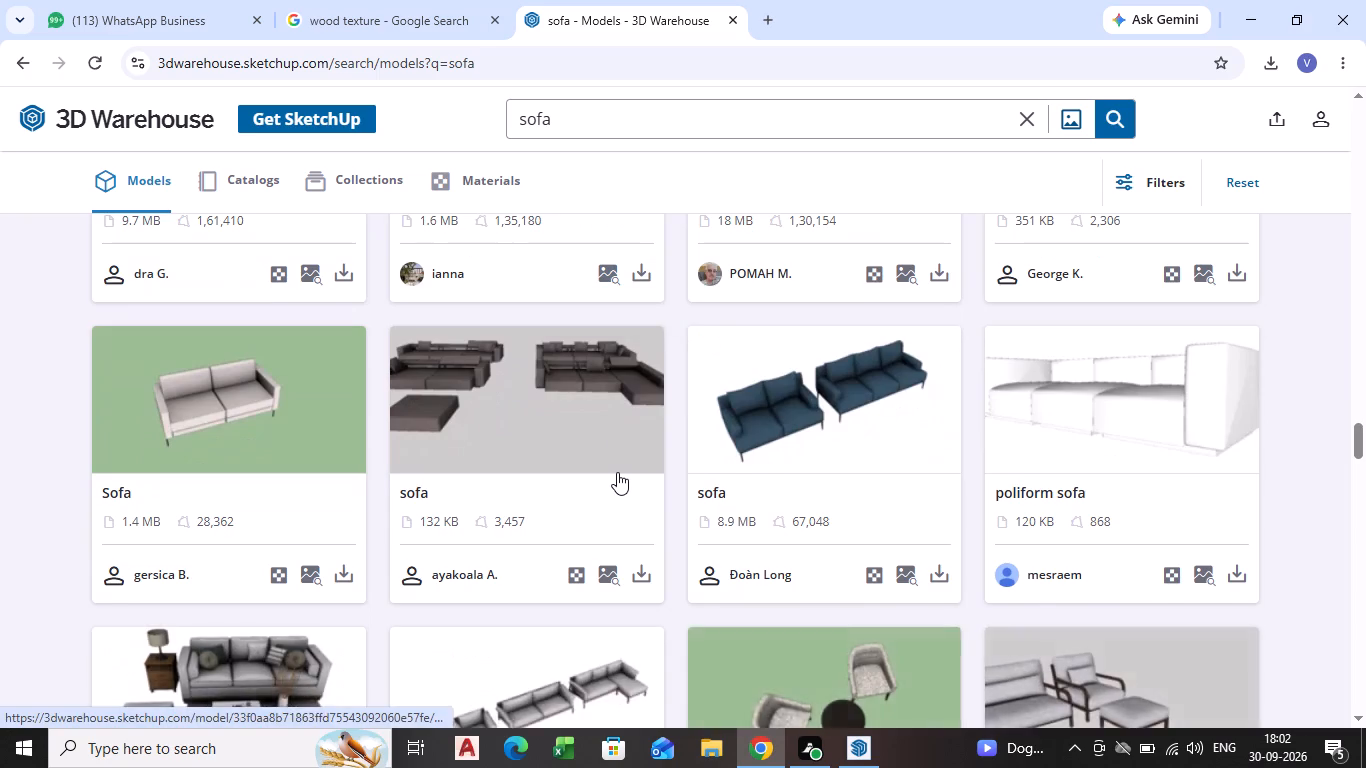
{"action": "scroll", "coordinate": [617, 472], "scroll_direction": "down", "scroll_amount": 5}
{"action": "scroll", "coordinate": [853, 467], "scroll_direction": "down", "scroll_amount": 5}
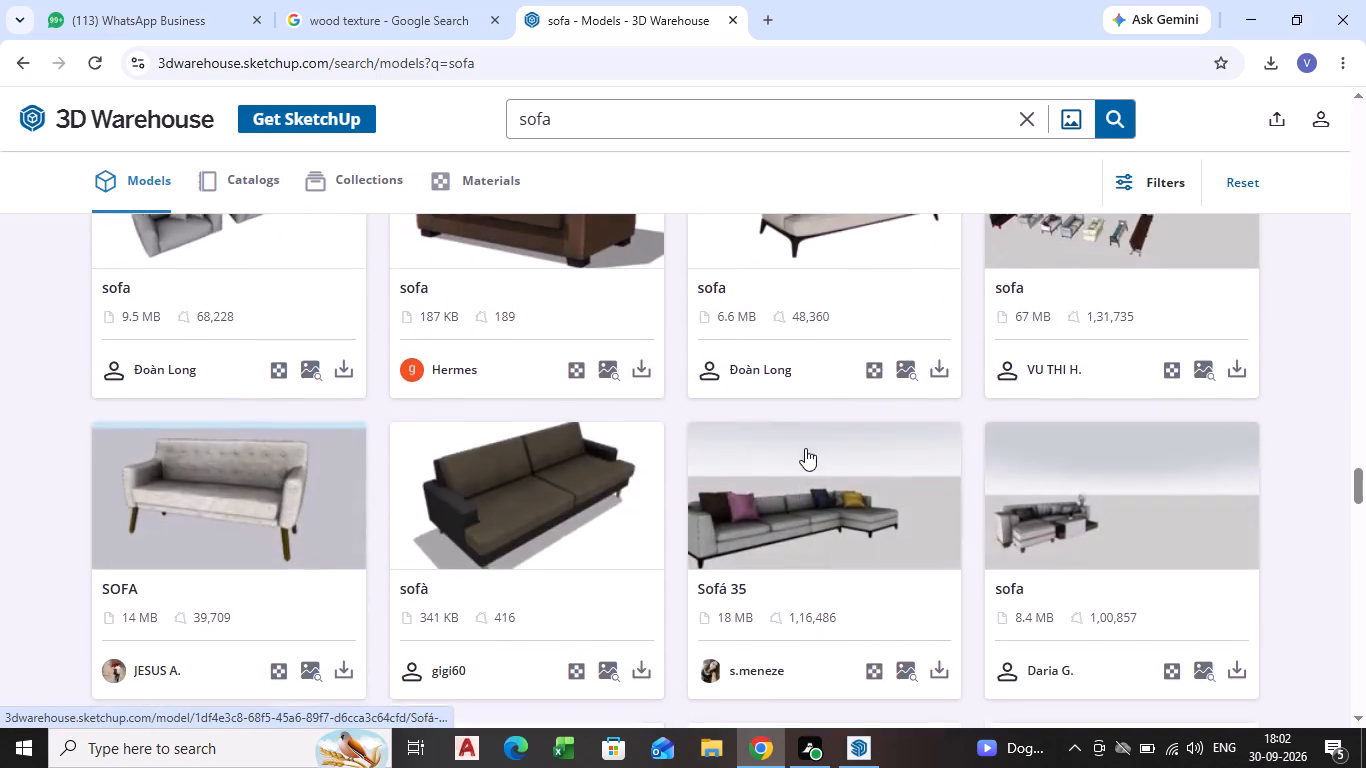
{"action": "scroll", "coordinate": [805, 448], "scroll_direction": "down", "scroll_amount": 5}
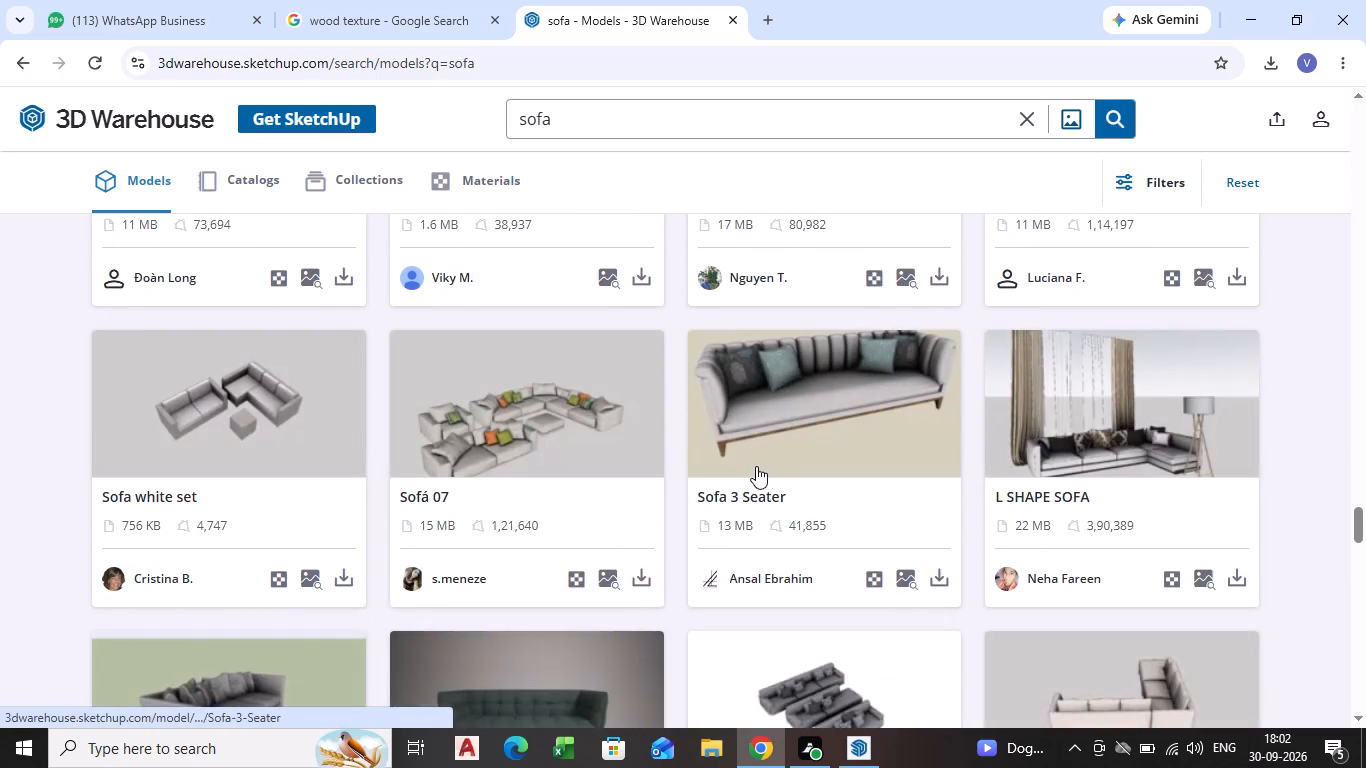
{"action": "scroll", "coordinate": [756, 466], "scroll_direction": "down", "scroll_amount": 7}
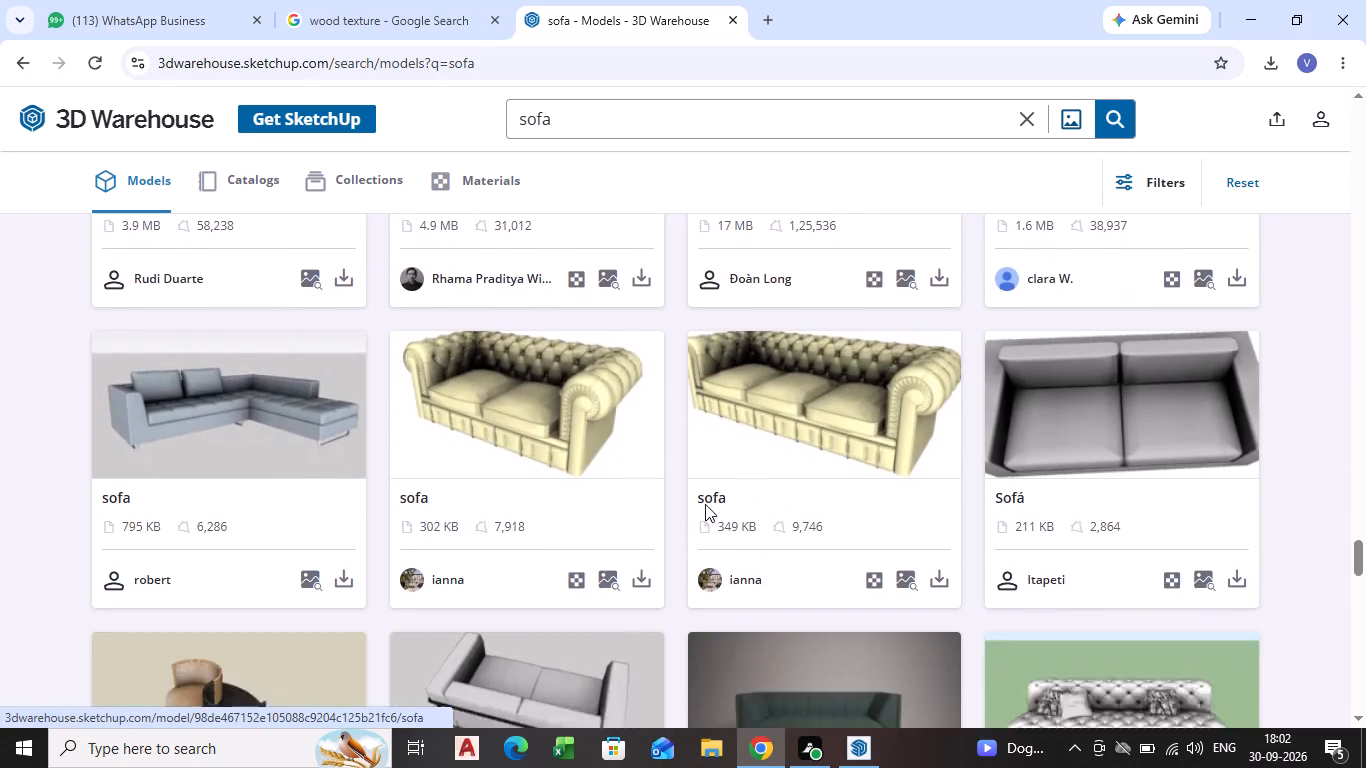
{"action": "scroll", "coordinate": [705, 504], "scroll_direction": "down", "scroll_amount": 4}
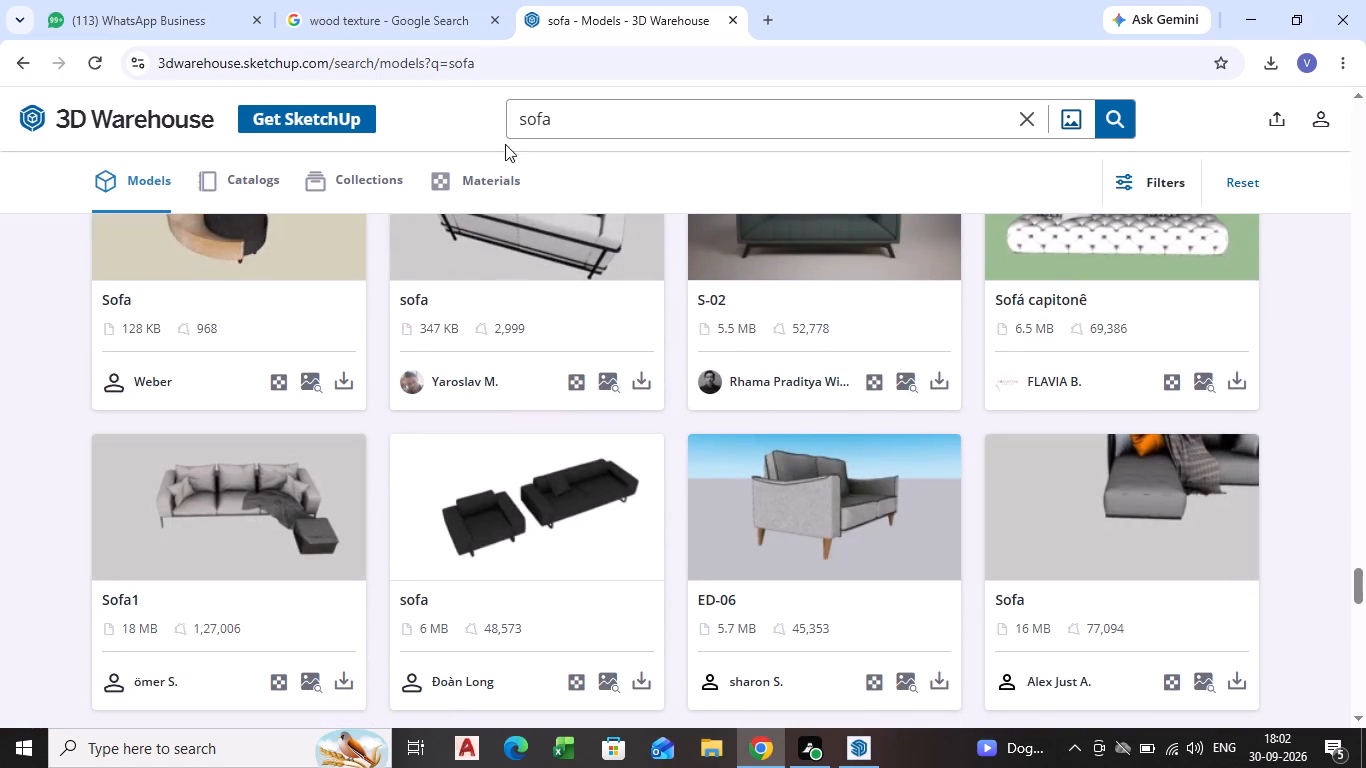
Refine the model search to black sofa.
{"action": "left_click", "coordinate": [515, 121]}
{"action": "key", "text": "space"}
{"action": "key", "text": "b"}
{"action": "key", "text": "l"}
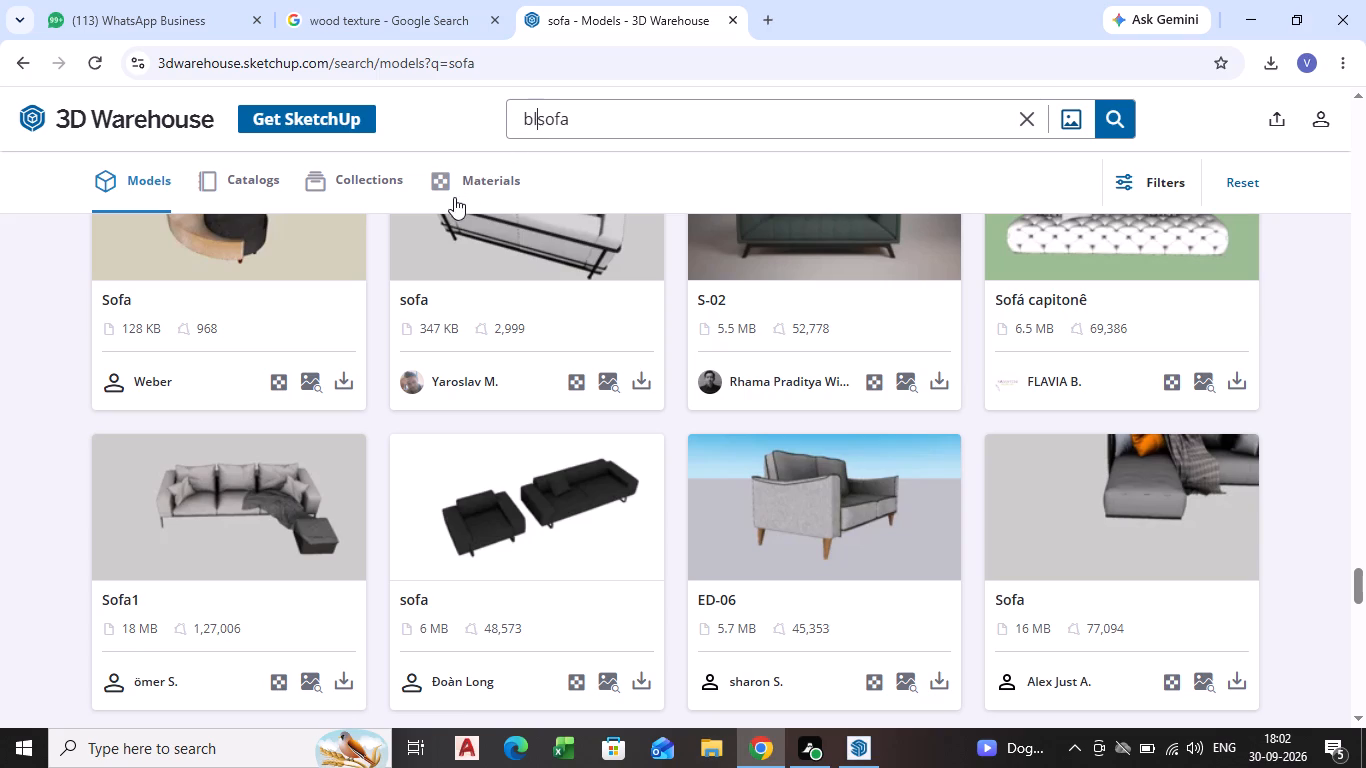
{"action": "key", "text": "a"}
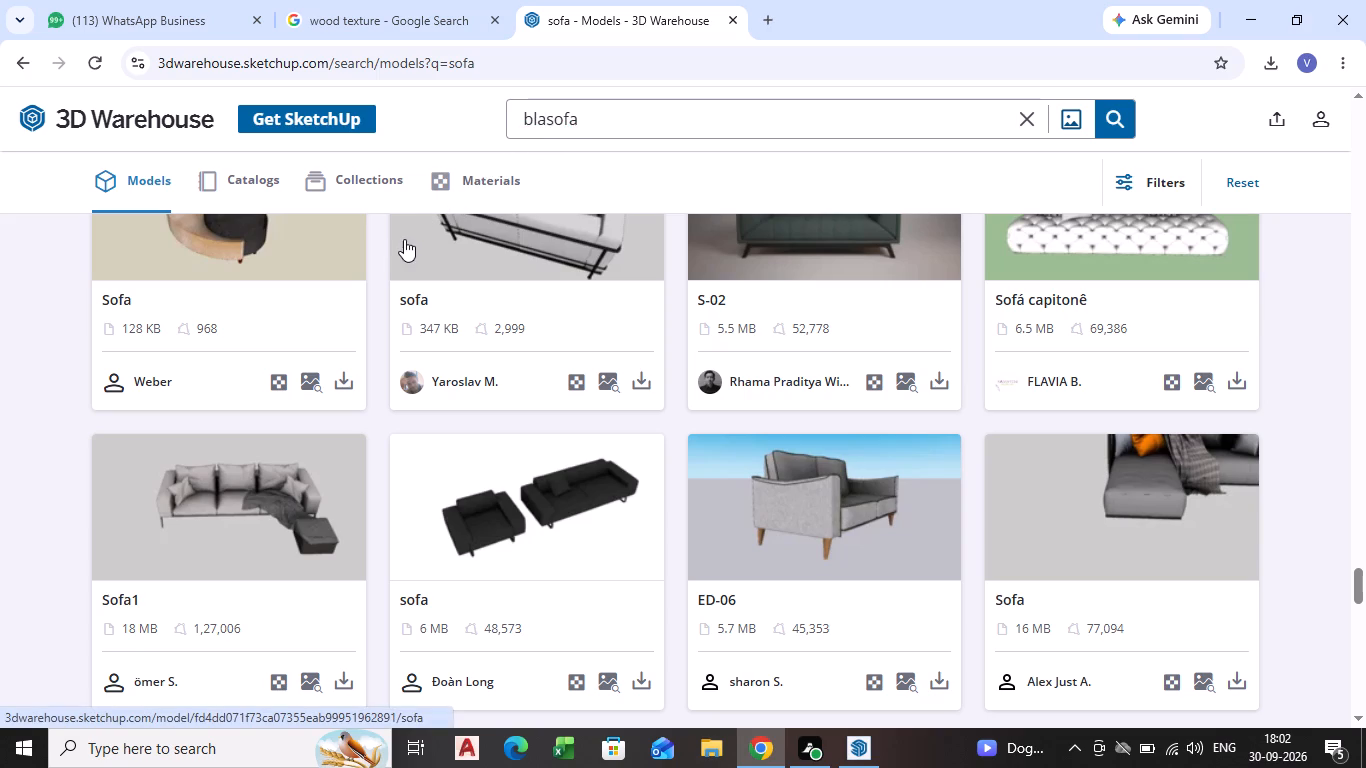
{"action": "key", "text": "c"}
{"action": "key", "text": "k"}
{"action": "key", "text": "space"}
{"action": "key", "text": "Return"}
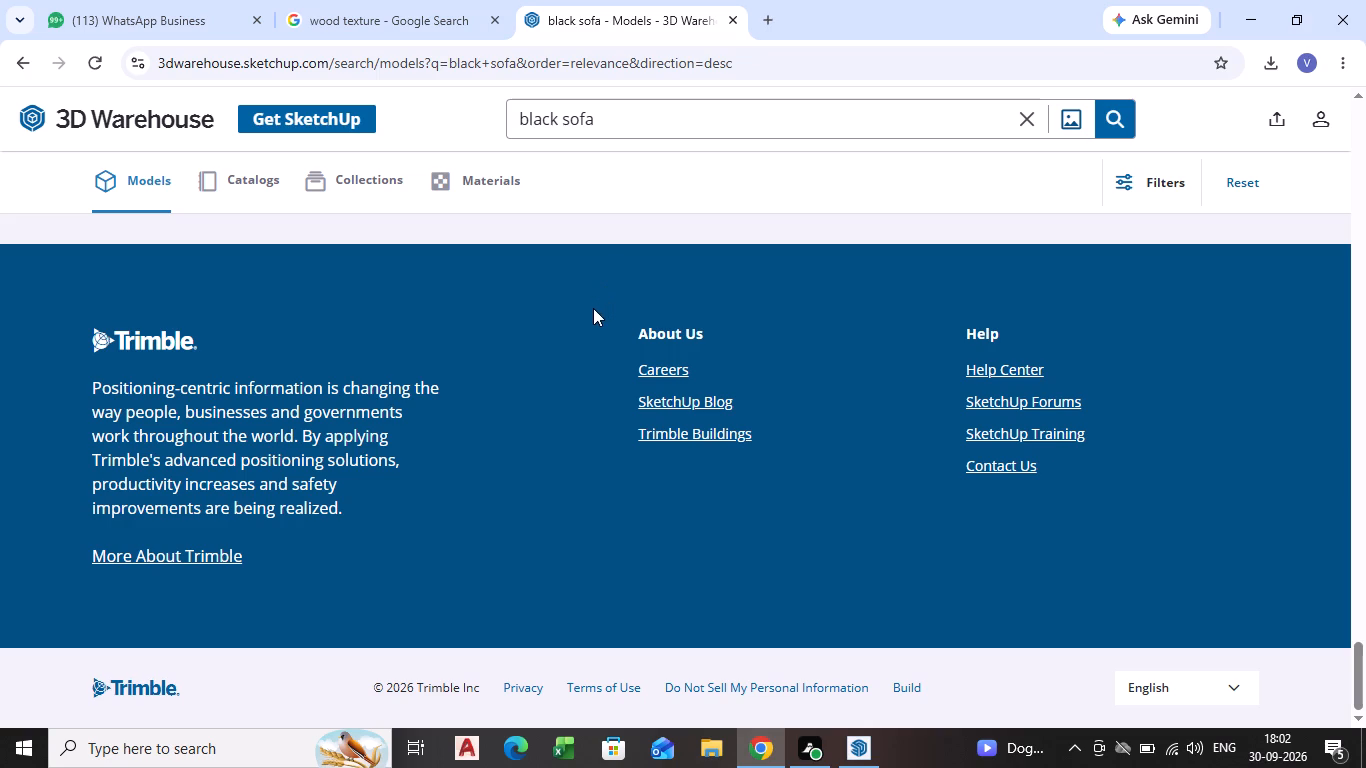
Examine the black sofa models from the end of the loaded list back to its beginning for a suitable design.
{"action": "scroll", "coordinate": [574, 261], "scroll_direction": "up", "scroll_amount": 4}
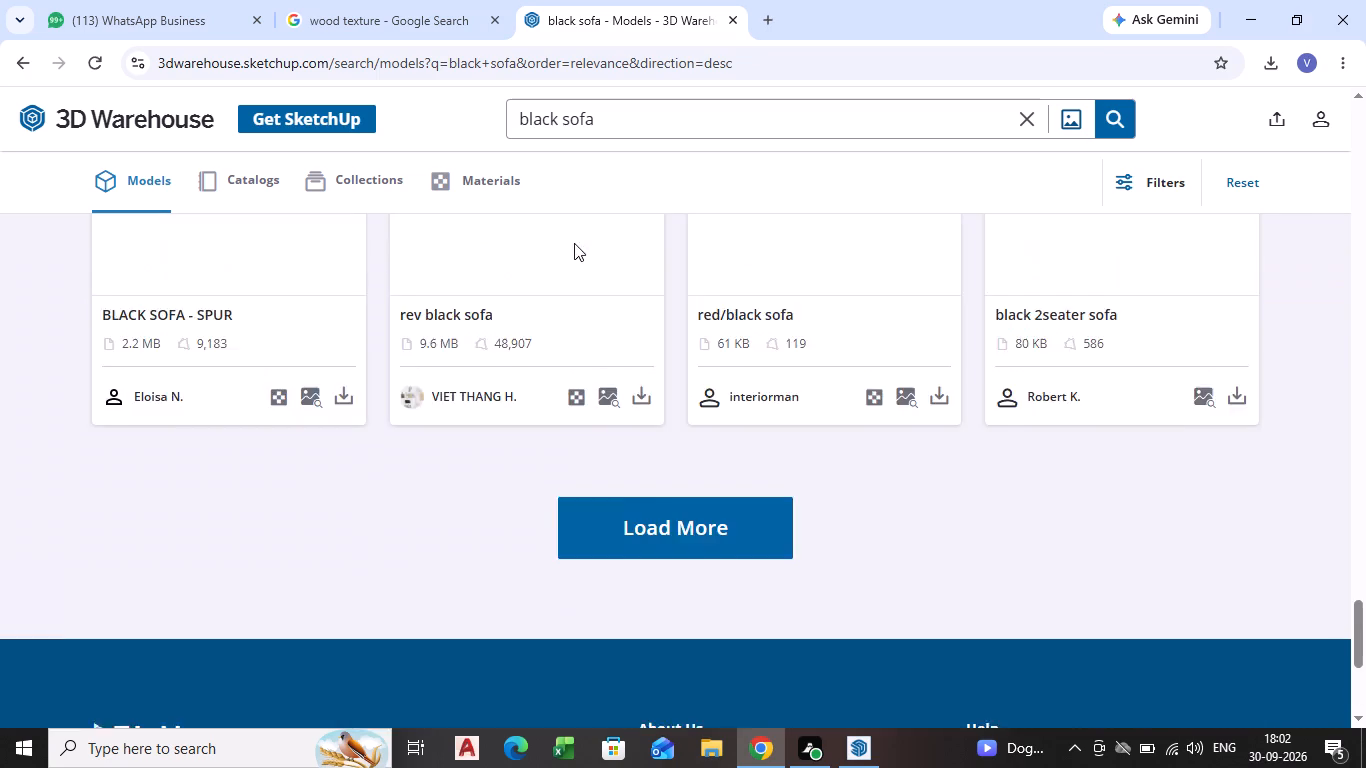
{"action": "scroll", "coordinate": [574, 243], "scroll_direction": "up", "scroll_amount": 10}
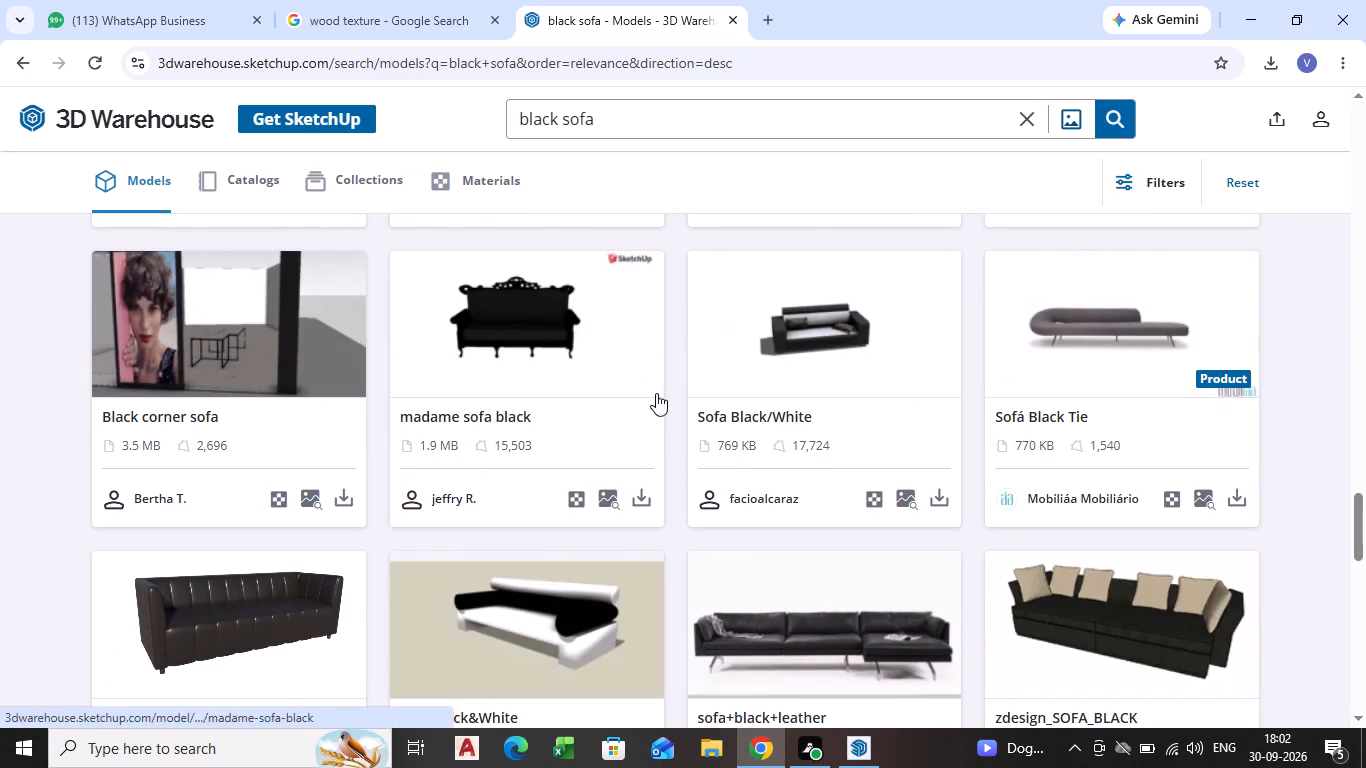
{"action": "scroll", "coordinate": [681, 438], "scroll_direction": "up", "scroll_amount": 5}
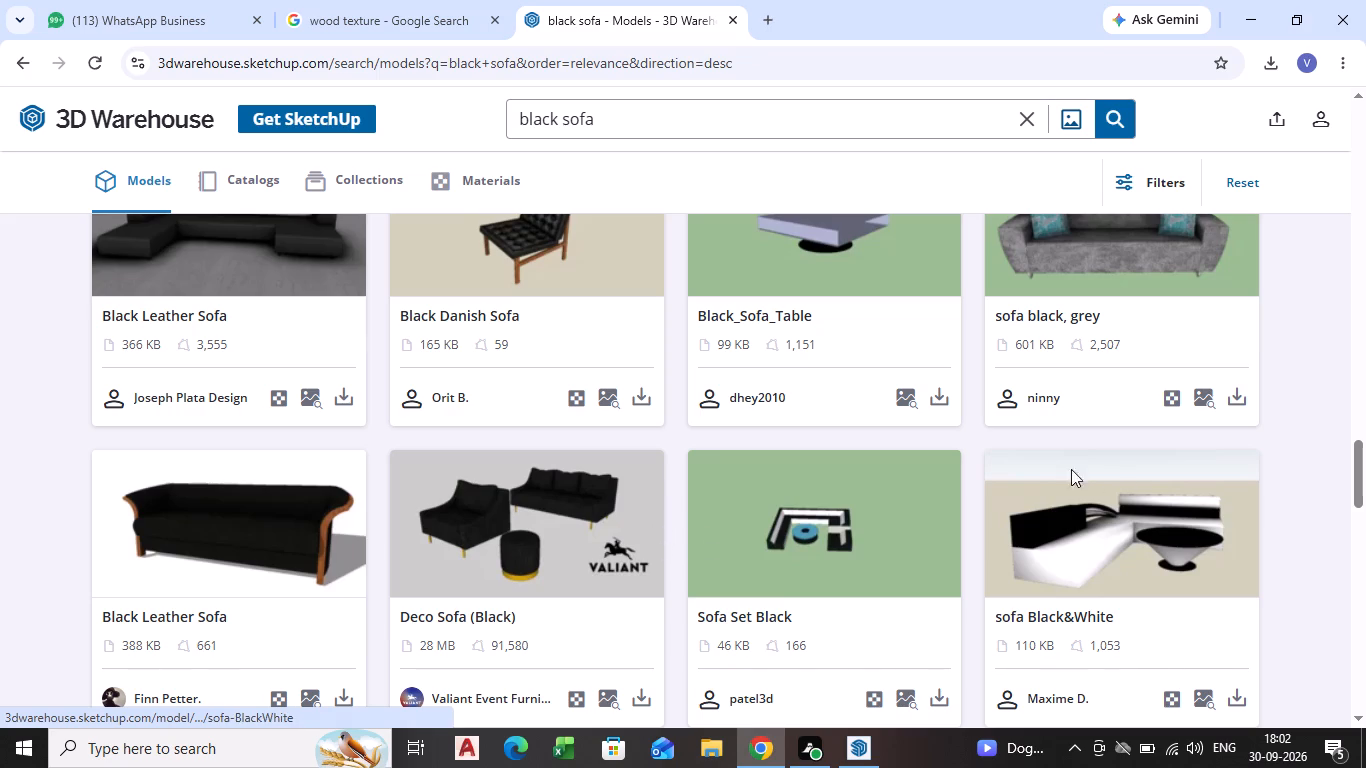
{"action": "scroll", "coordinate": [635, 531], "scroll_direction": "up", "scroll_amount": 5}
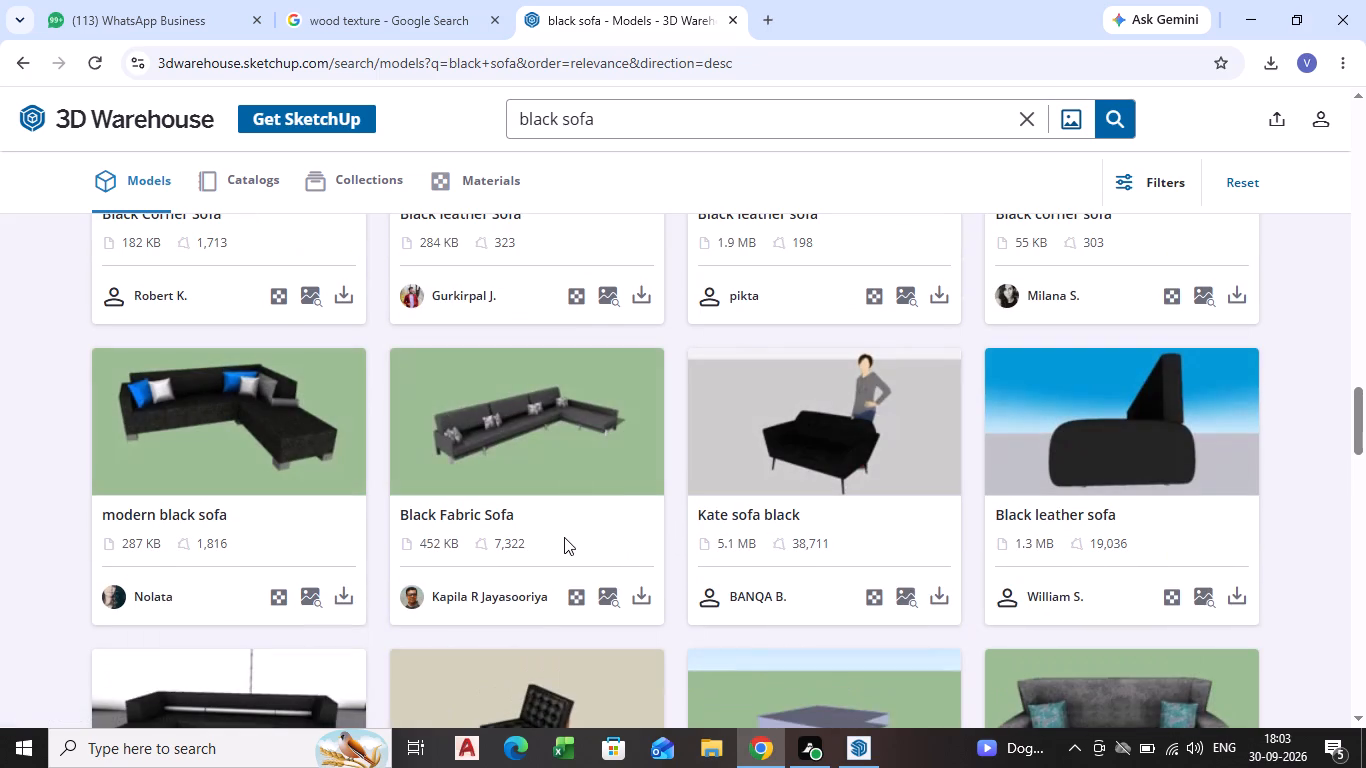
{"action": "scroll", "coordinate": [616, 469], "scroll_direction": "down", "scroll_amount": 2}
{"action": "scroll", "coordinate": [1057, 404], "scroll_direction": "up", "scroll_amount": 4}
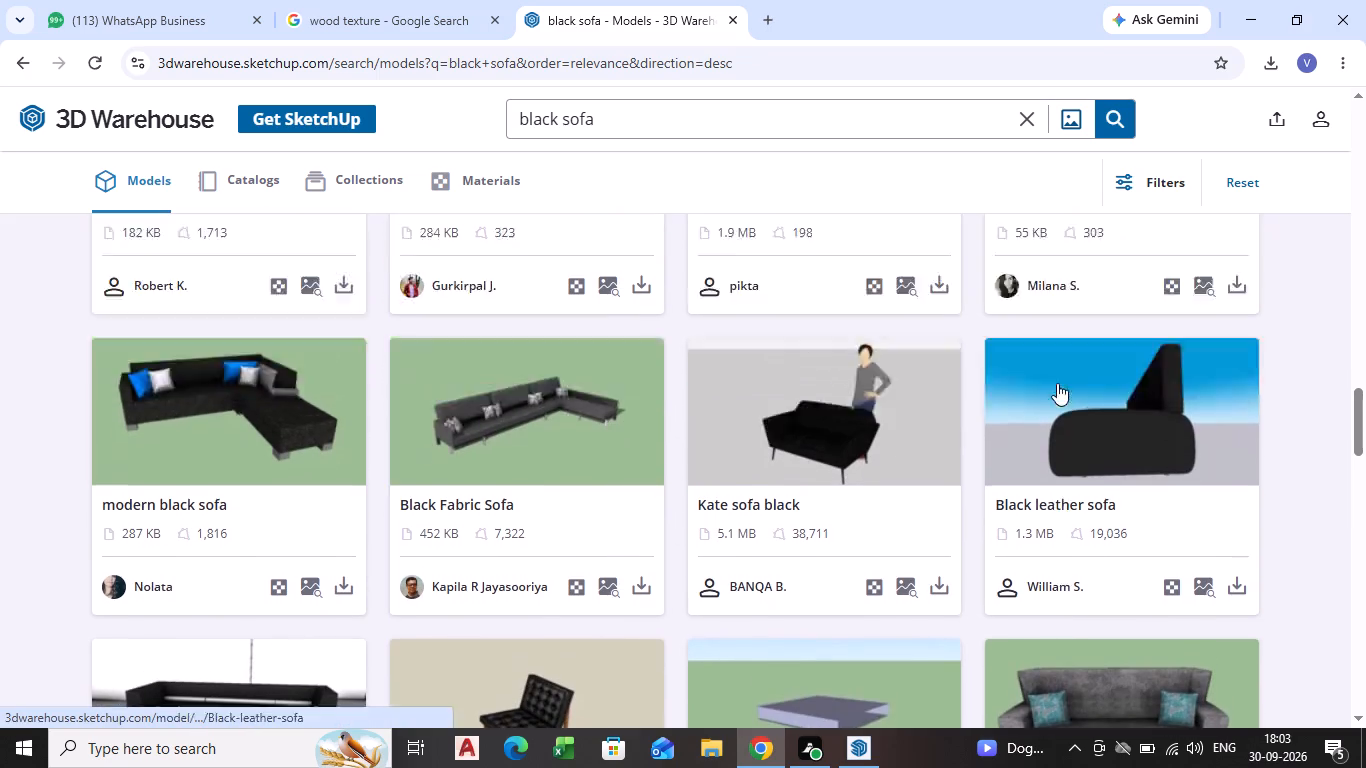
{"action": "scroll", "coordinate": [973, 475], "scroll_direction": "up", "scroll_amount": 4}
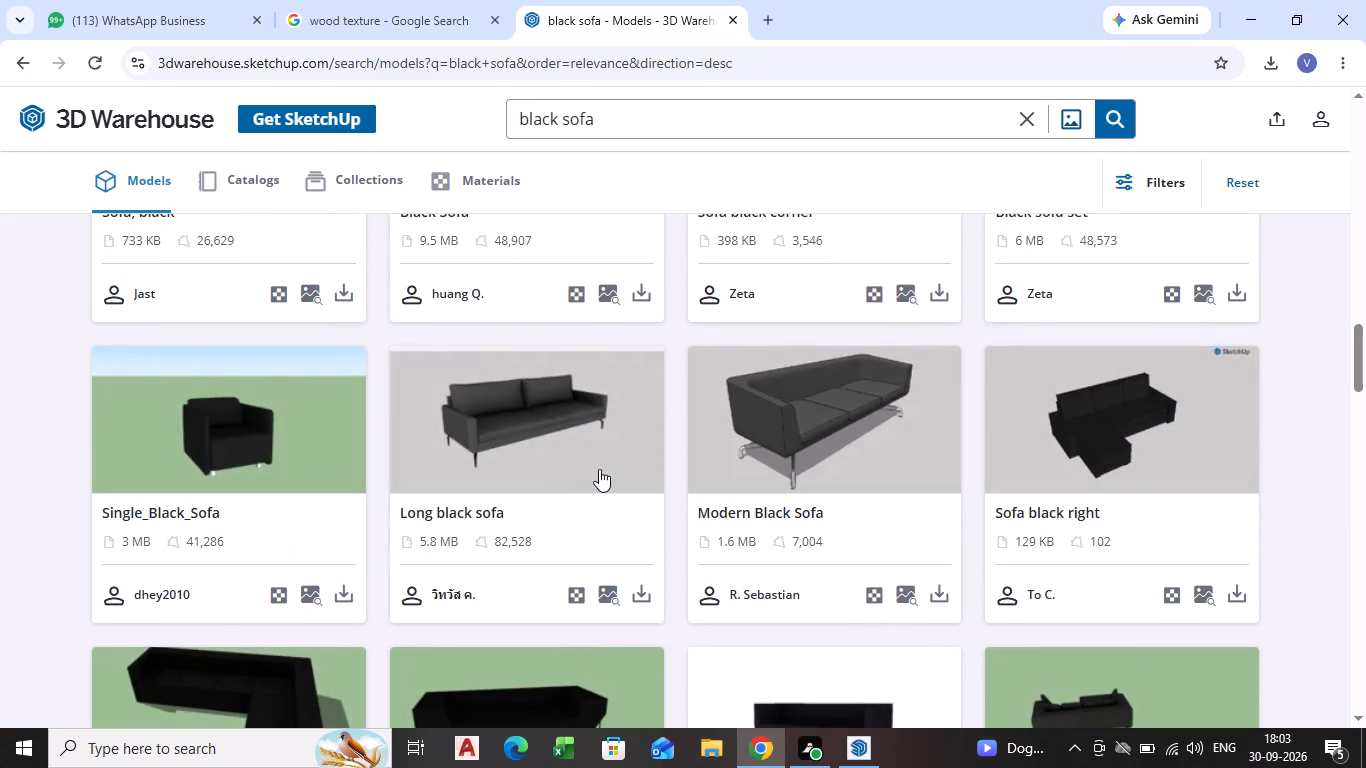
{"action": "scroll", "coordinate": [841, 431], "scroll_direction": "up", "scroll_amount": 4}
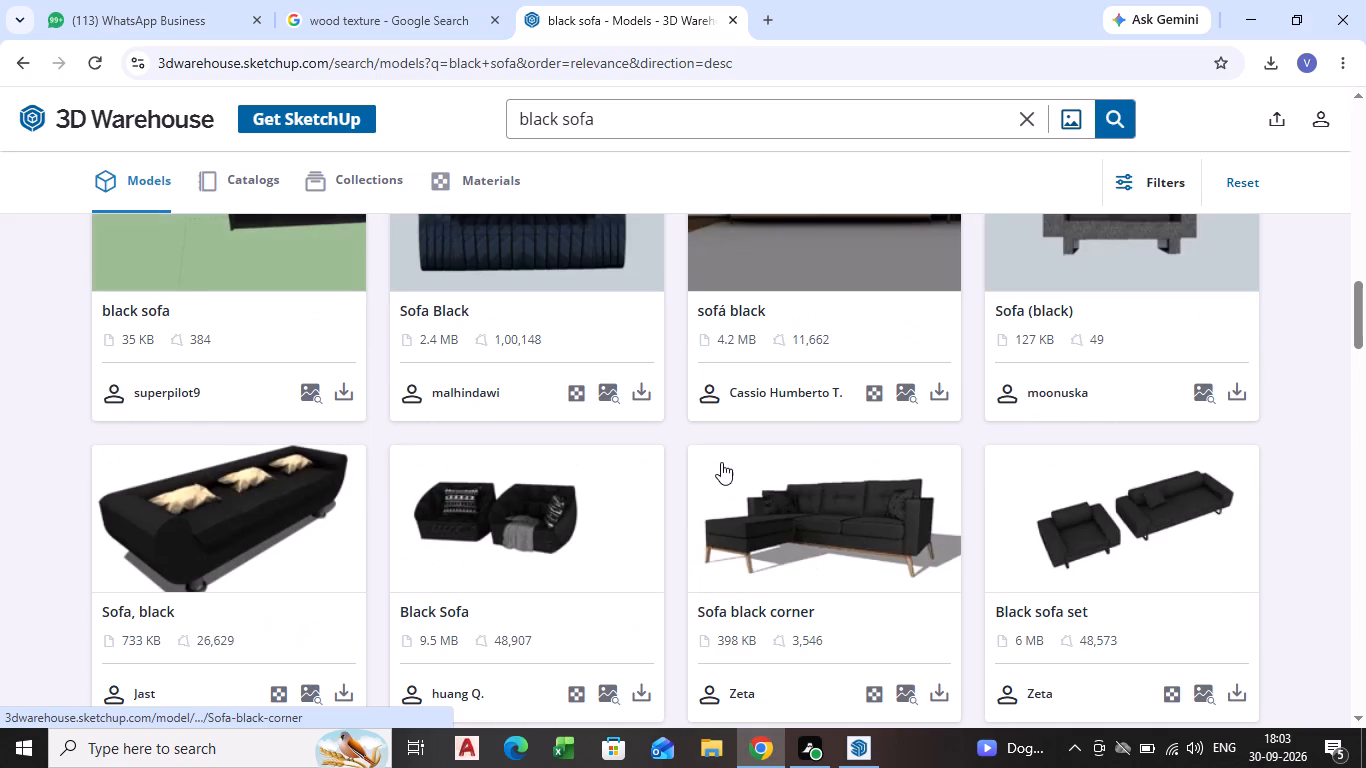
{"action": "scroll", "coordinate": [695, 436], "scroll_direction": "up", "scroll_amount": 1}
{"action": "scroll", "coordinate": [609, 444], "scroll_direction": "up", "scroll_amount": 1}
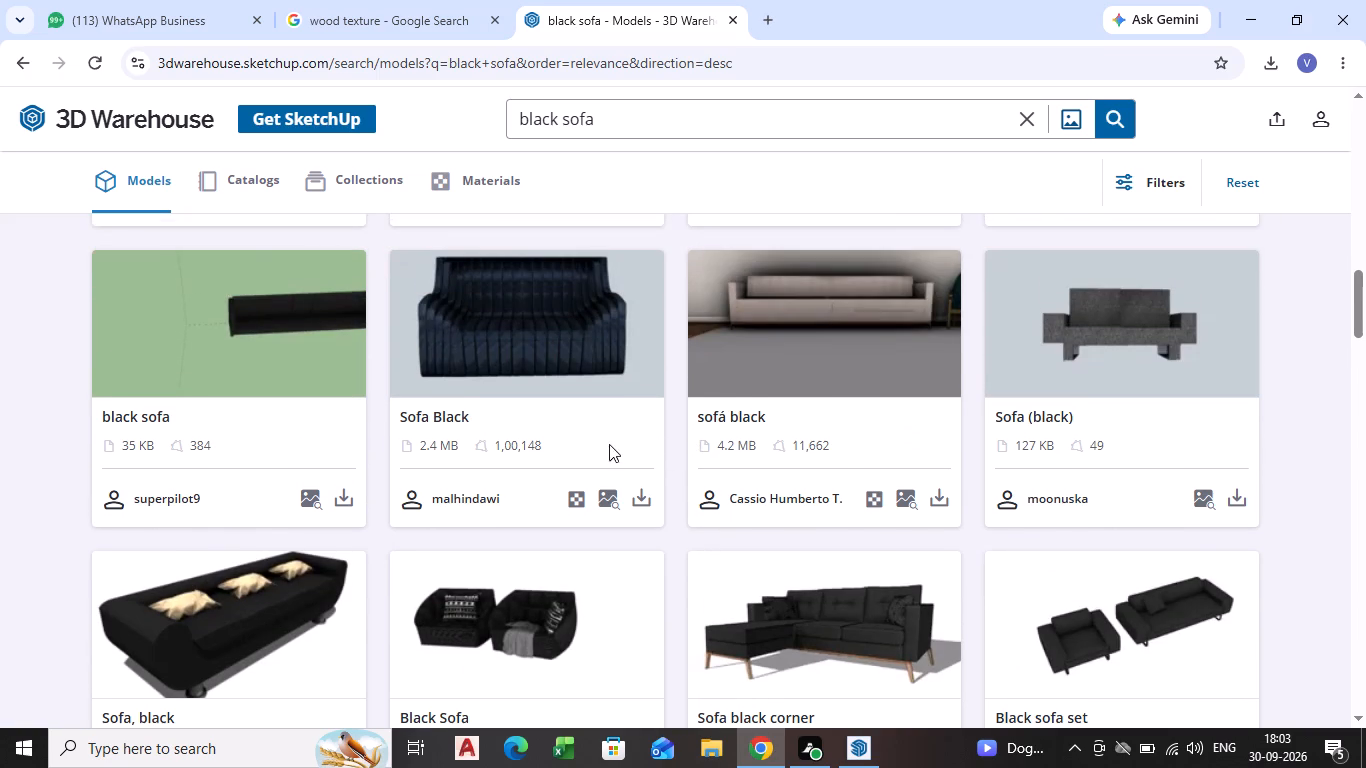
{"action": "scroll", "coordinate": [609, 444], "scroll_direction": "up", "scroll_amount": 2}
{"action": "scroll", "coordinate": [709, 460], "scroll_direction": "up", "scroll_amount": 4}
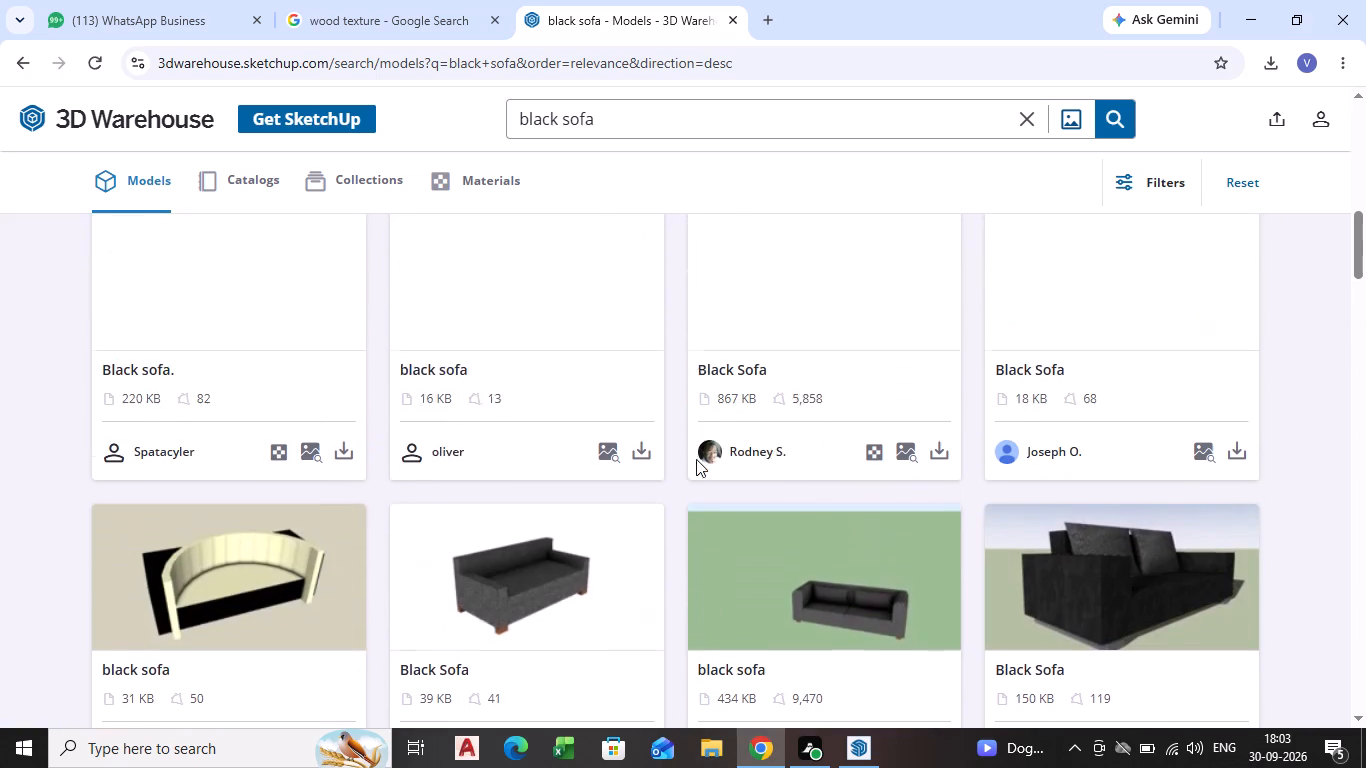
{"action": "scroll", "coordinate": [350, 475], "scroll_direction": "up", "scroll_amount": 4}
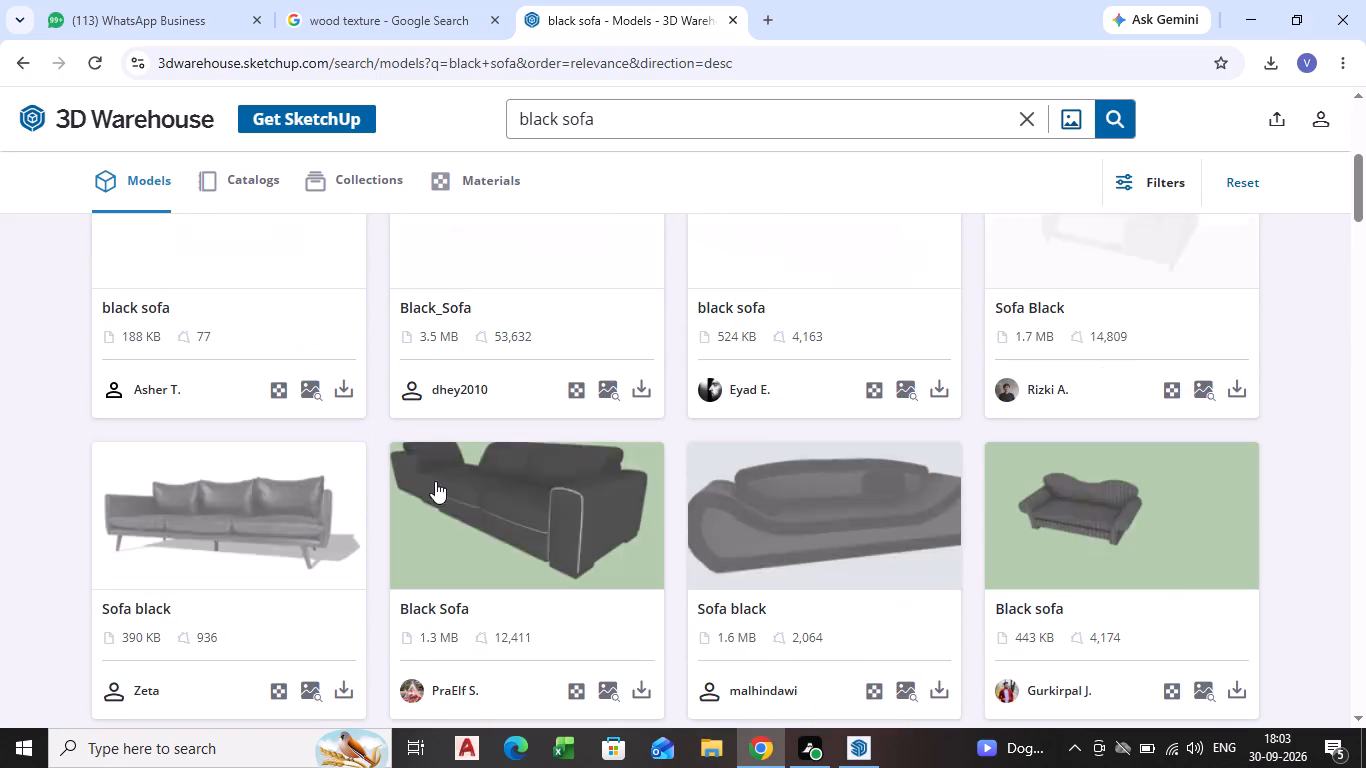
{"action": "scroll", "coordinate": [698, 529], "scroll_direction": "up", "scroll_amount": 3}
{"action": "scroll", "coordinate": [593, 505], "scroll_direction": "up", "scroll_amount": 4}
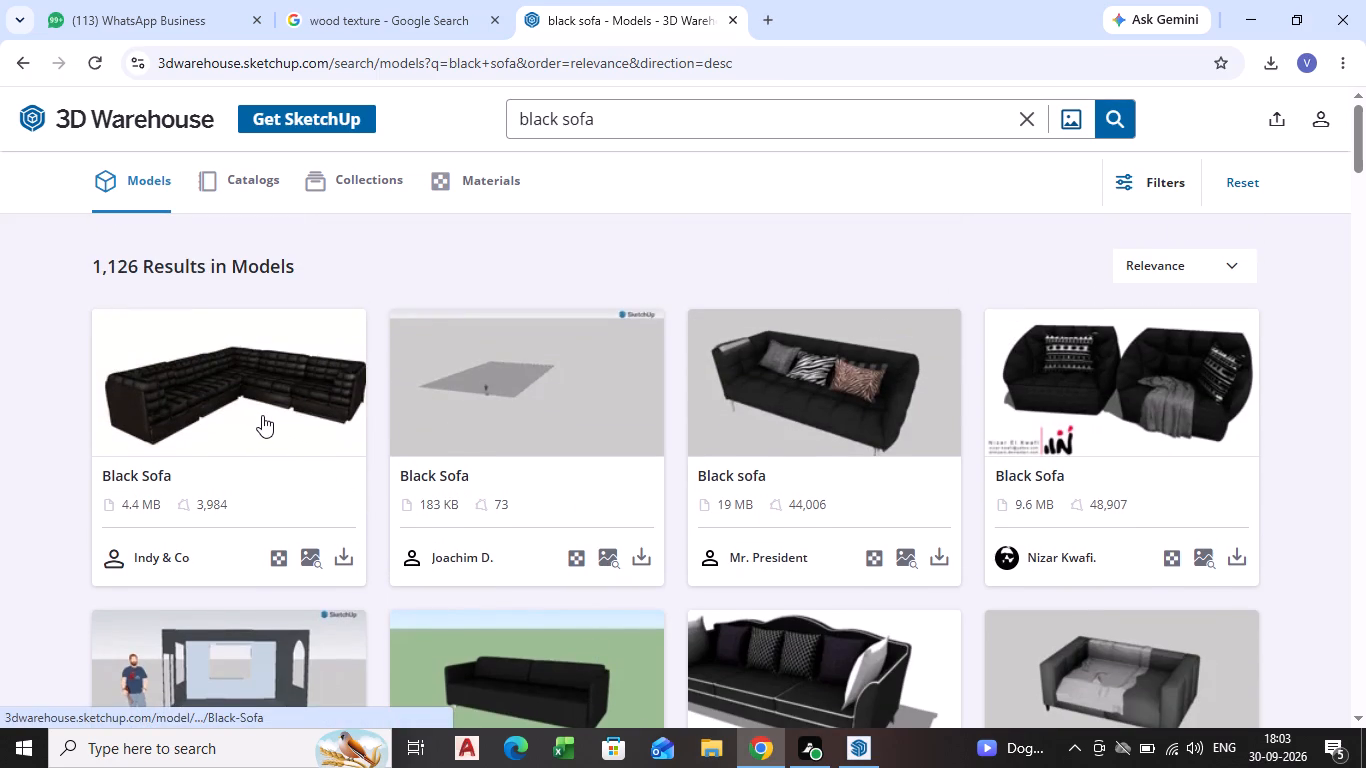
Find the Sofa black corner model with the chaise and wooden legs among the results and request its download.
{"action": "scroll", "coordinate": [857, 464], "scroll_direction": "down", "scroll_amount": 4}
{"action": "scroll", "coordinate": [473, 466], "scroll_direction": "down", "scroll_amount": 3}
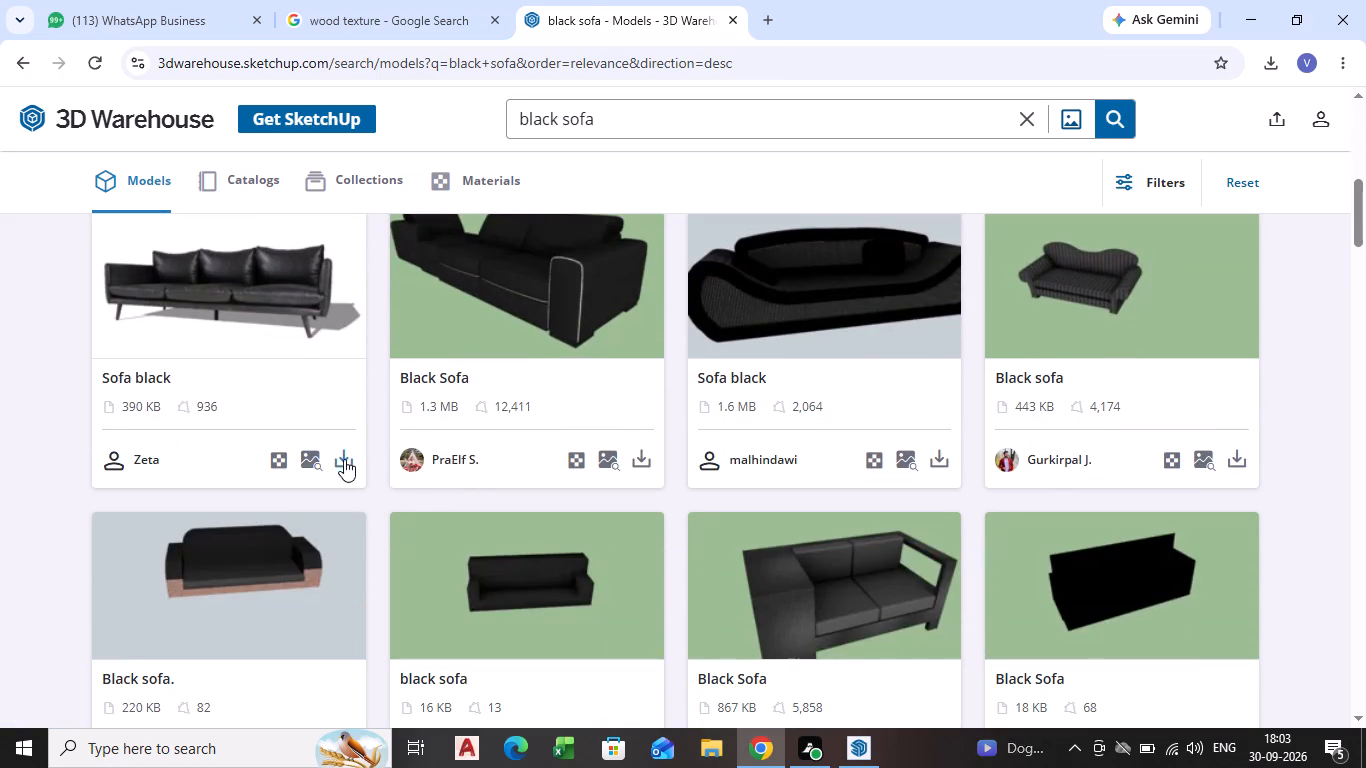
{"action": "scroll", "coordinate": [493, 448], "scroll_direction": "down", "scroll_amount": 2}
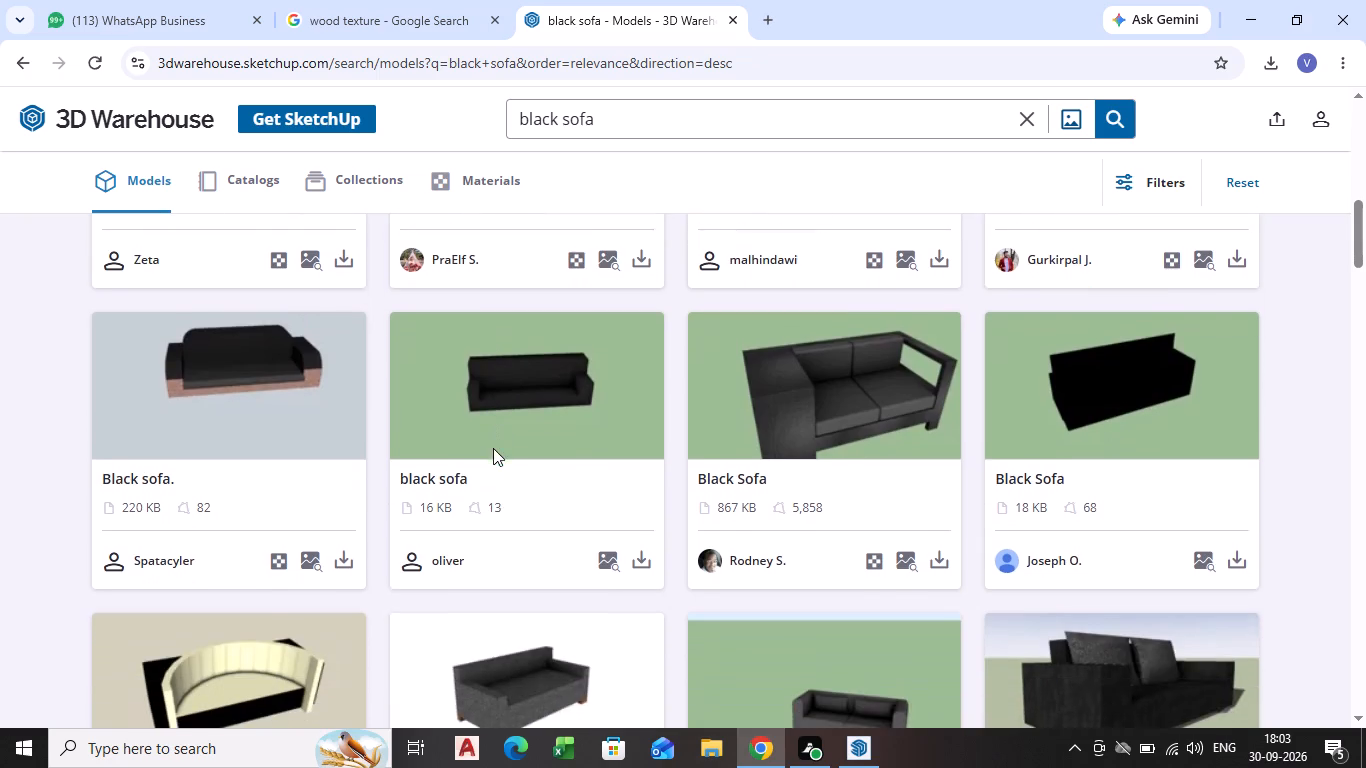
{"action": "scroll", "coordinate": [493, 448], "scroll_direction": "down", "scroll_amount": 5}
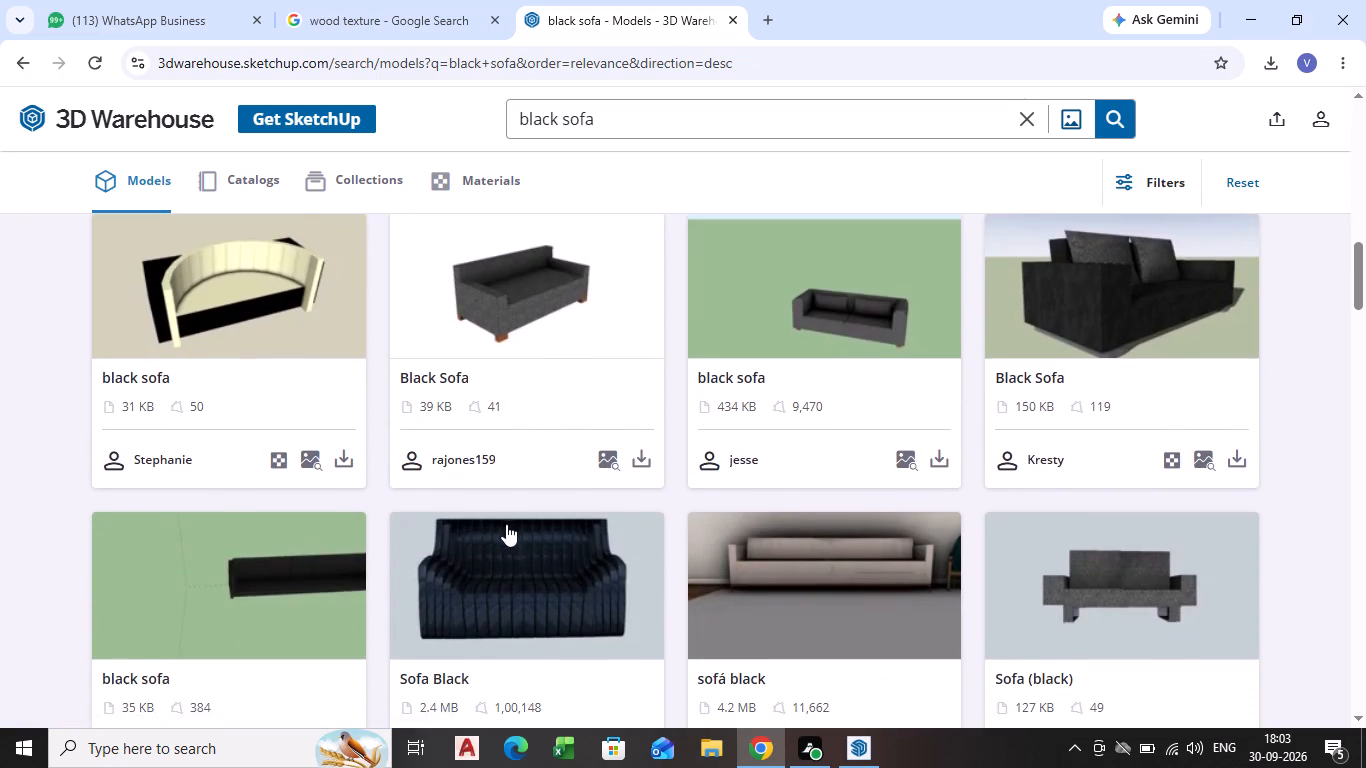
{"action": "scroll", "coordinate": [506, 524], "scroll_direction": "down", "scroll_amount": 4}
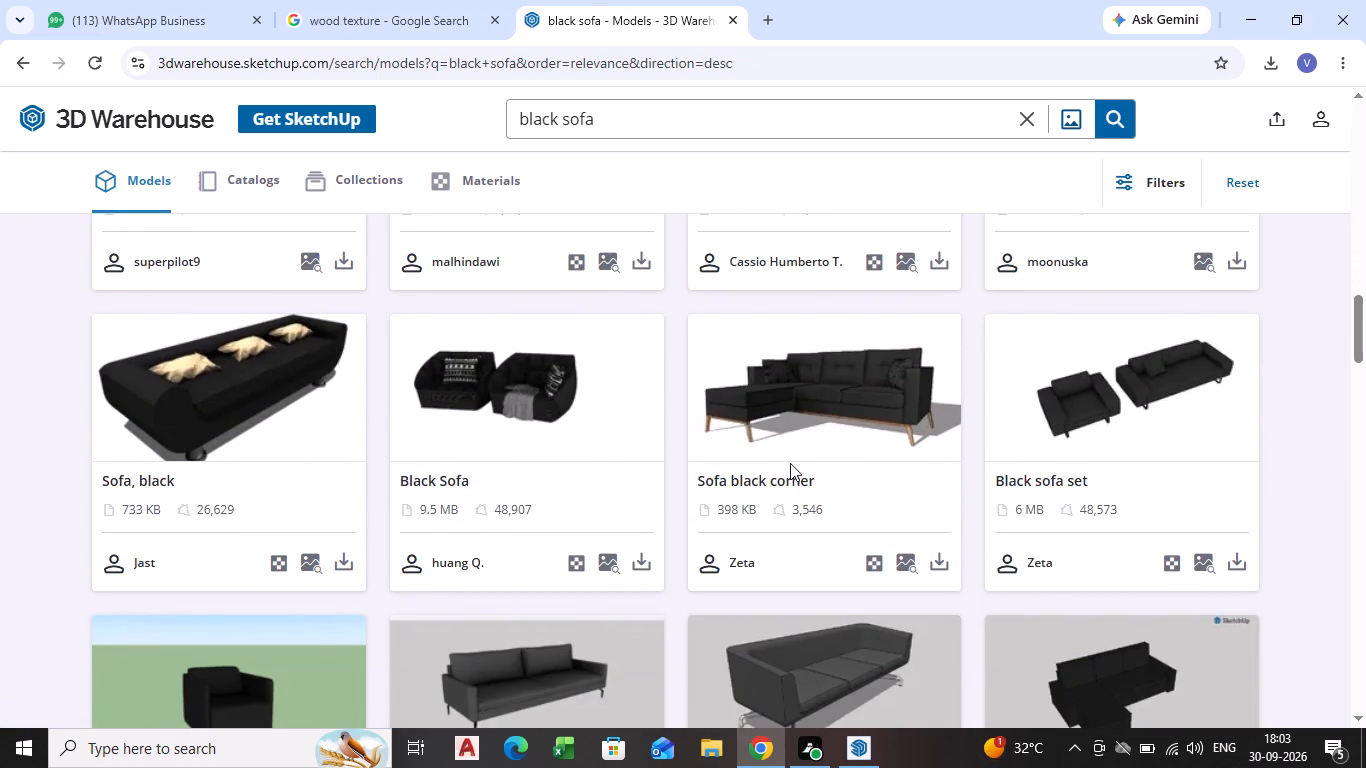
{"action": "left_click", "coordinate": [943, 563]}
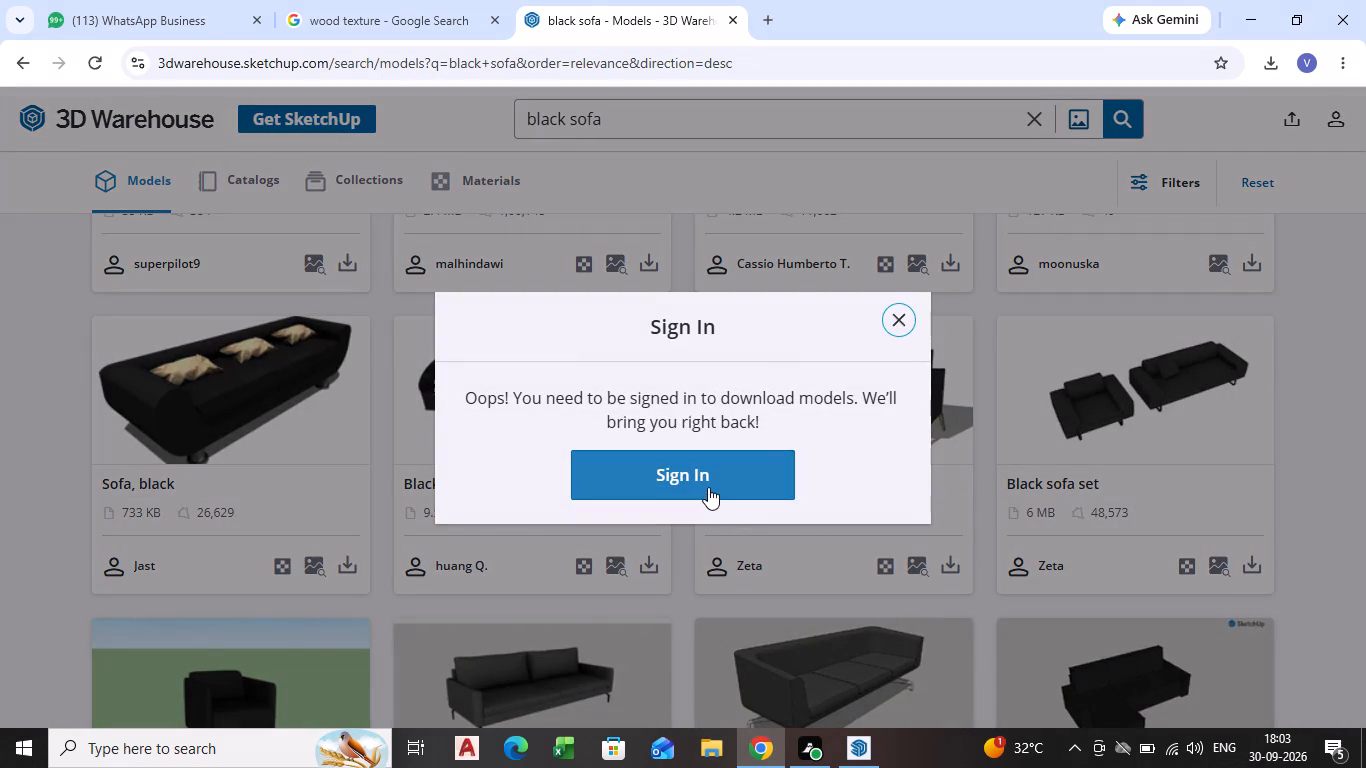
Start signing in to the Trimble account with Google as the identity provider.
{"action": "left_click", "coordinate": [708, 483]}
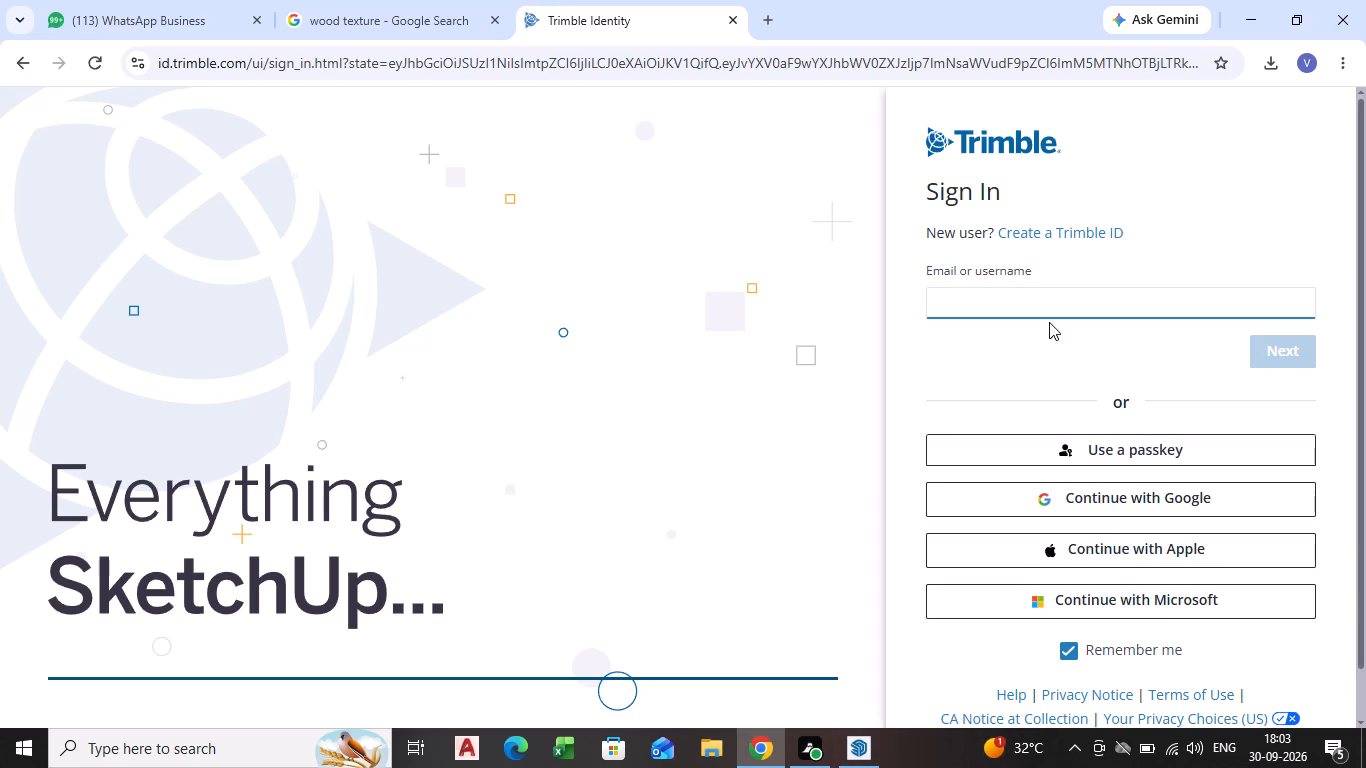
{"action": "left_click", "coordinate": [1039, 498]}
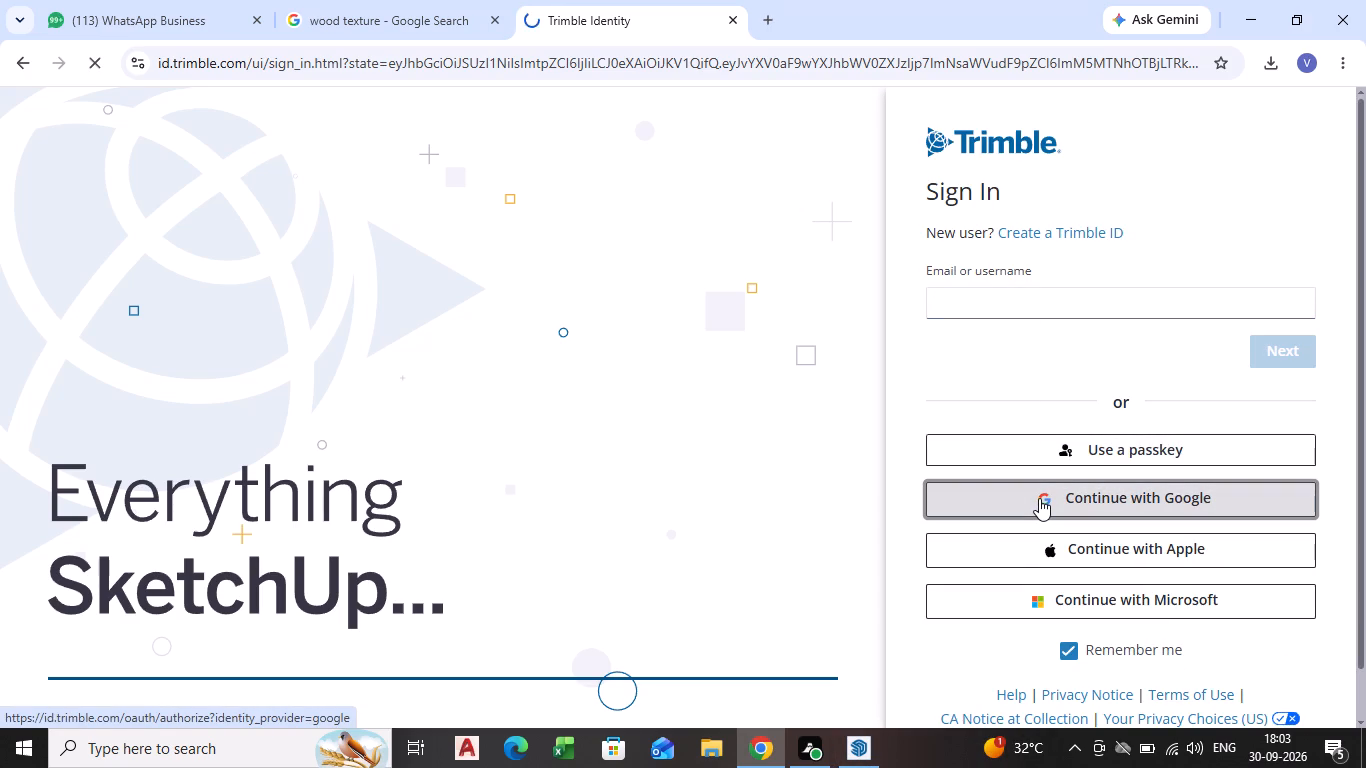
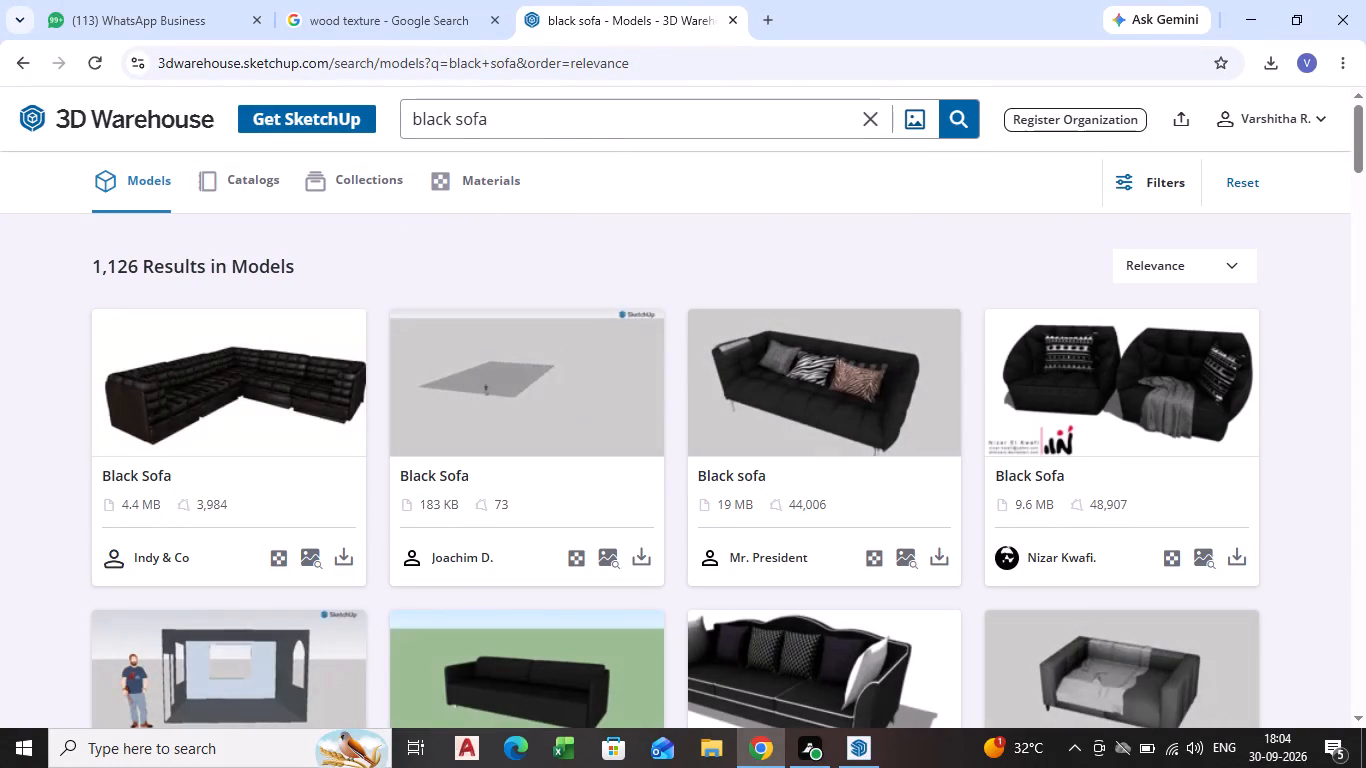
Download the Sofa black corner model as a SketchUp file and save it to the Desktop as sofa+black+corner.
{"action": "scroll", "coordinate": [514, 544], "scroll_direction": "down", "scroll_amount": 4}
{"action": "scroll", "coordinate": [638, 529], "scroll_direction": "down", "scroll_amount": 3}
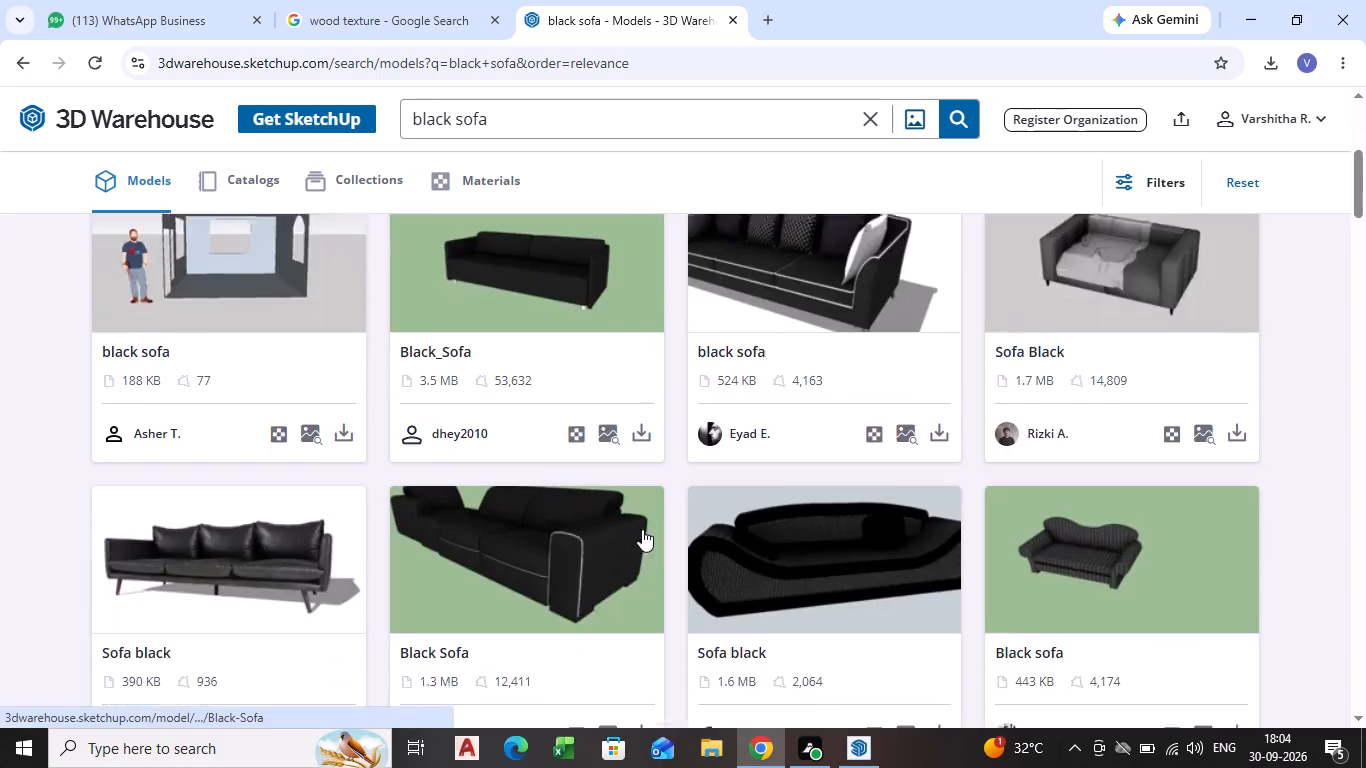
{"action": "scroll", "coordinate": [642, 529], "scroll_direction": "down", "scroll_amount": 8}
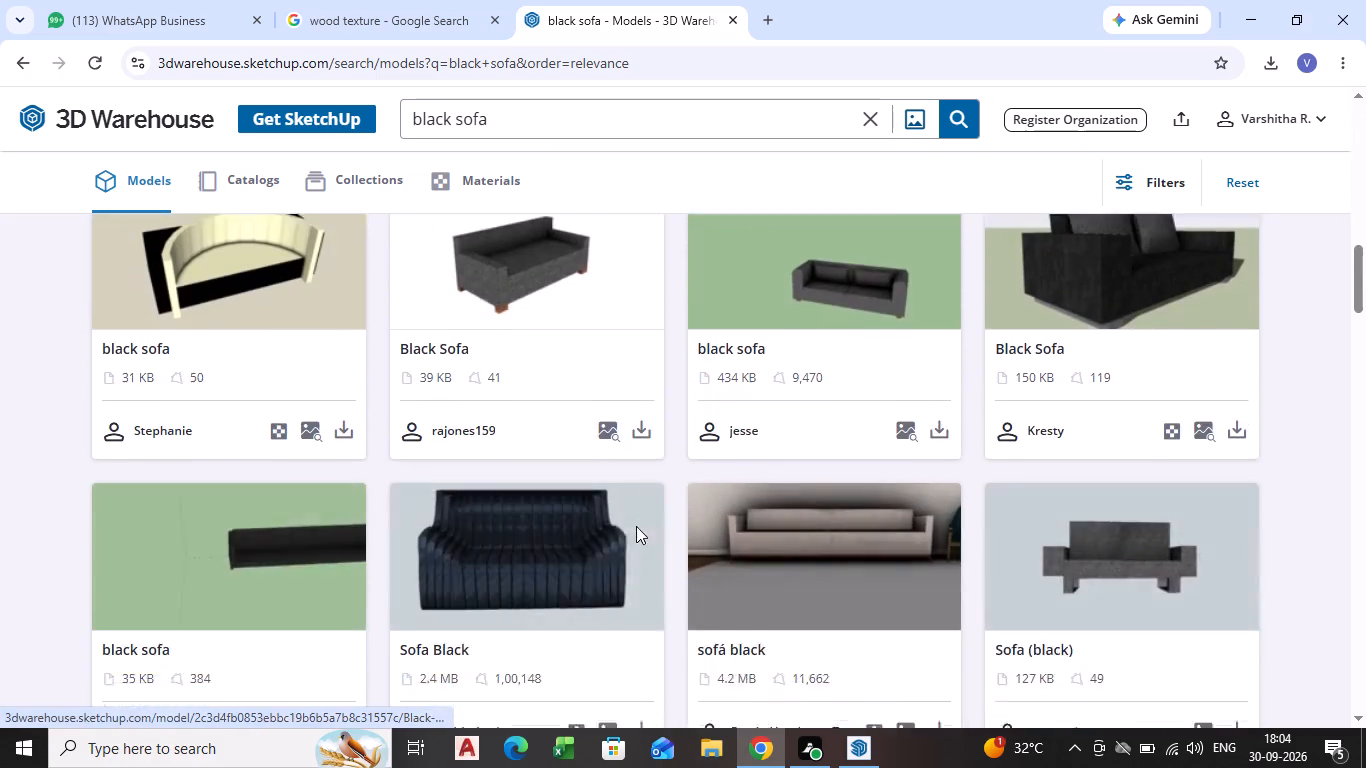
{"action": "scroll", "coordinate": [637, 523], "scroll_direction": "down", "scroll_amount": 3}
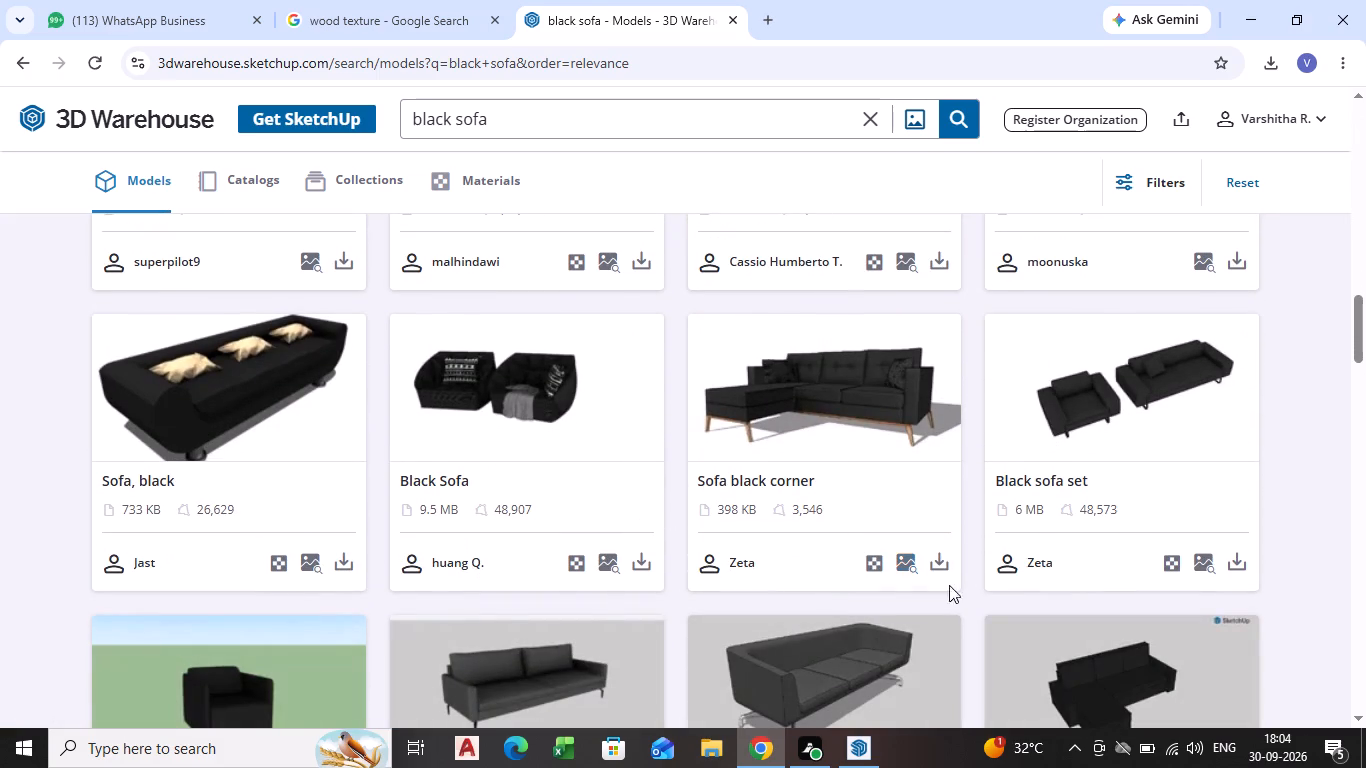
{"action": "left_click", "coordinate": [934, 559]}
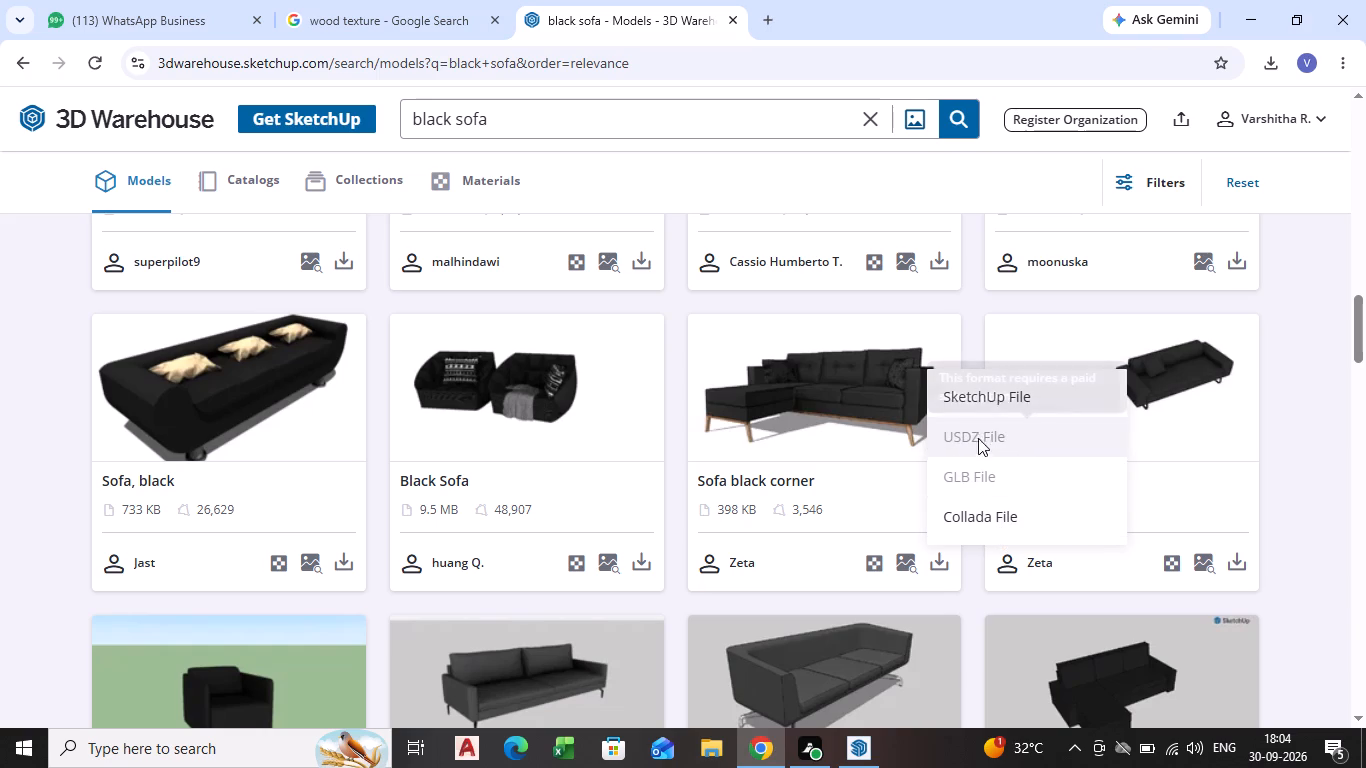
{"action": "left_click", "coordinate": [972, 410]}
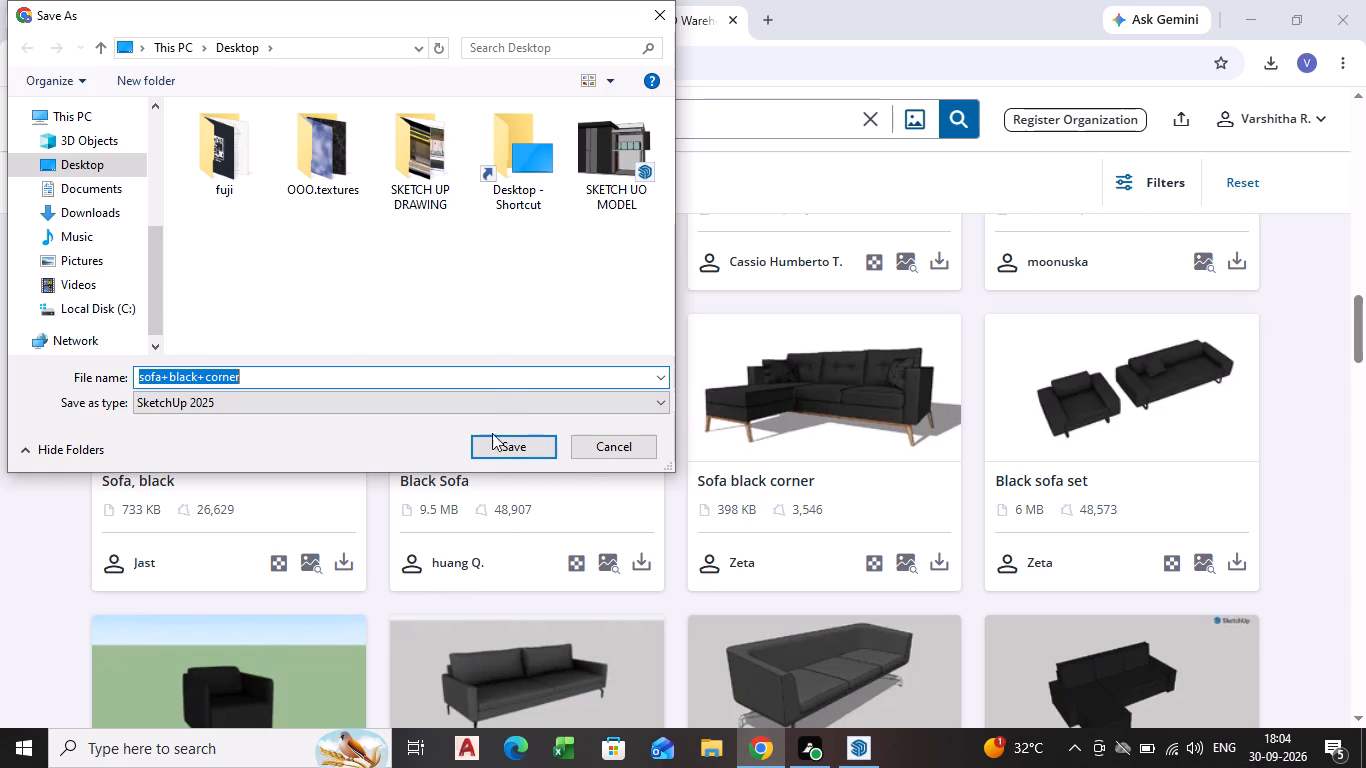
{"action": "left_click", "coordinate": [519, 451]}
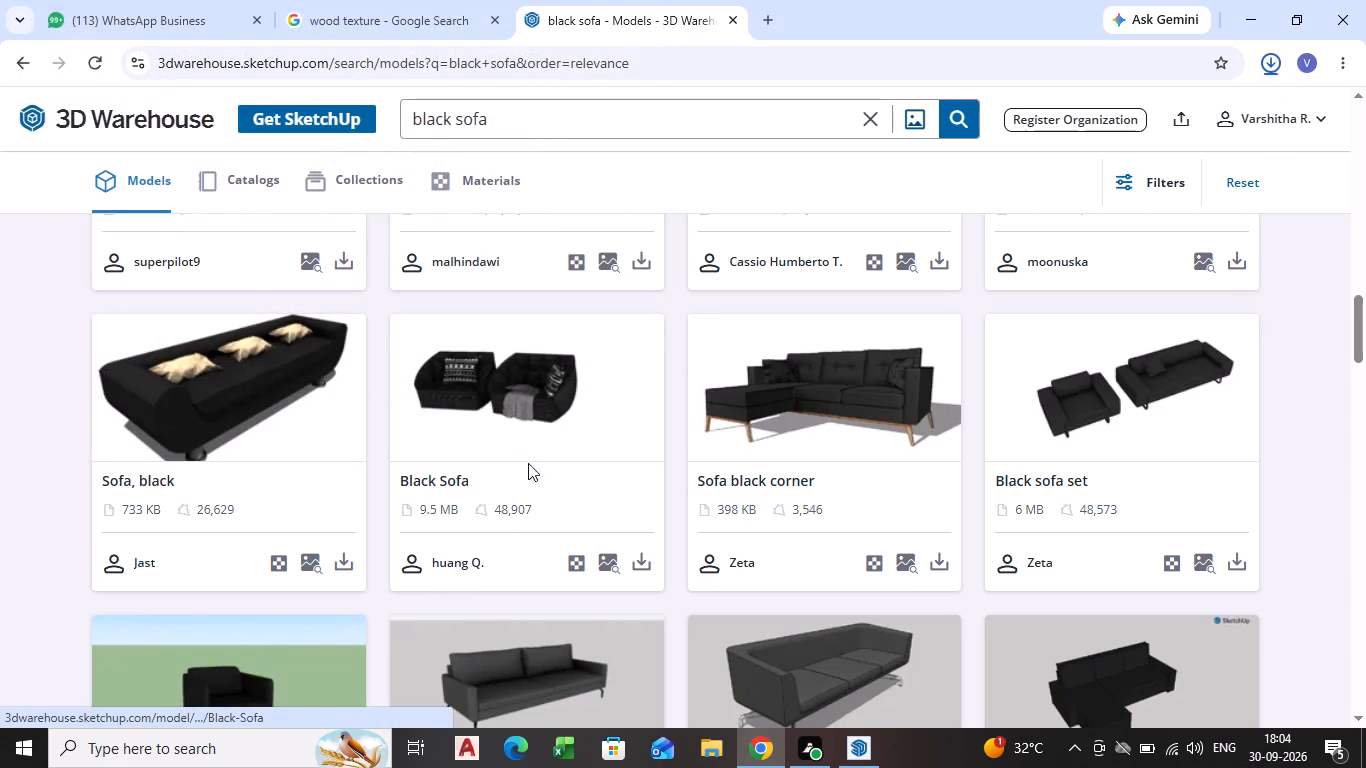
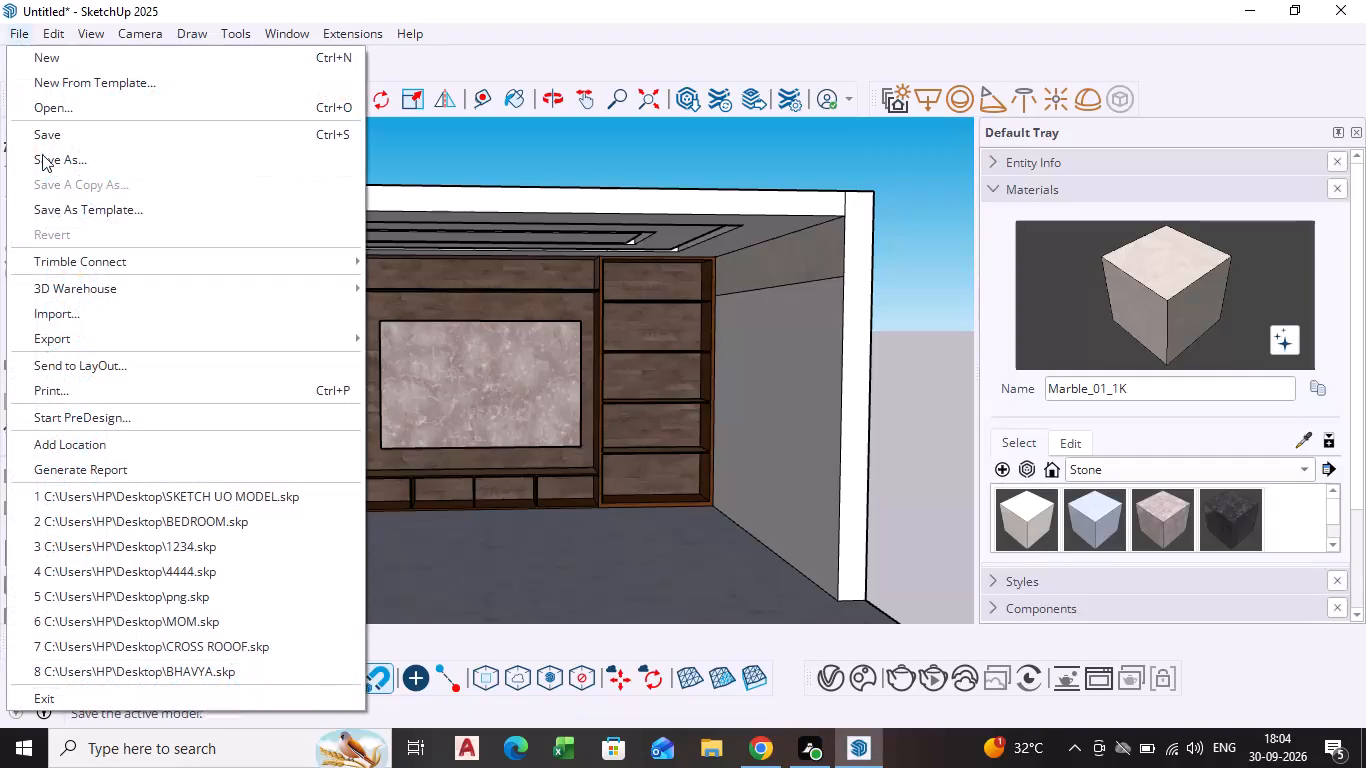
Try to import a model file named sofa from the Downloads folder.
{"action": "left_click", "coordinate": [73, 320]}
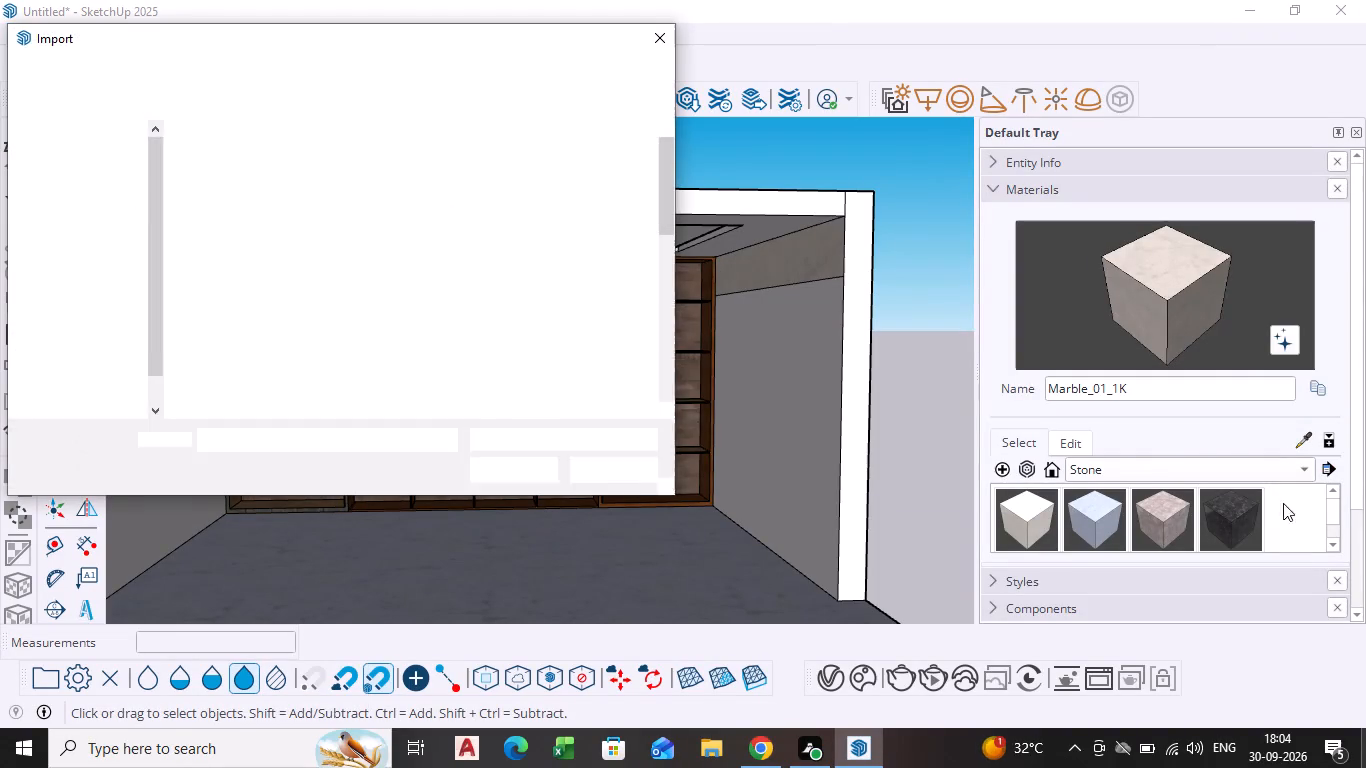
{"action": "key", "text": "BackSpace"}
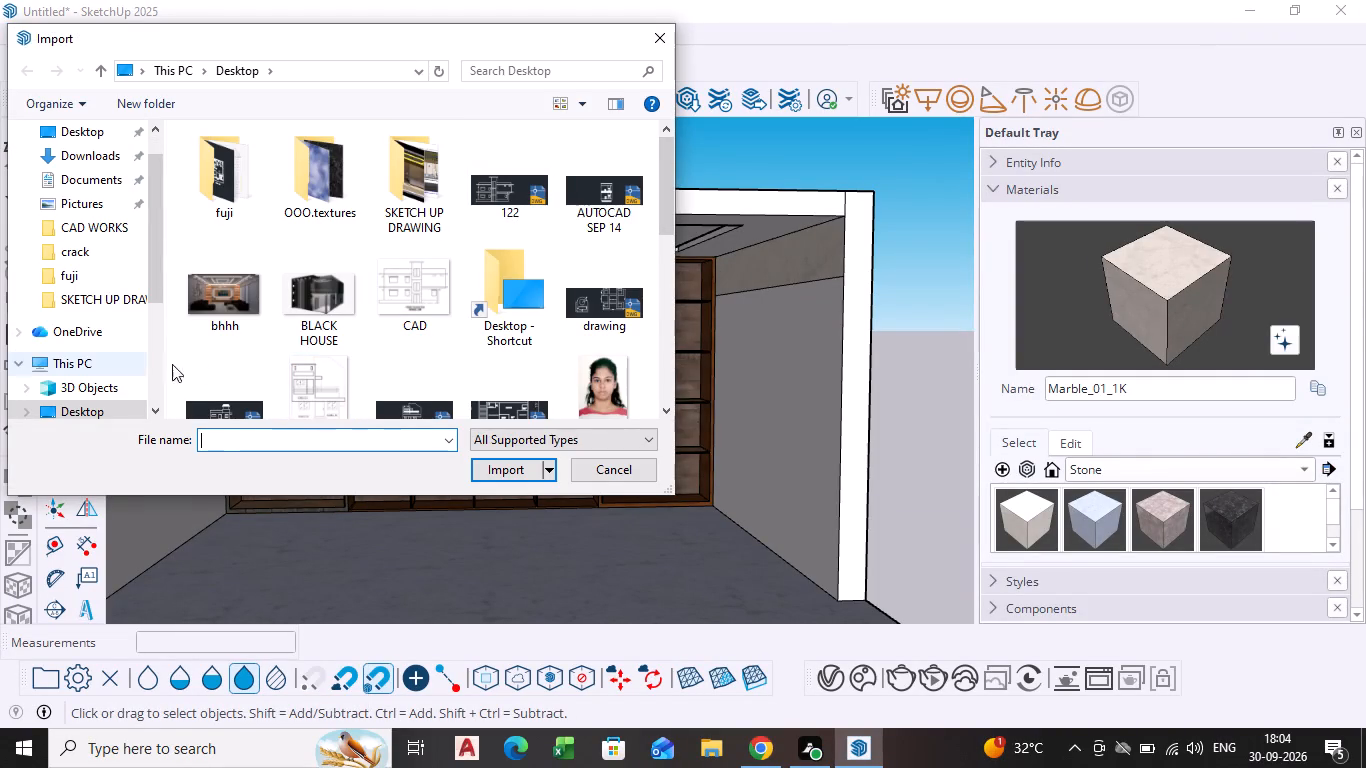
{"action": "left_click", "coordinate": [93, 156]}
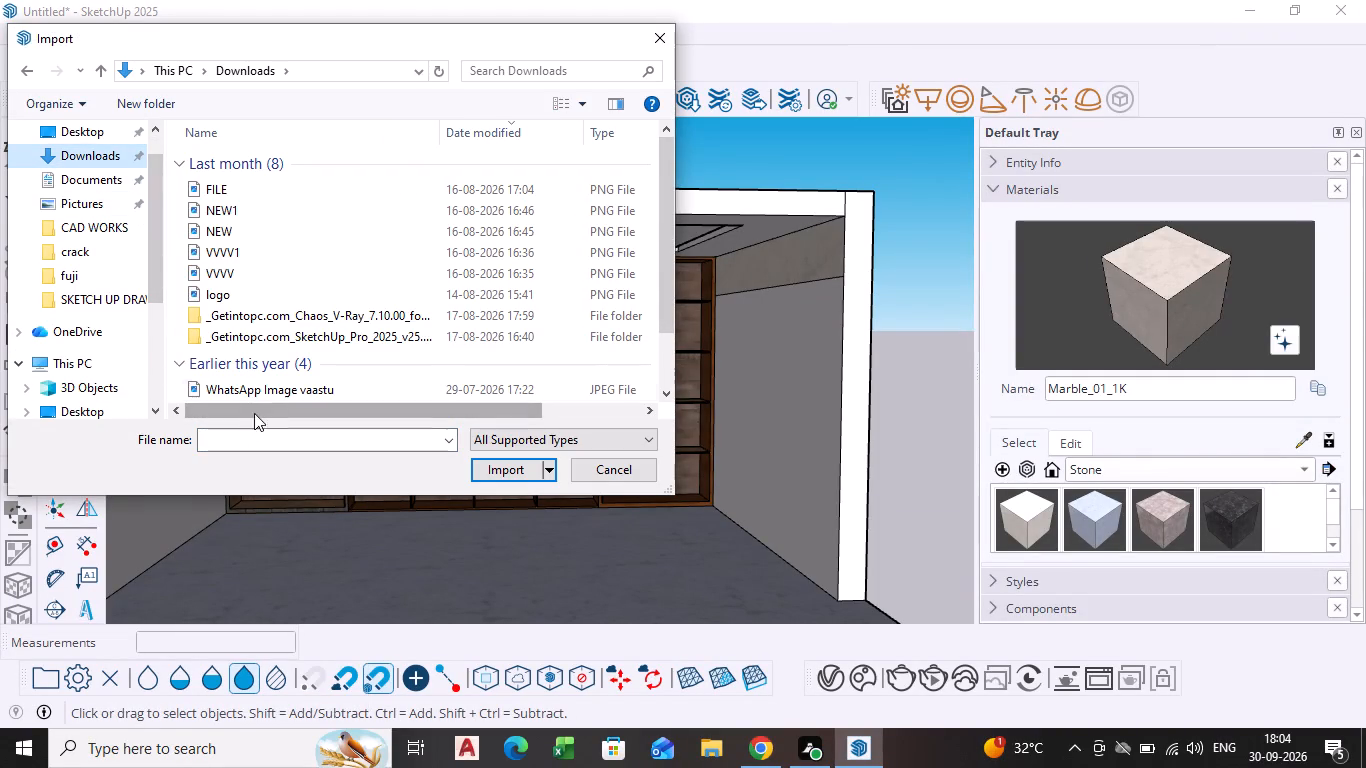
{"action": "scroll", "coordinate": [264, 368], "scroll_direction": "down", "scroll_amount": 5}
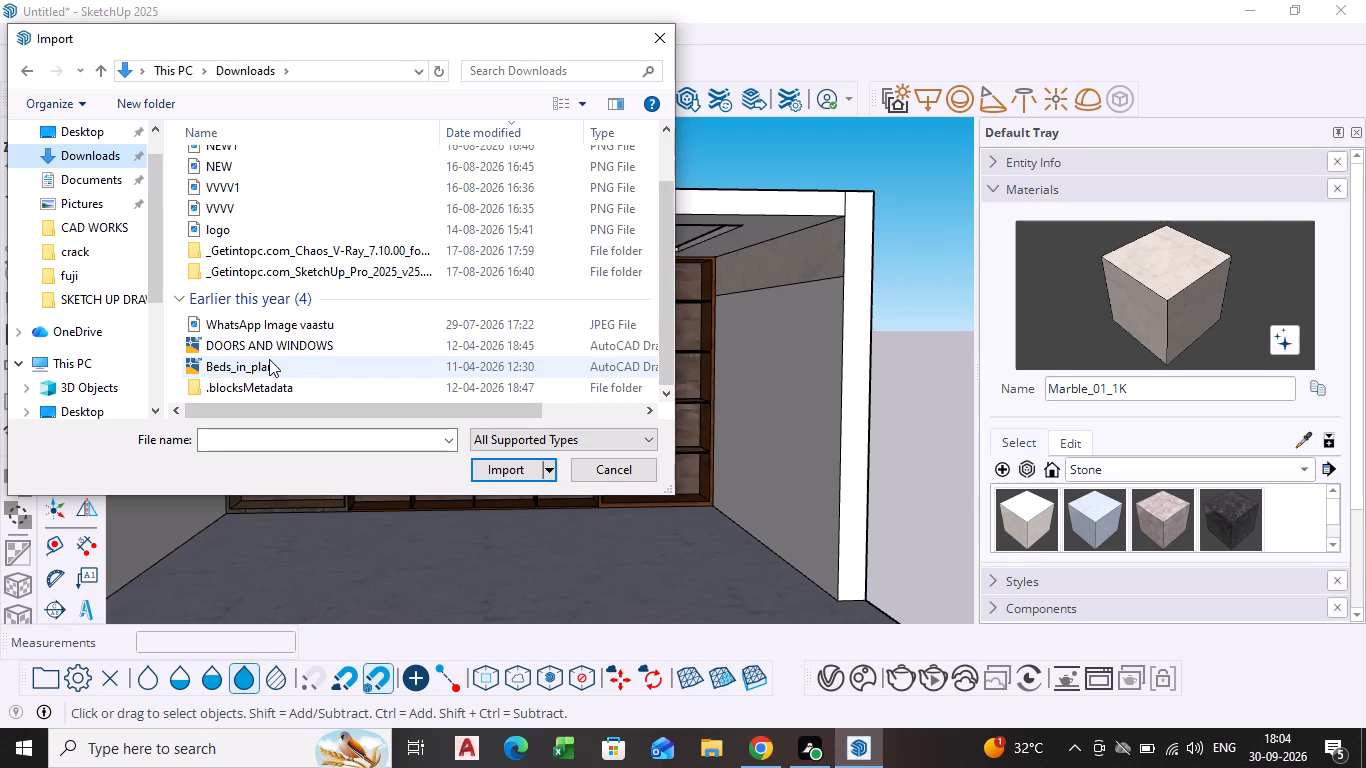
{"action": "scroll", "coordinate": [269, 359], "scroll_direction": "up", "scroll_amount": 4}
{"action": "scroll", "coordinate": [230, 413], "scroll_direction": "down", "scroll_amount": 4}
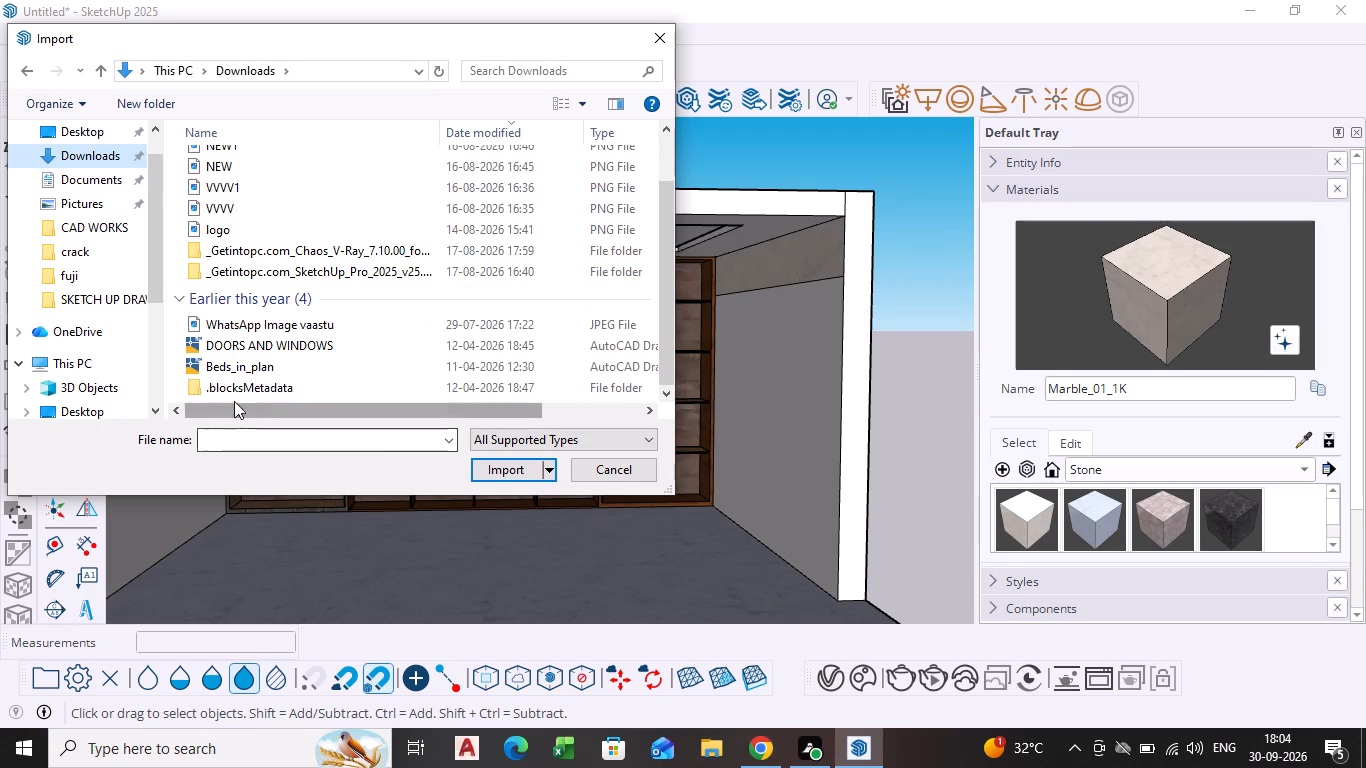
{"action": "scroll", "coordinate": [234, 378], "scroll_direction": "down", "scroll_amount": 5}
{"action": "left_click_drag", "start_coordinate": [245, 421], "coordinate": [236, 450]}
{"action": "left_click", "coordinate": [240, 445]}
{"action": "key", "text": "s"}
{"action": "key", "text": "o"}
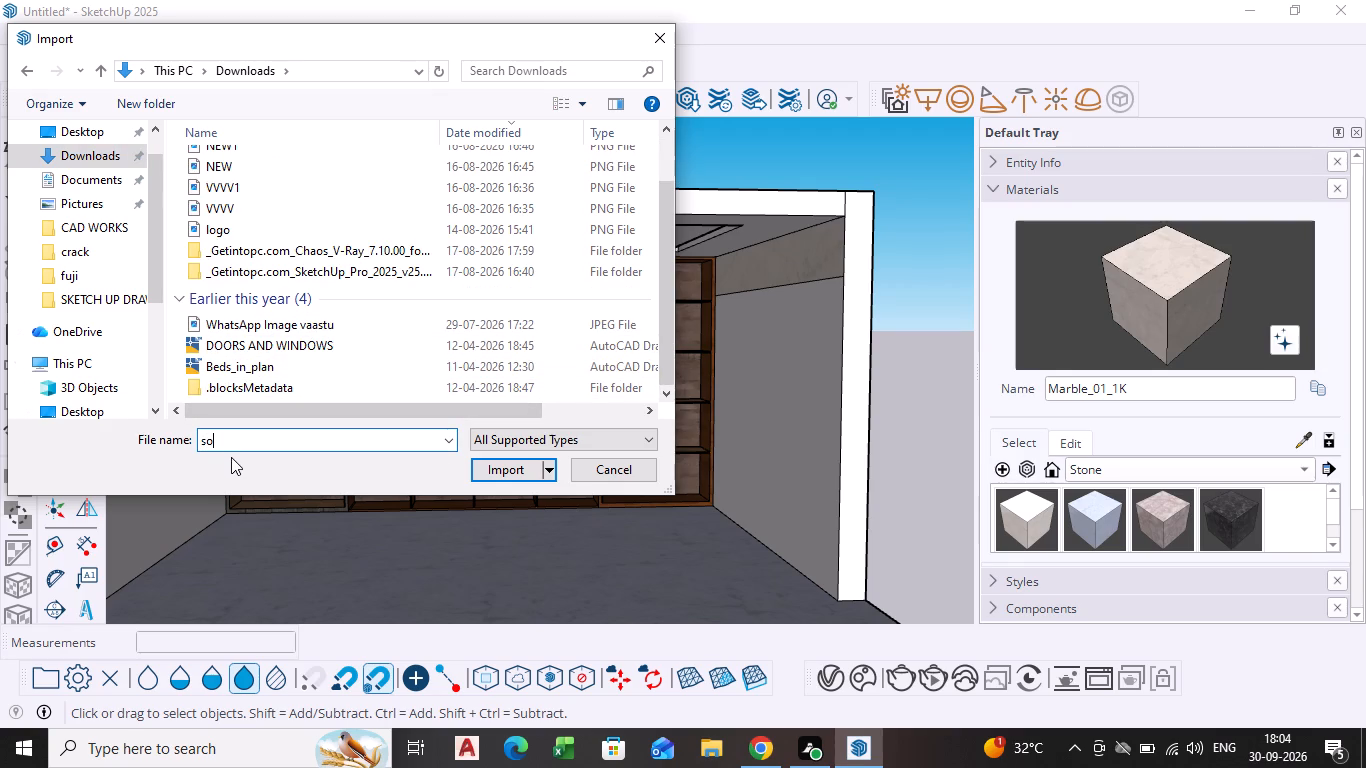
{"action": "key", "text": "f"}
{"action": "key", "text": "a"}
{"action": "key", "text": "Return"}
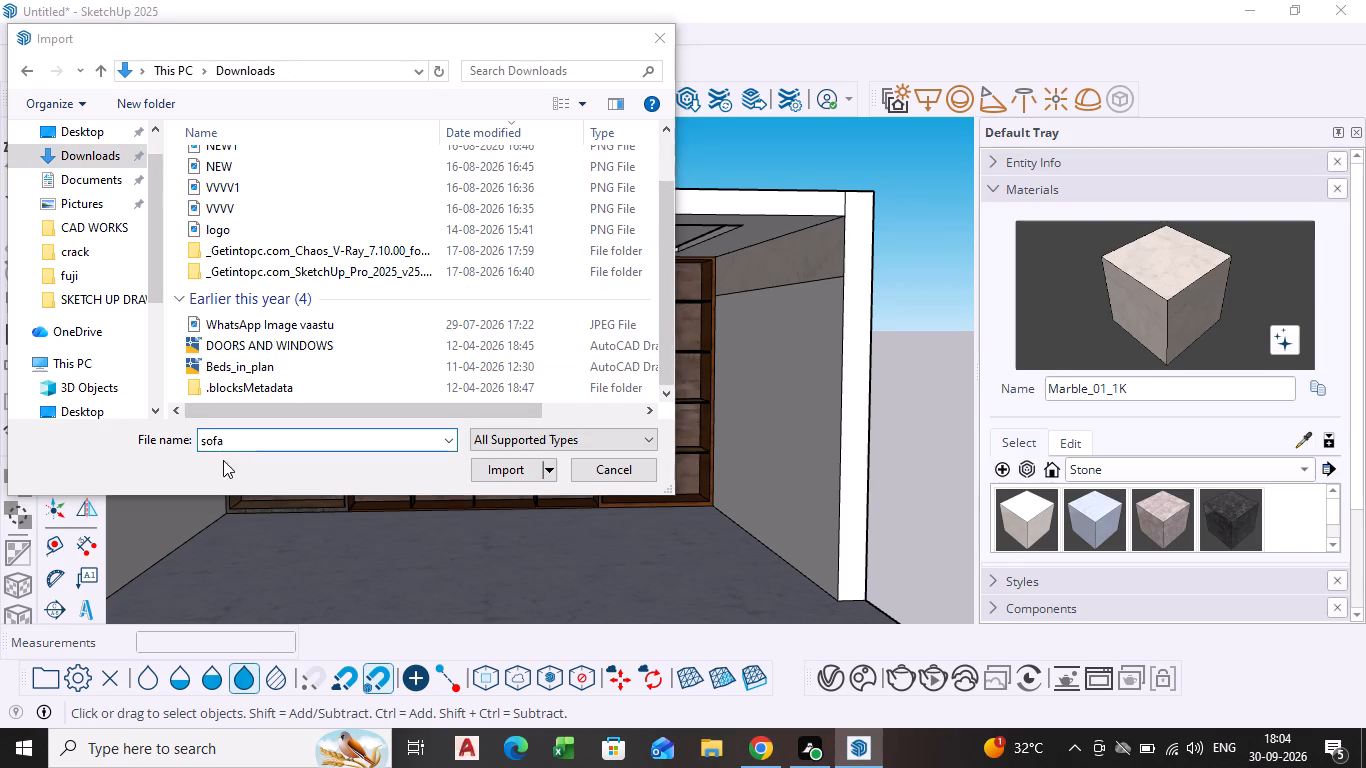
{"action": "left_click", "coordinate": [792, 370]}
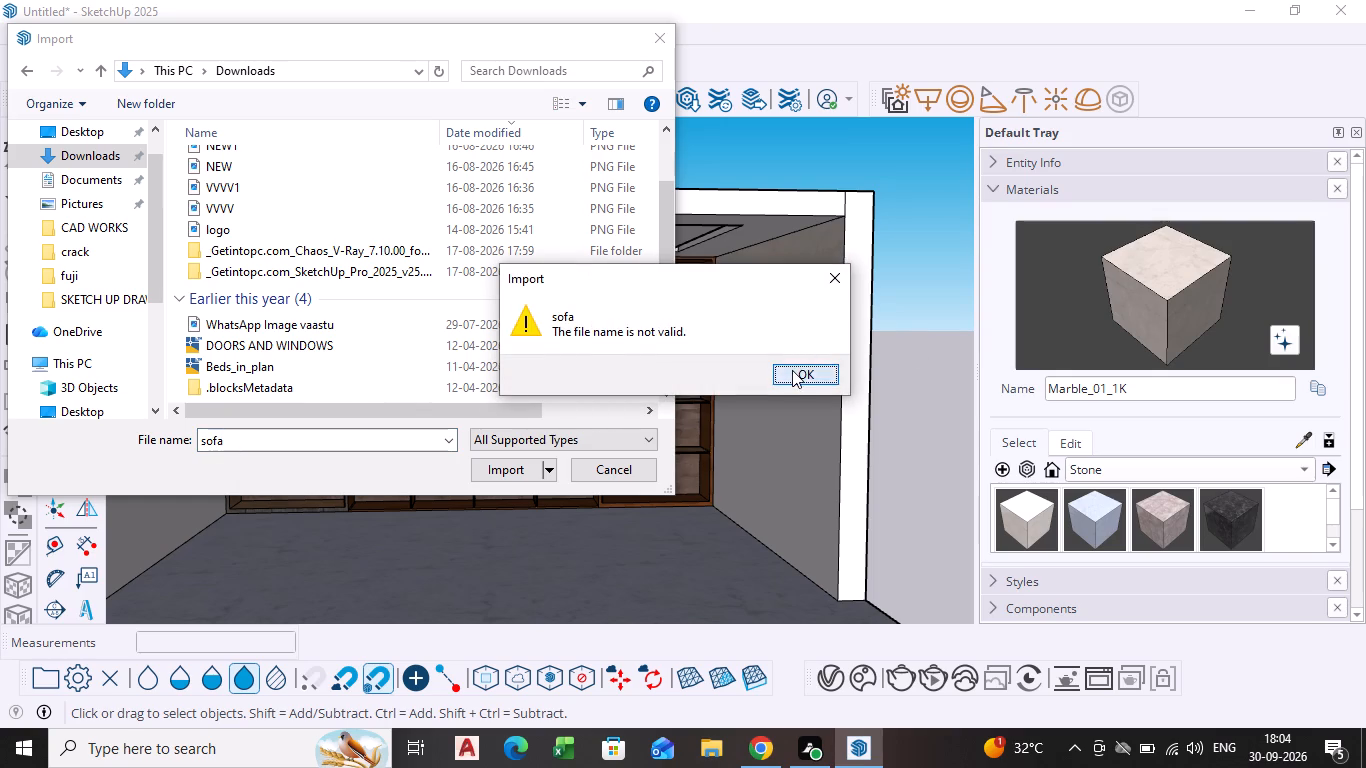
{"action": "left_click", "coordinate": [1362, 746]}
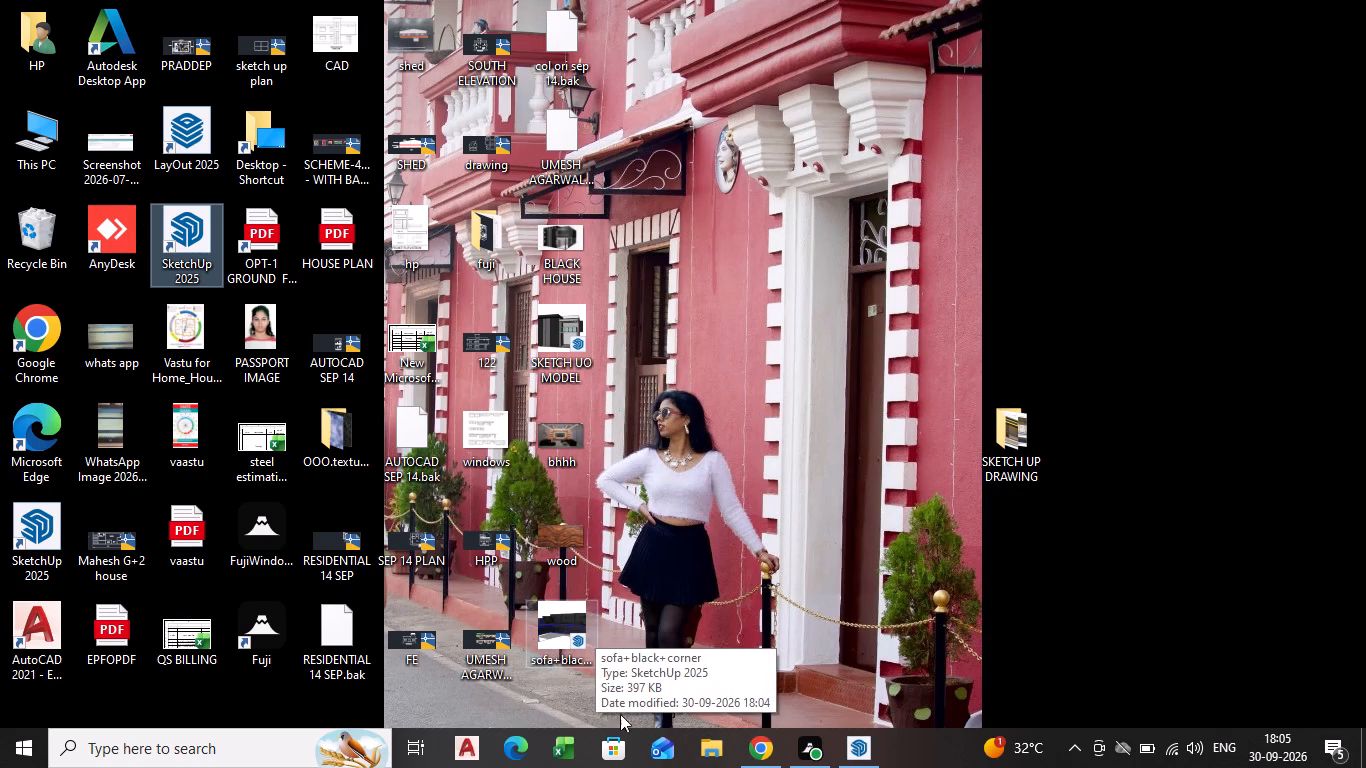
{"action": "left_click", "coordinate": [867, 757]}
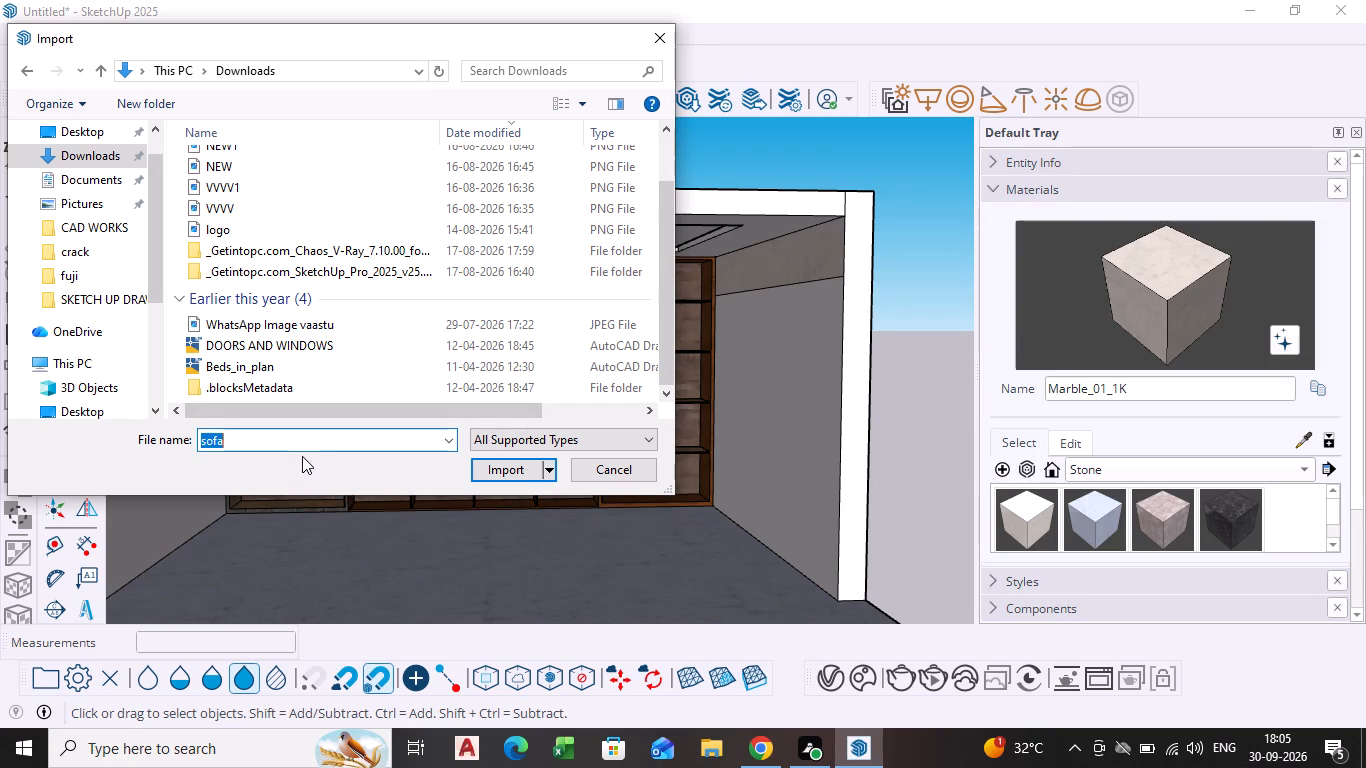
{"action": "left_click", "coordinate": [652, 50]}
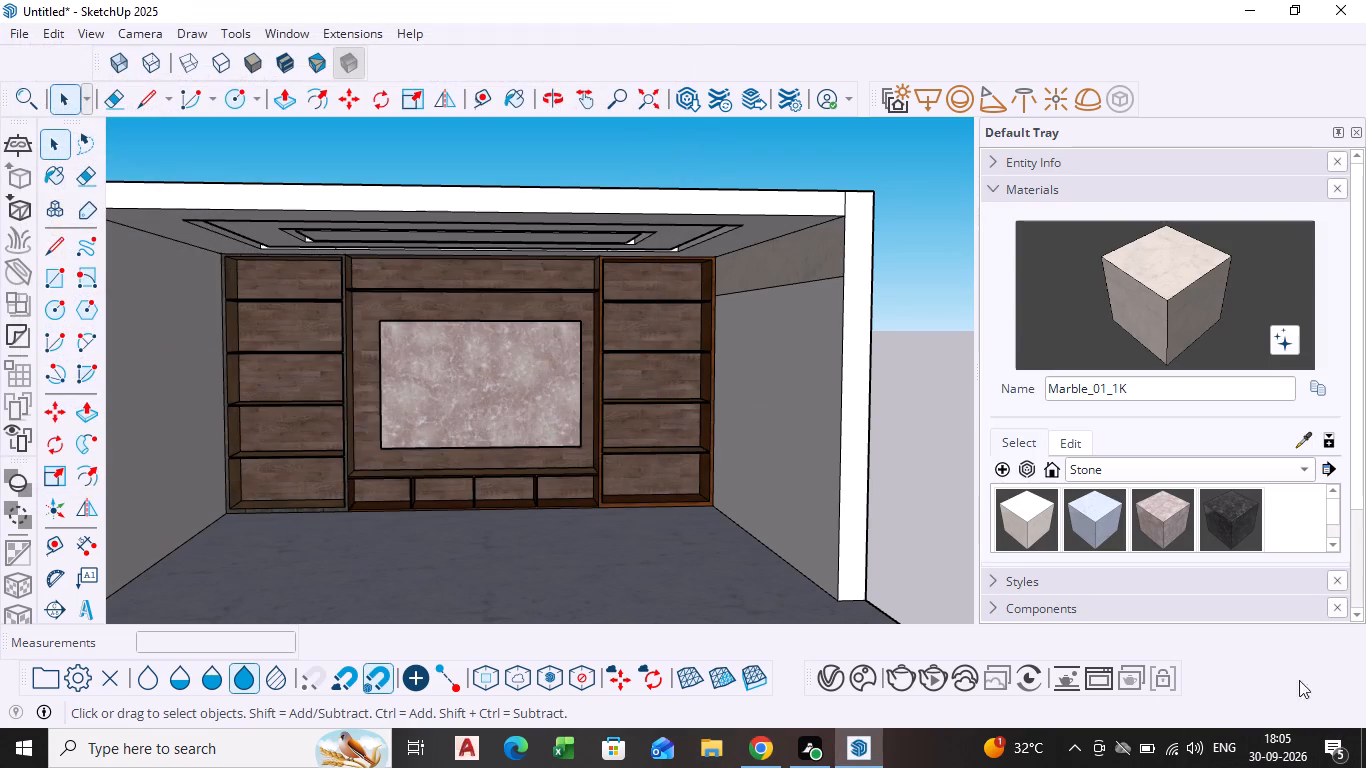
Insert the sofa+black+corner model from the Desktop onto the room floor in front of the shelving wall.
{"action": "left_click", "coordinate": [1365, 729]}
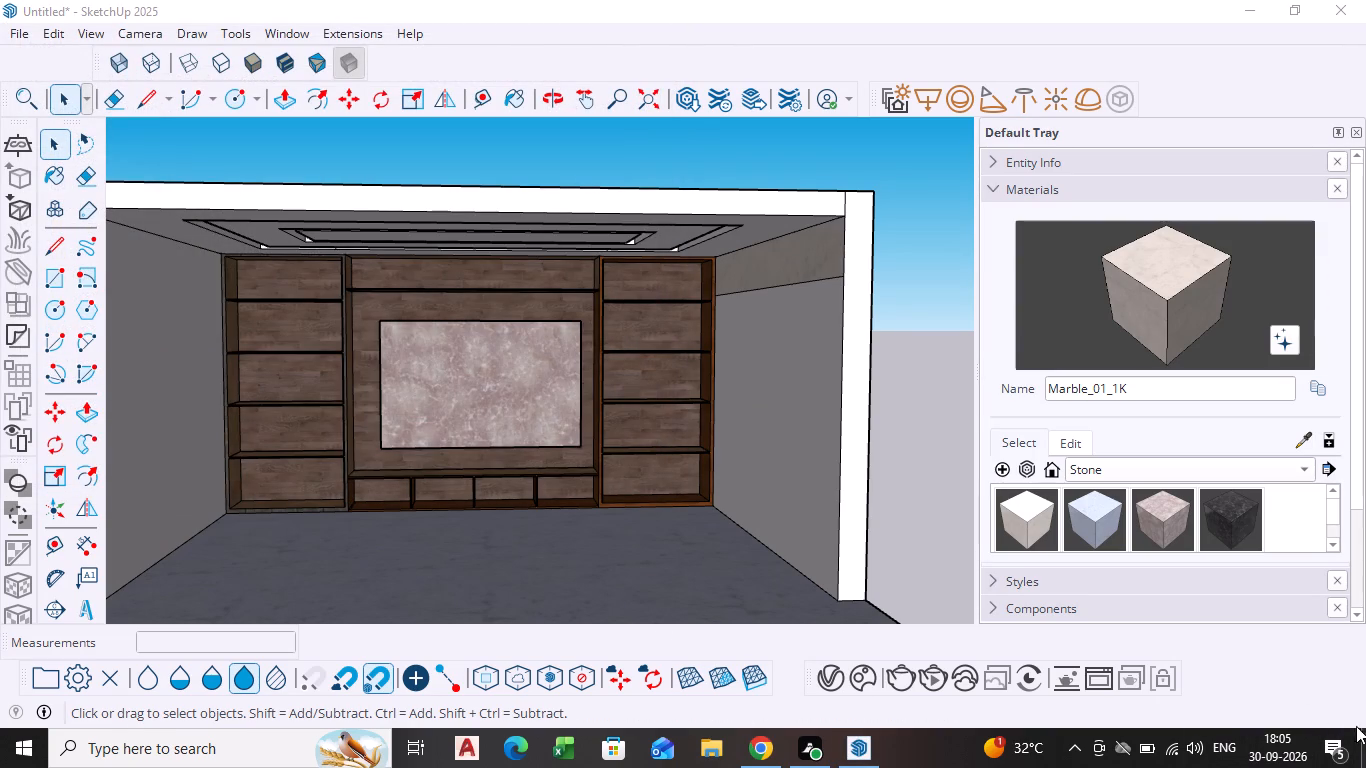
{"action": "left_click", "coordinate": [1365, 741]}
{"action": "left_click_drag", "start_coordinate": [563, 631], "coordinate": [712, 726]}
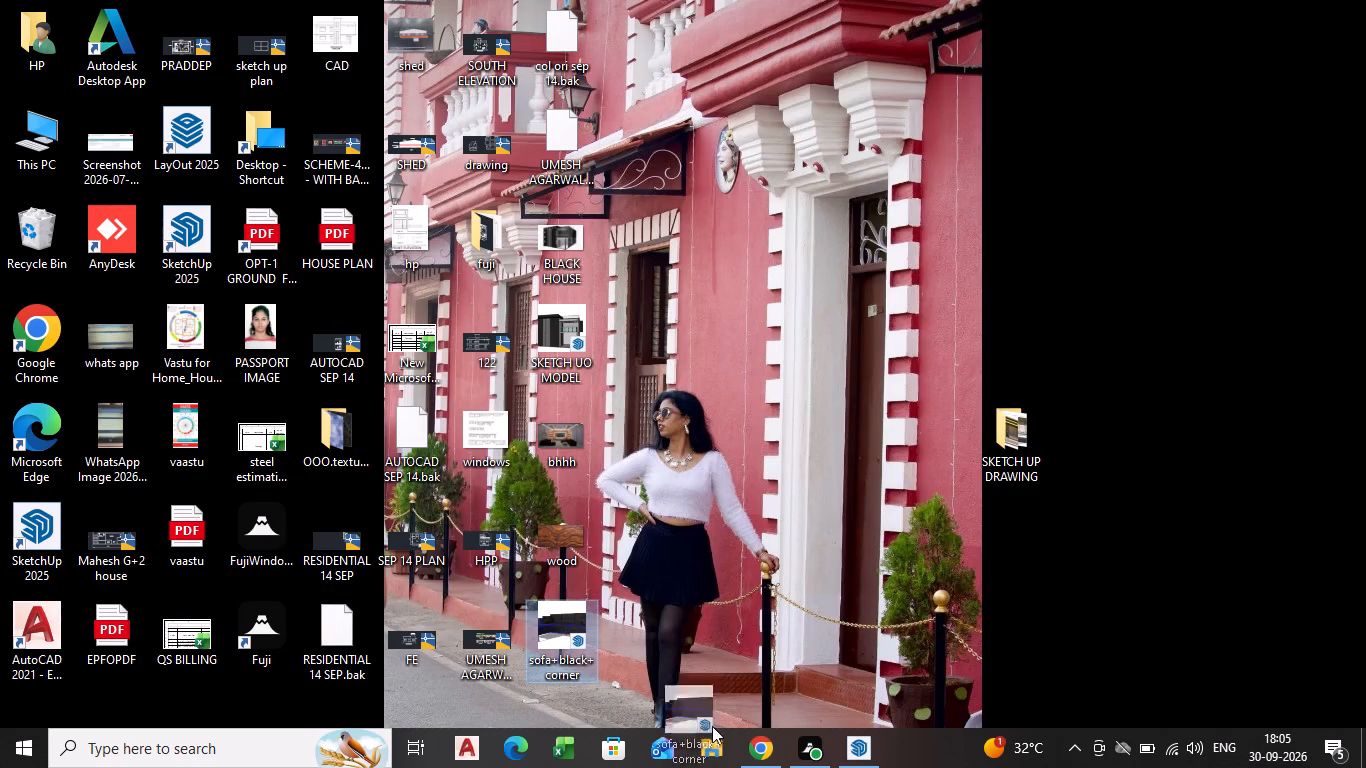
{"action": "left_click_drag", "start_coordinate": [712, 726], "coordinate": [334, 459]}
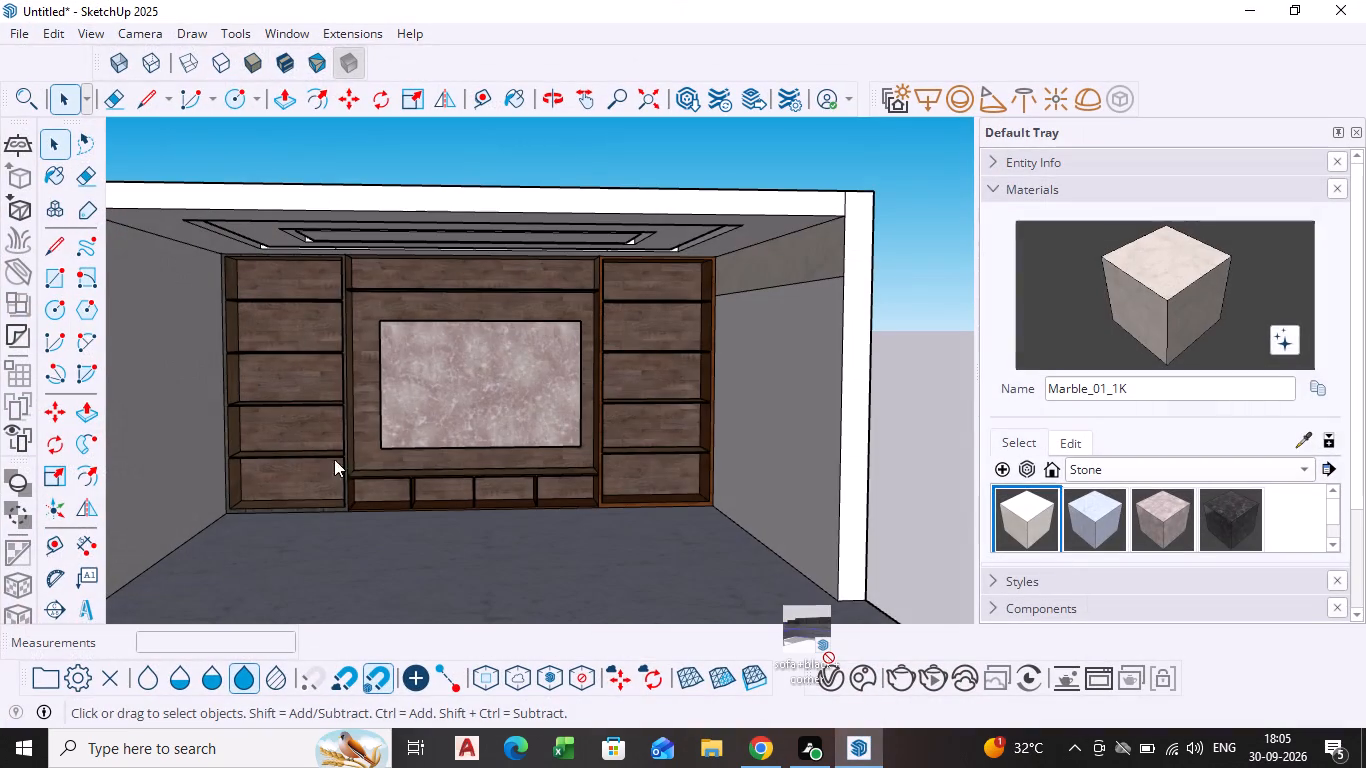
{"action": "left_click_drag", "start_coordinate": [334, 459], "coordinate": [770, 577]}
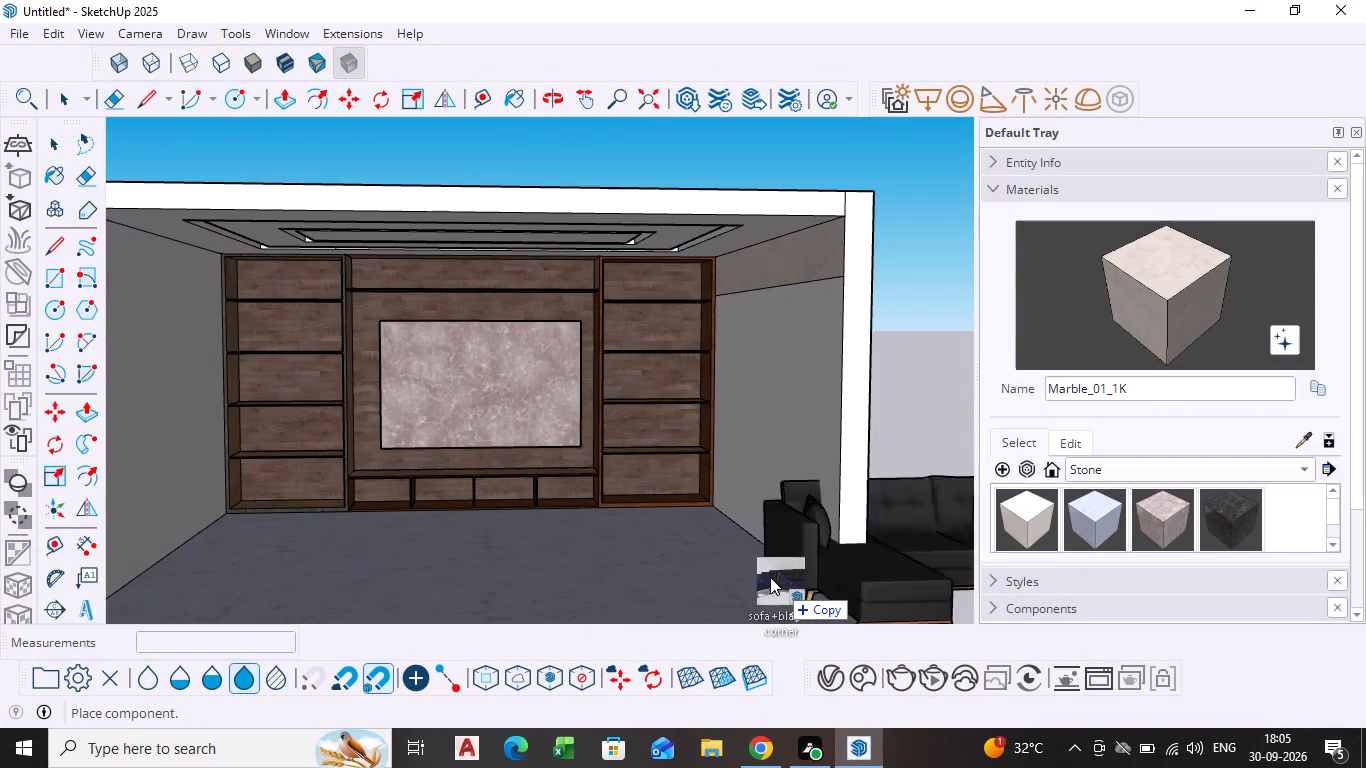
{"action": "left_click_drag", "start_coordinate": [770, 577], "coordinate": [328, 587]}
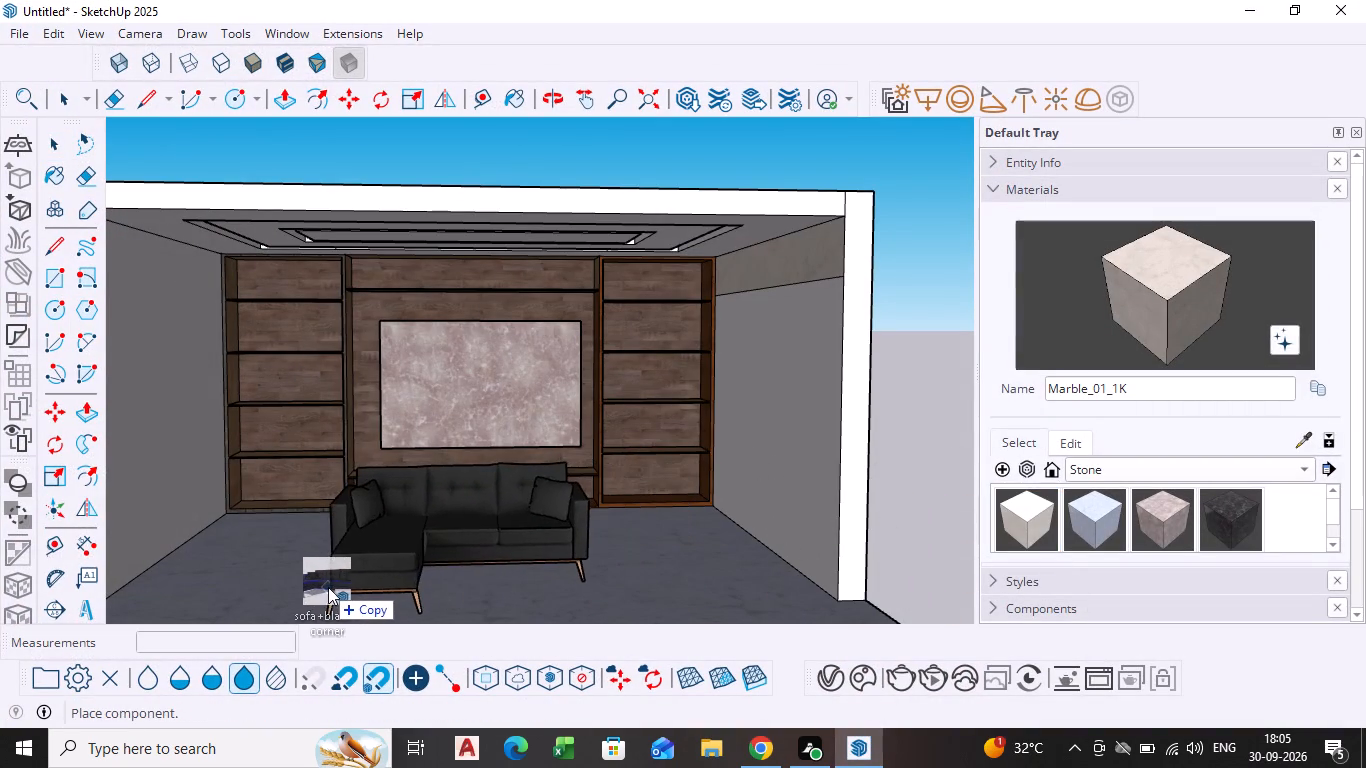
{"action": "left_click_drag", "start_coordinate": [328, 587], "coordinate": [157, 586]}
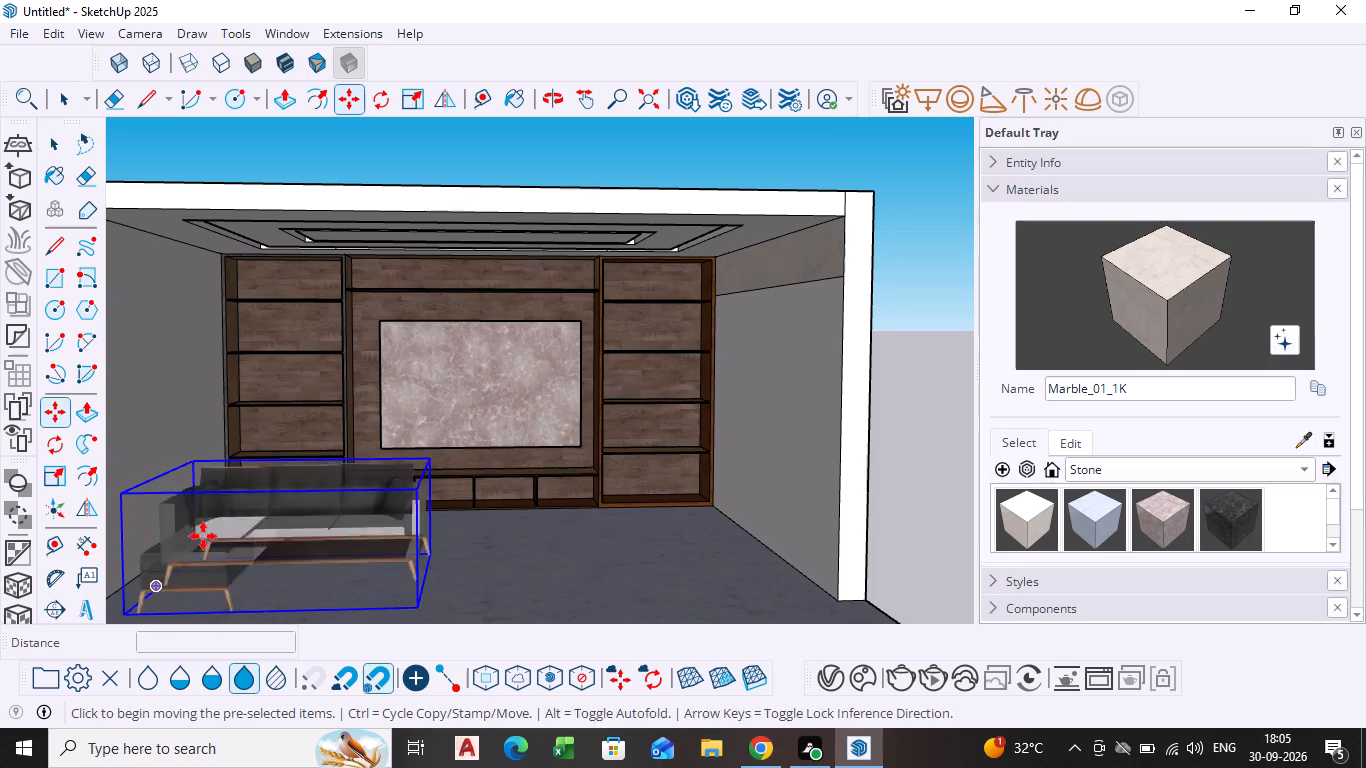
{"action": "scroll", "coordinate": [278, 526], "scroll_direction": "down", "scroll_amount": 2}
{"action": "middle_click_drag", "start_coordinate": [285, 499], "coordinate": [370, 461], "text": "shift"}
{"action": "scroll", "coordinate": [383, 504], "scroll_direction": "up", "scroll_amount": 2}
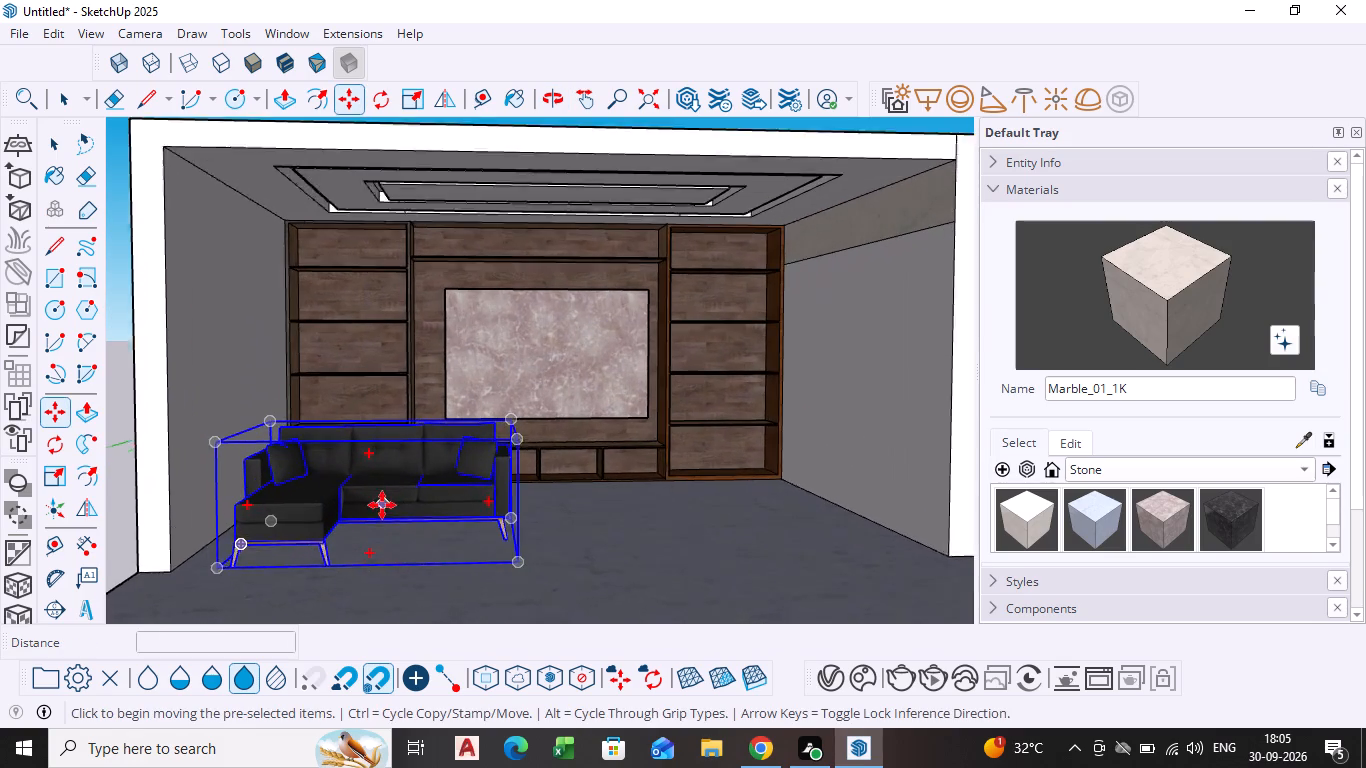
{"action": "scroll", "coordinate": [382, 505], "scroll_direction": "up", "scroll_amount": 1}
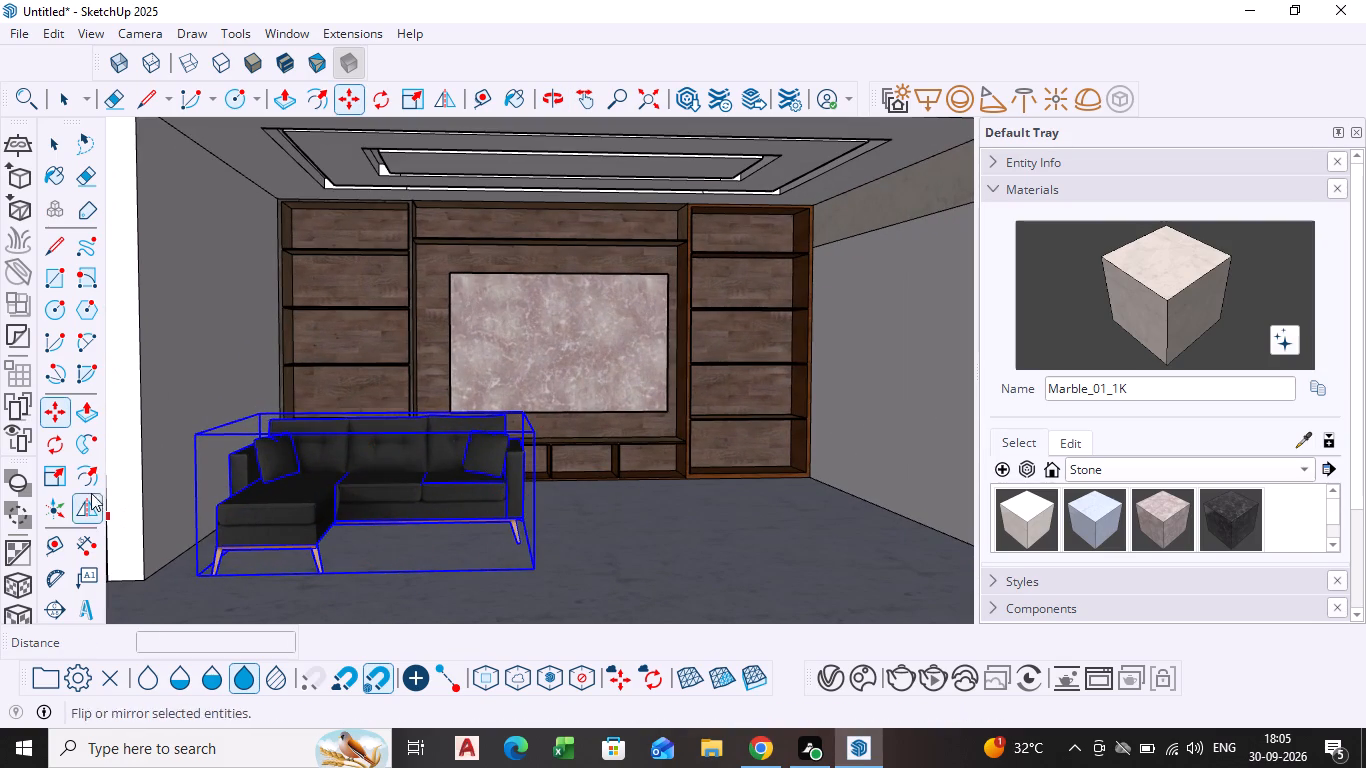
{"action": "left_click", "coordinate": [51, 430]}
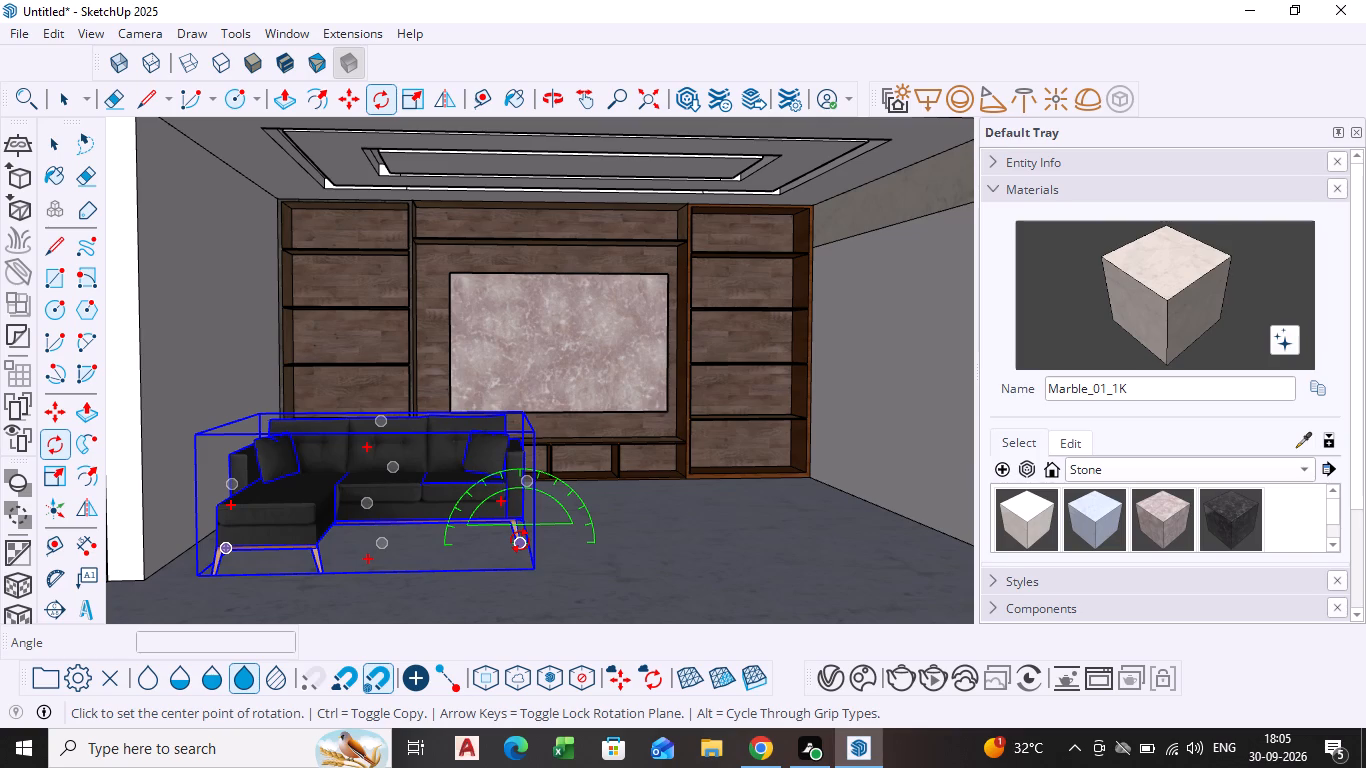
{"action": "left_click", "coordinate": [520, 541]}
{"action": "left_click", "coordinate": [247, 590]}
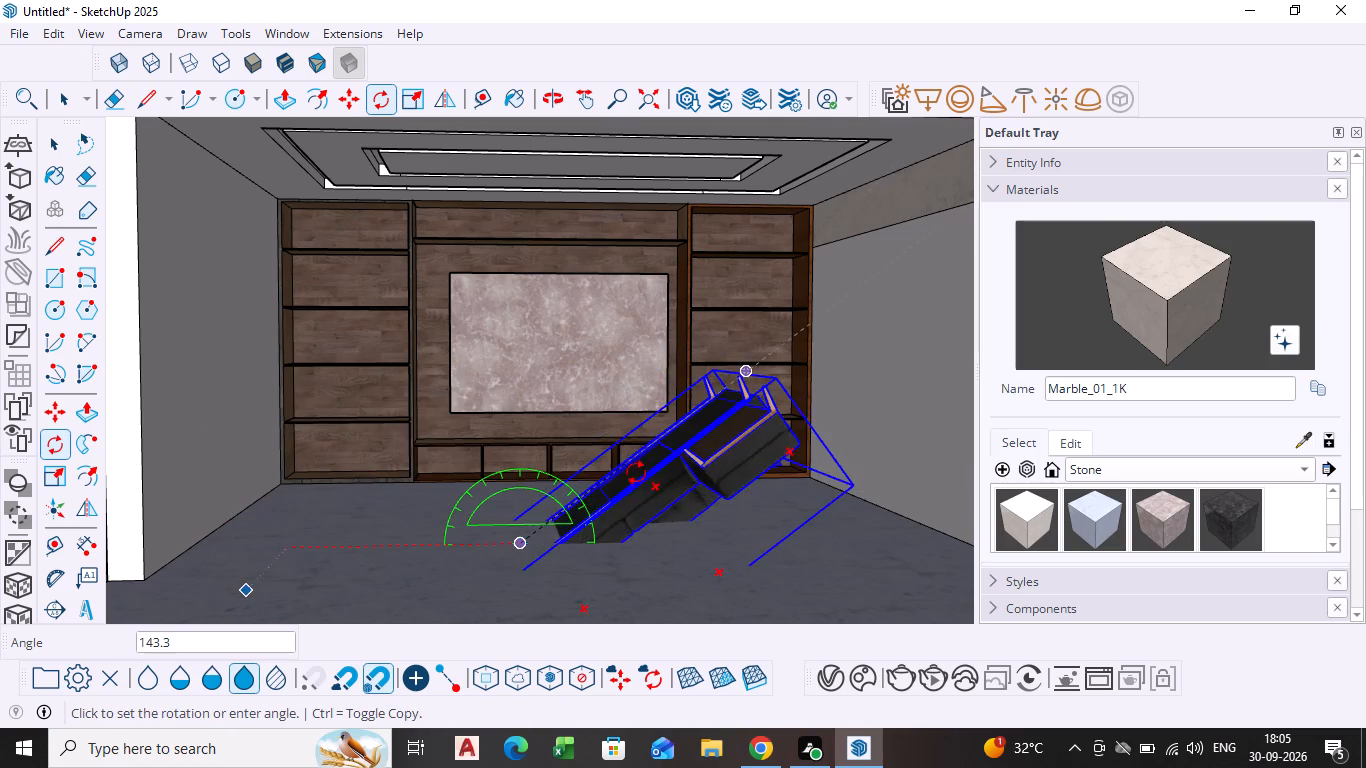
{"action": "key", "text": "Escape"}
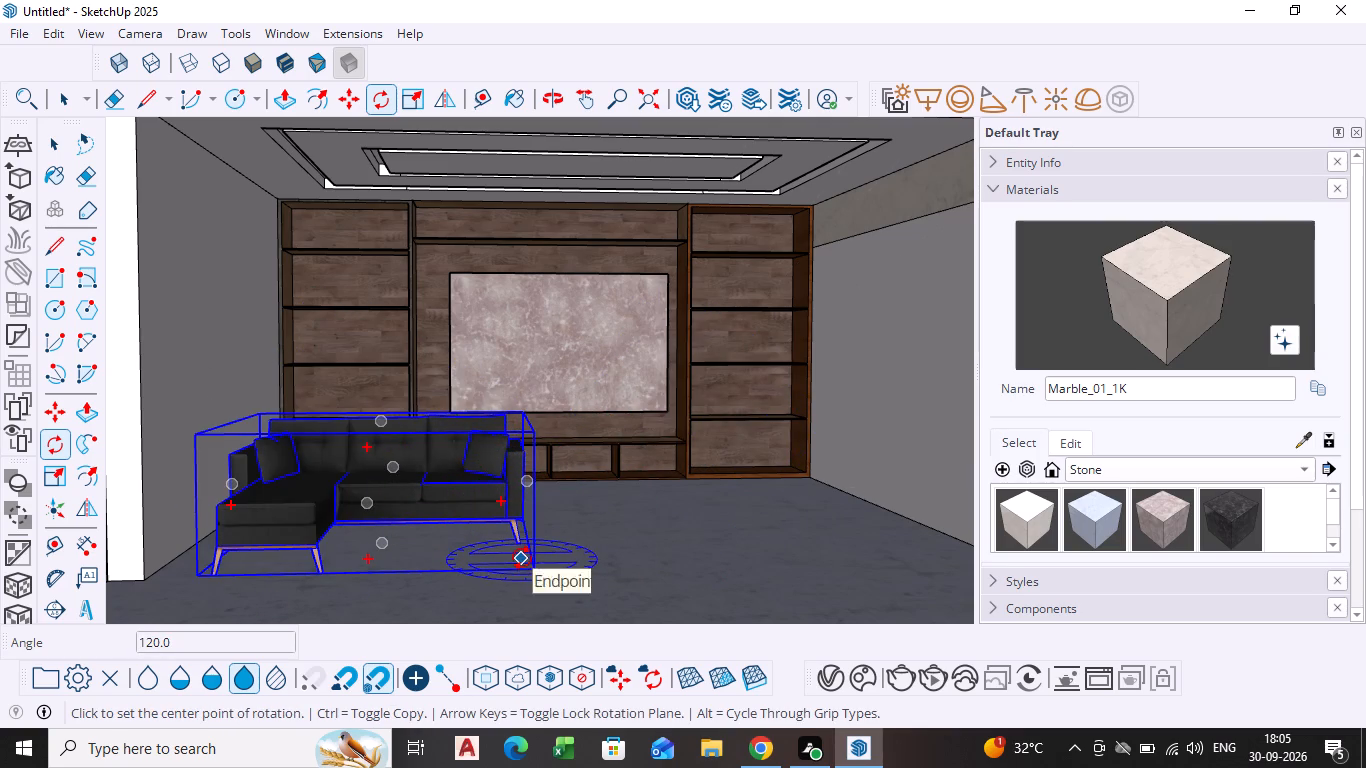
Rotate the sofa 90 degrees in the floor plane about its front leg corner.
{"action": "left_click", "coordinate": [522, 556]}
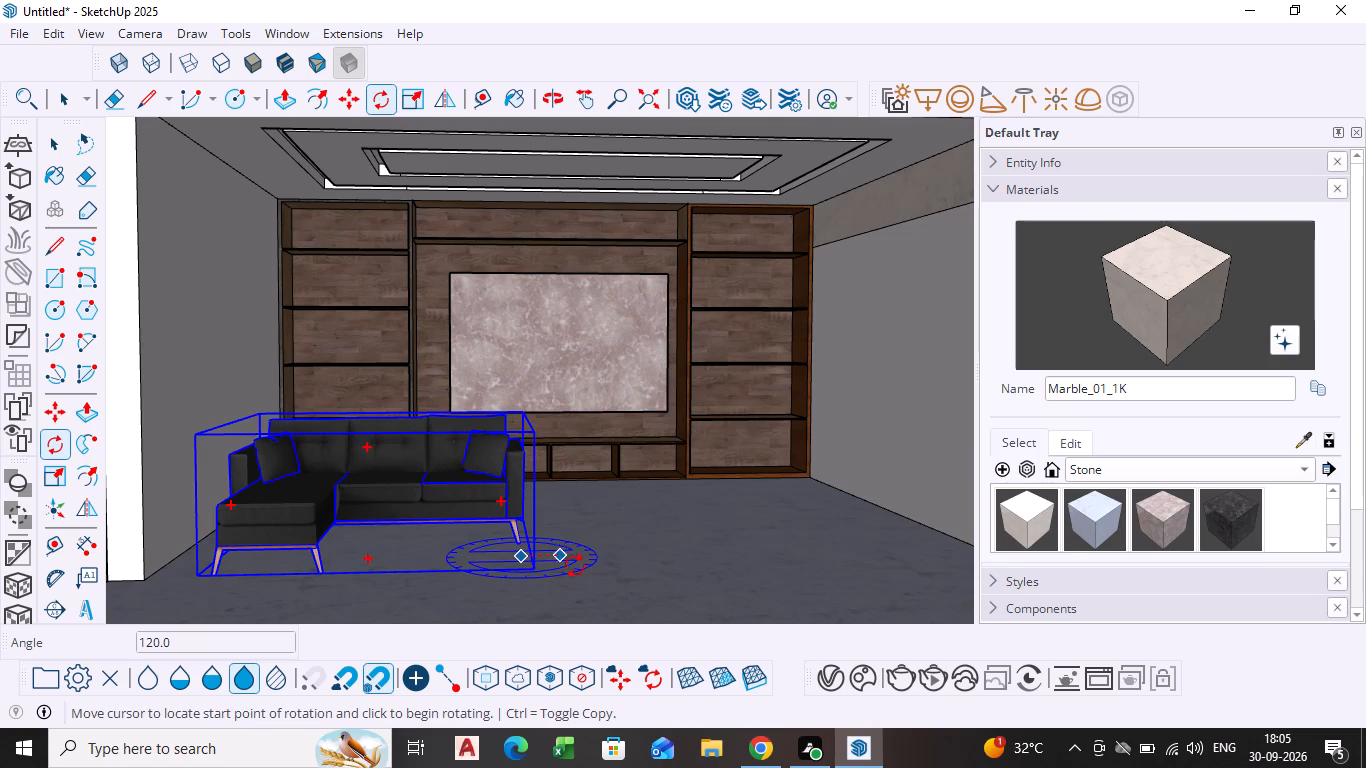
{"action": "left_click", "coordinate": [677, 565]}
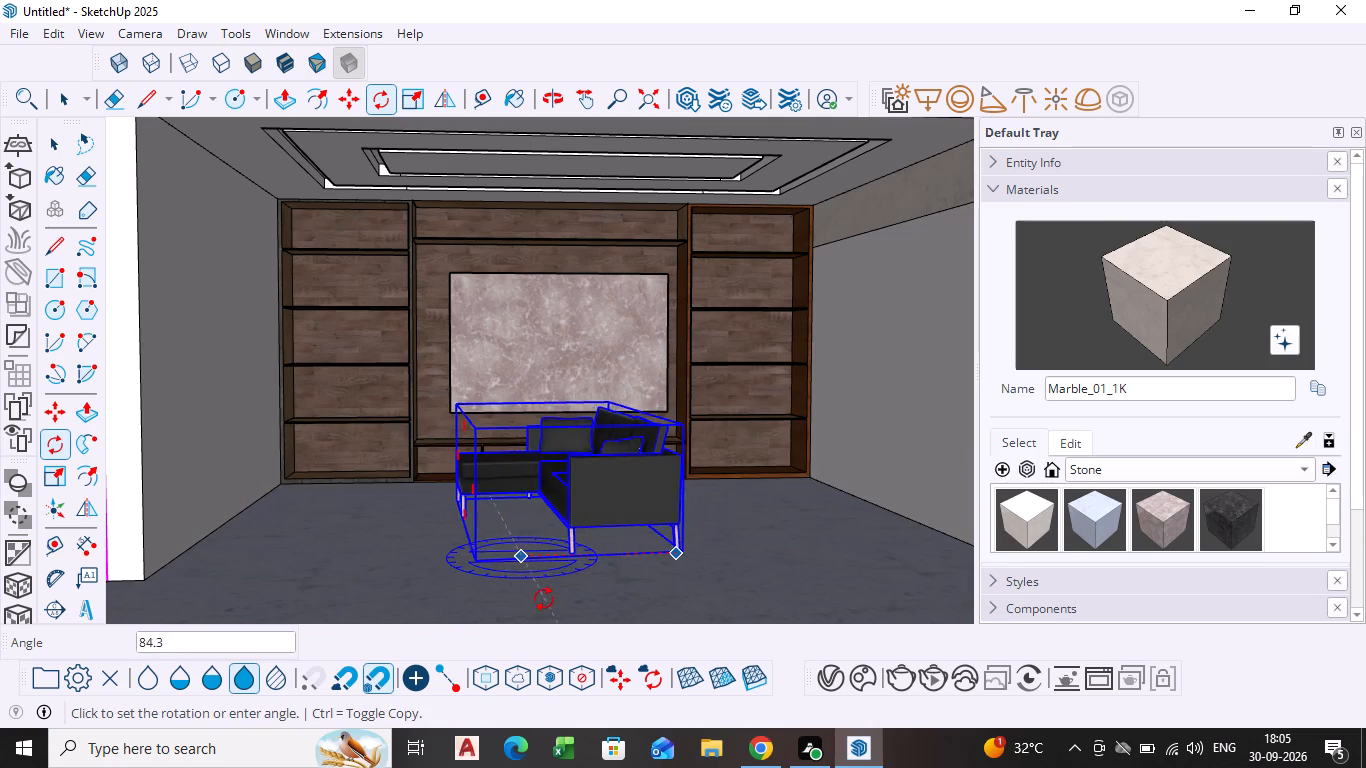
{"action": "scroll", "coordinate": [544, 599], "scroll_direction": "down", "scroll_amount": 1}
{"action": "middle_click_drag", "start_coordinate": [544, 599], "coordinate": [543, 533], "text": "shift"}
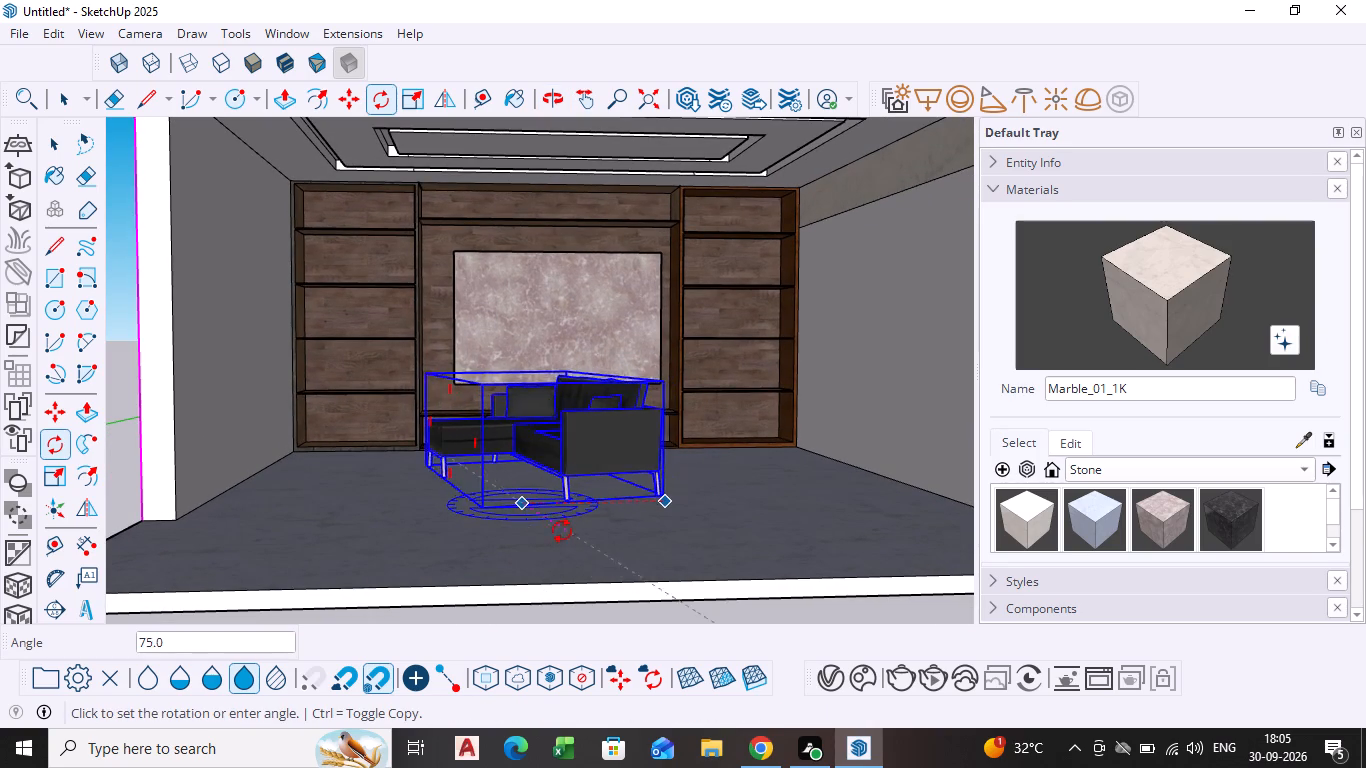
{"action": "scroll", "coordinate": [534, 509], "scroll_direction": "up", "scroll_amount": 4}
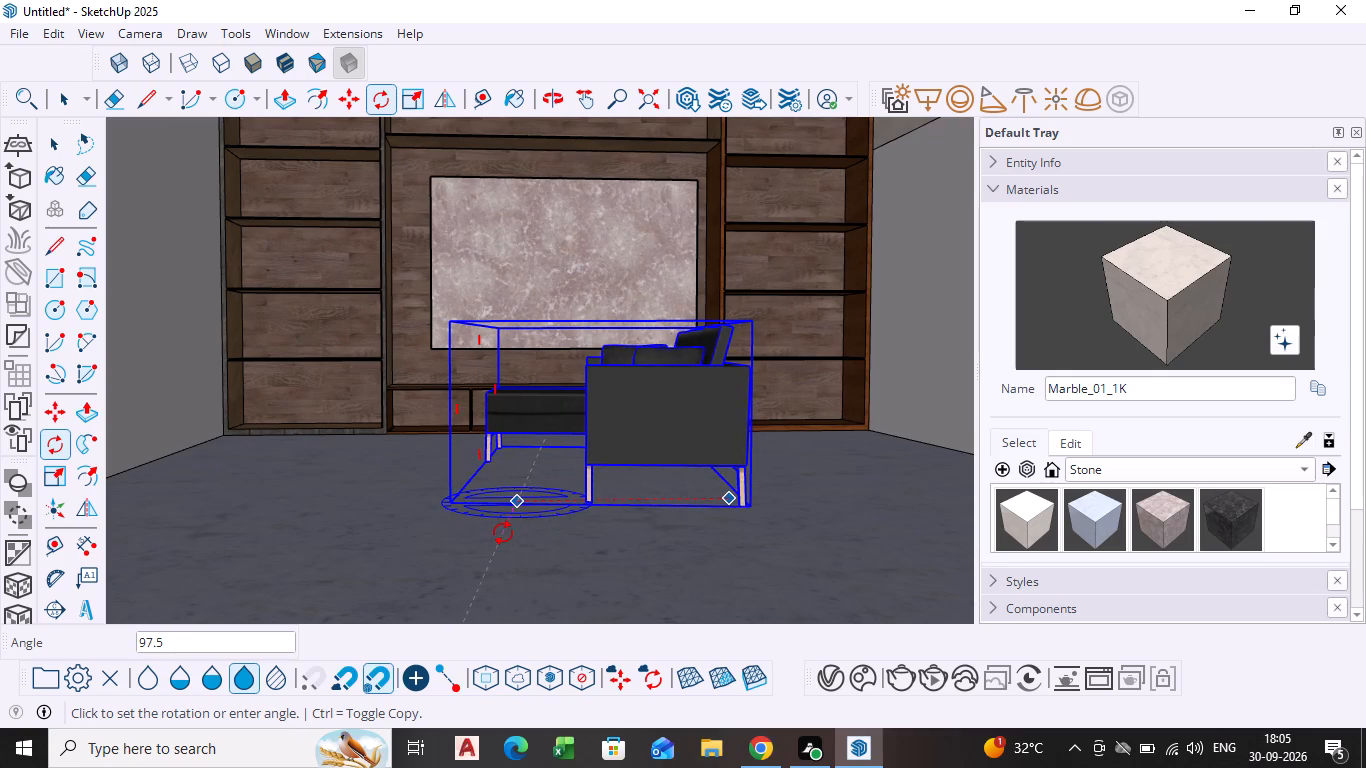
{"action": "type", "text": "90"}
{"action": "key", "text": "Return"}
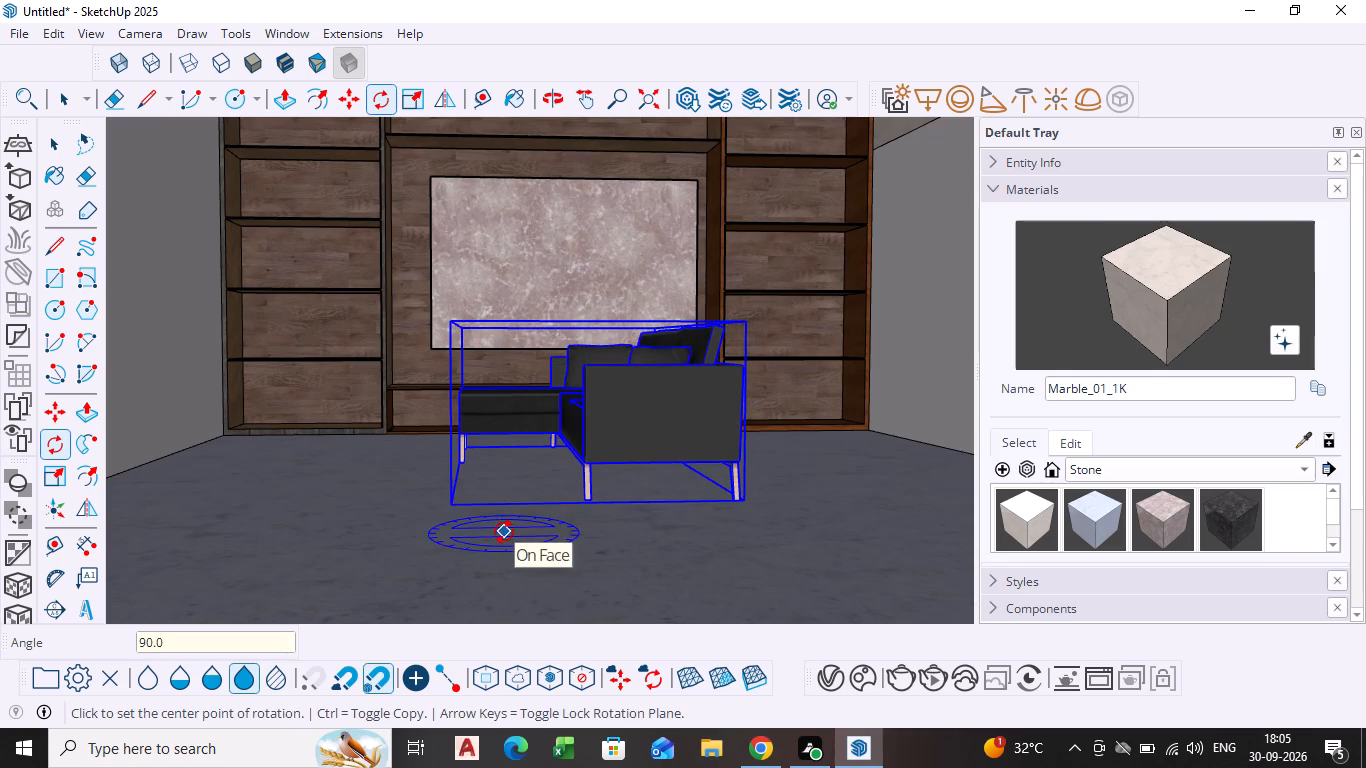
{"action": "scroll", "coordinate": [544, 522], "scroll_direction": "down", "scroll_amount": 1}
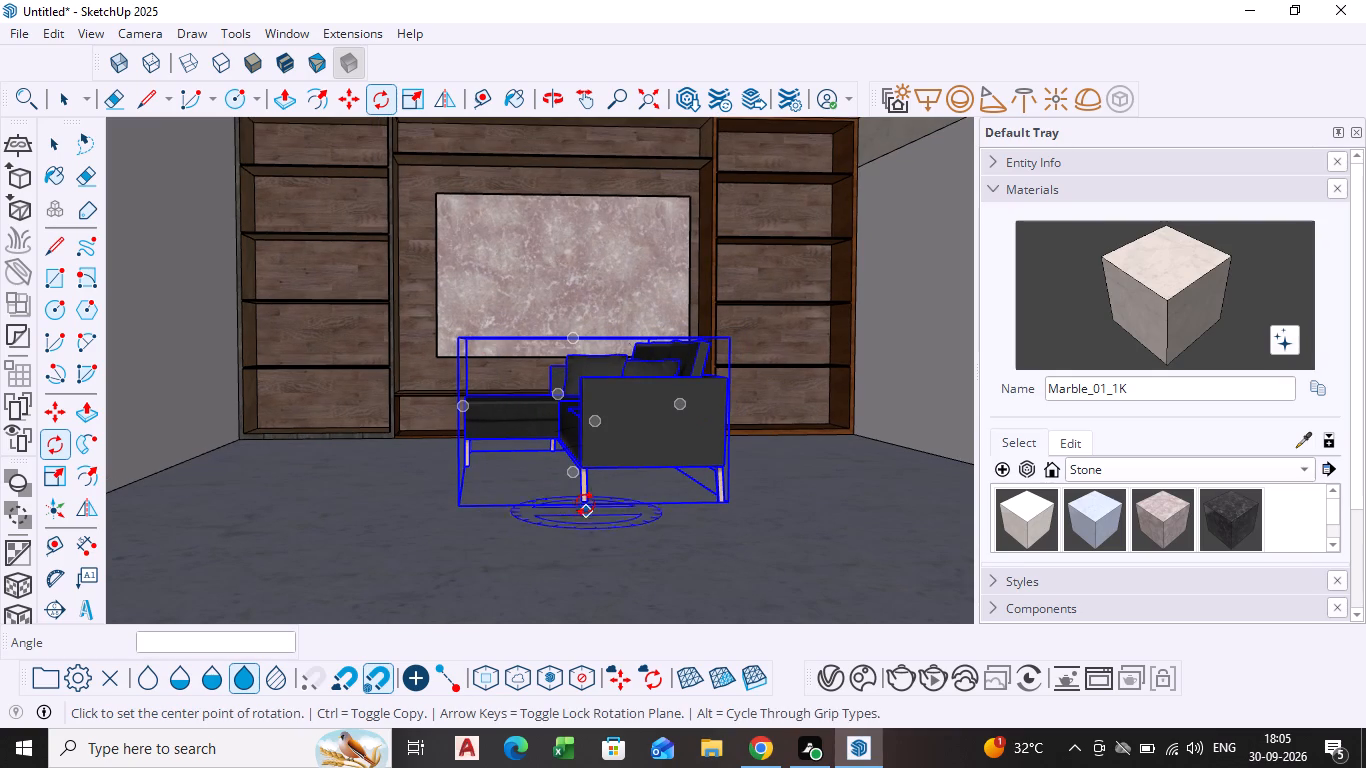
{"action": "key", "text": "space"}
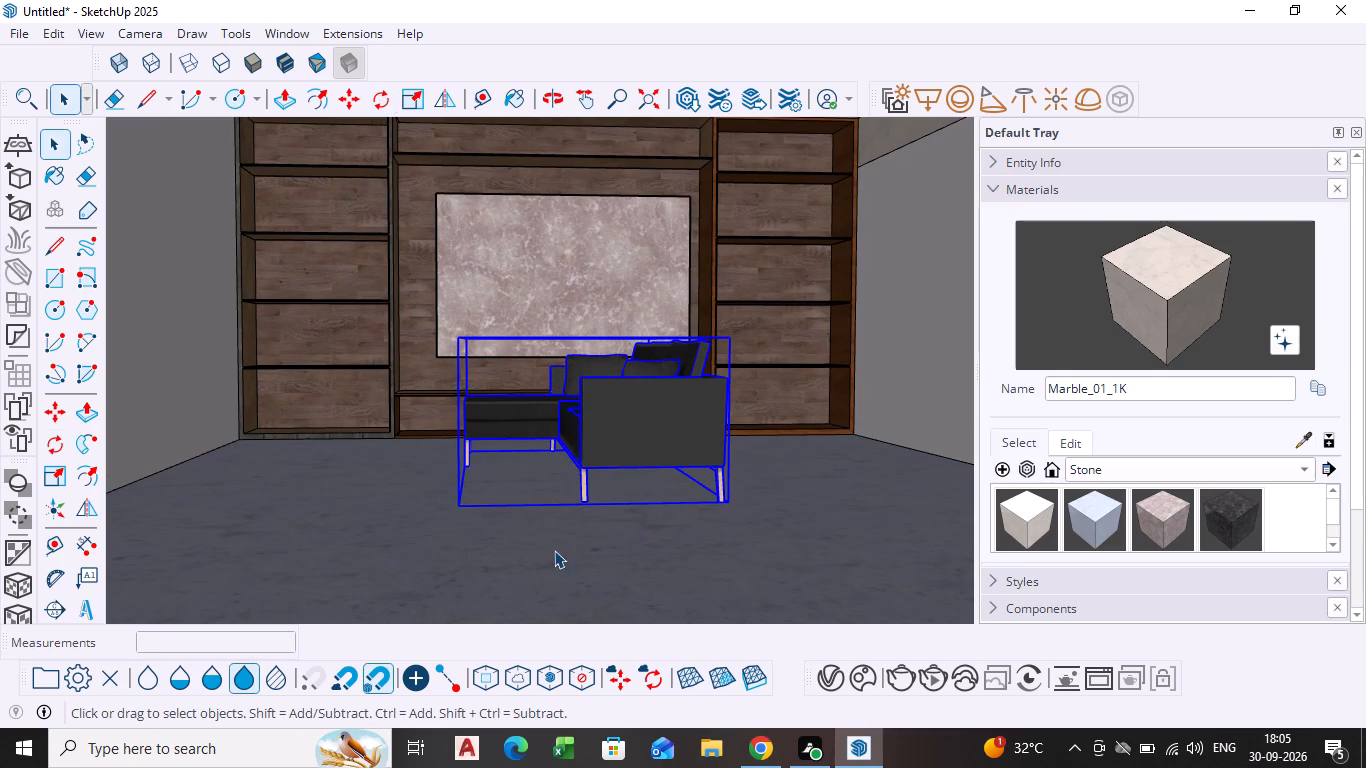
Move the sofa across the floor by its back leg corner to the right-hand side wall, and deselect it.
{"action": "key", "text": "m"}
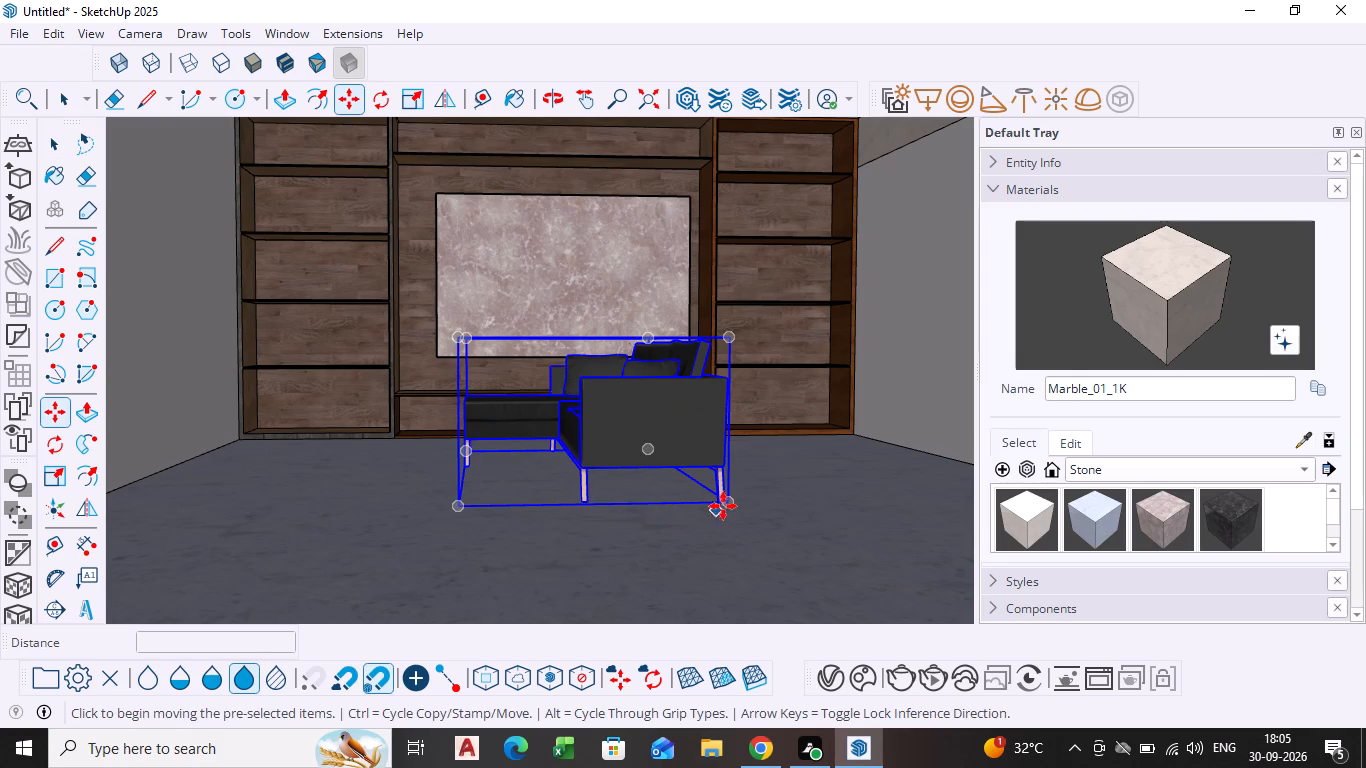
{"action": "left_click", "coordinate": [724, 502]}
{"action": "scroll", "coordinate": [897, 508], "scroll_direction": "down", "scroll_amount": 4}
{"action": "middle_click_drag", "start_coordinate": [891, 504], "coordinate": [726, 511]}
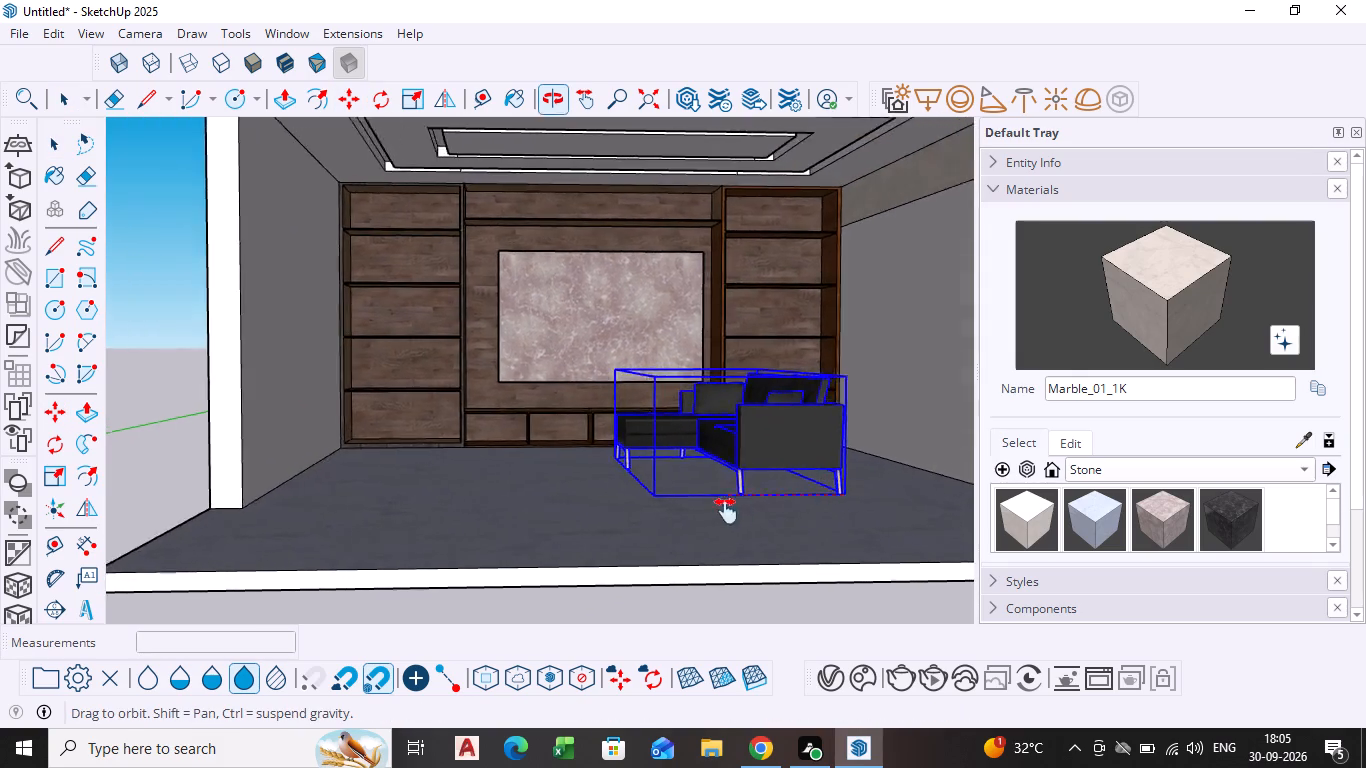
{"action": "middle_click_drag", "start_coordinate": [726, 511], "coordinate": [582, 523]}
{"action": "scroll", "coordinate": [798, 449], "scroll_direction": "up", "scroll_amount": 5}
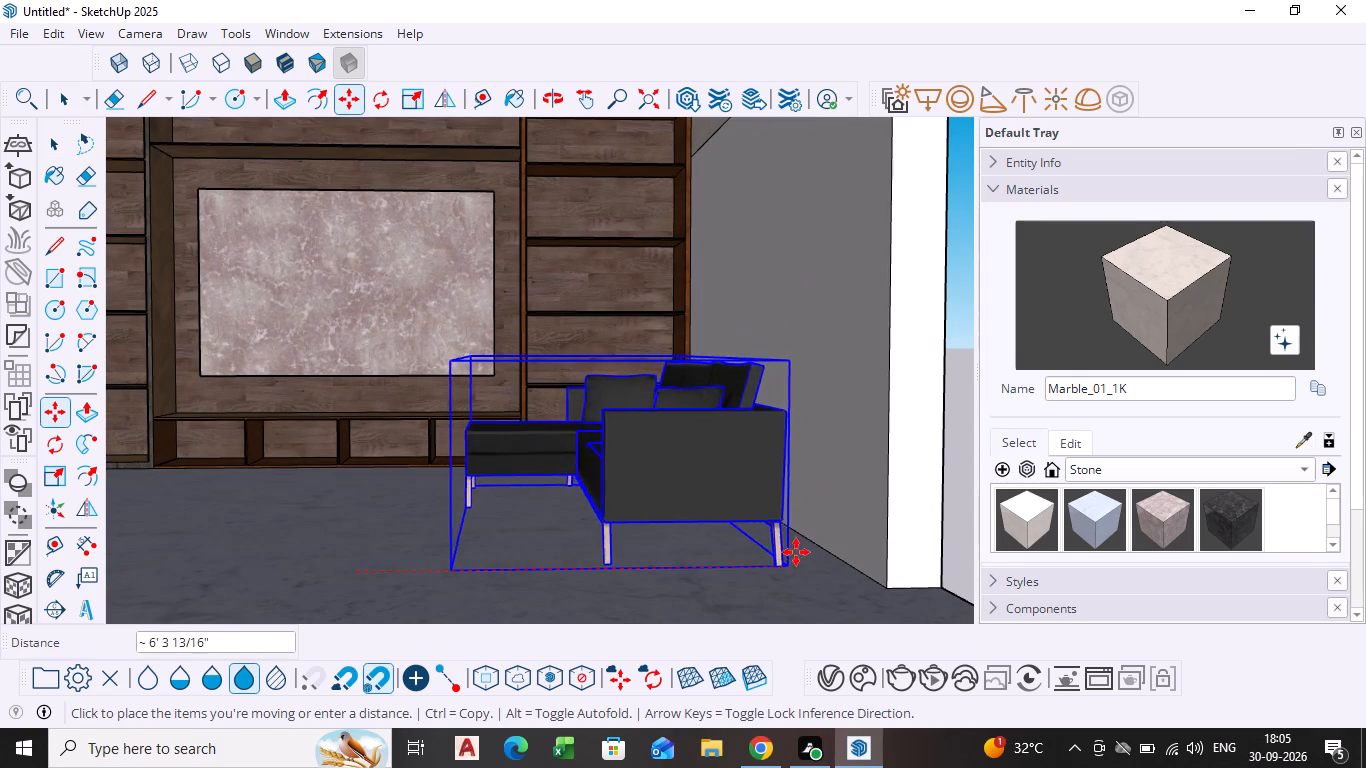
{"action": "left_click", "coordinate": [815, 556]}
{"action": "key", "text": "space"}
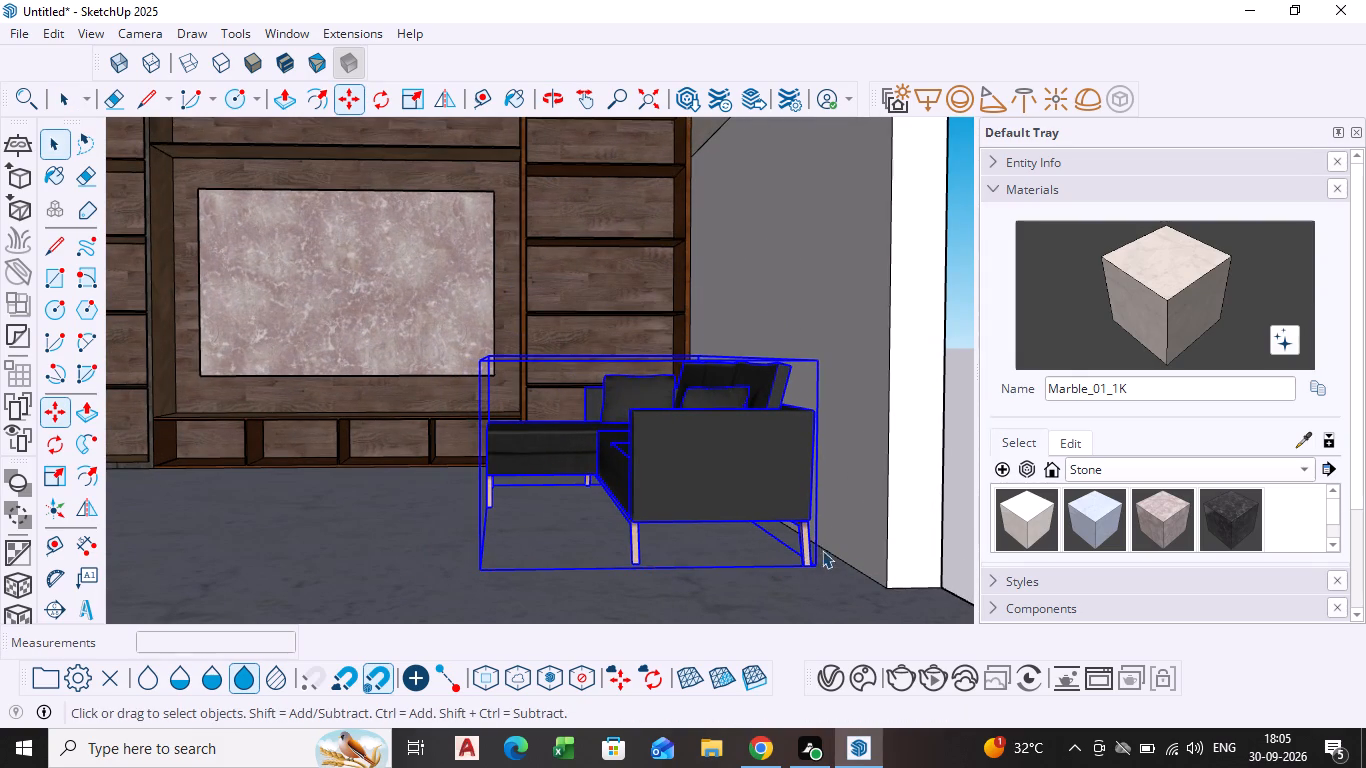
{"action": "scroll", "coordinate": [687, 486], "scroll_direction": "down", "scroll_amount": 5}
{"action": "left_click", "coordinate": [926, 445]}
{"action": "middle_click_drag", "start_coordinate": [714, 586], "coordinate": [833, 659]}
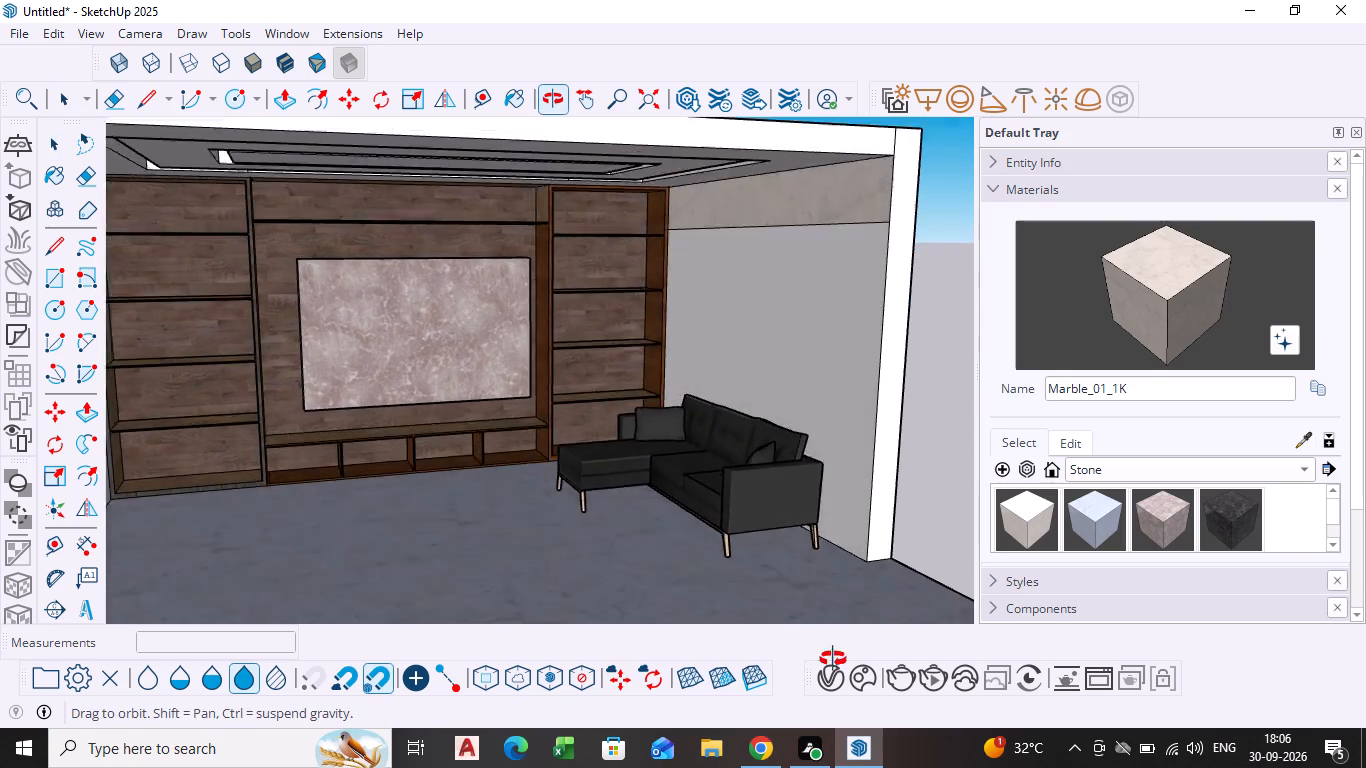
Scale the corner sofa by about 1.12 along red and 1.10 along green from its back vertical edge near the side wall's open end.
{"action": "middle_click_drag", "start_coordinate": [833, 659], "coordinate": [842, 666]}
{"action": "scroll", "coordinate": [842, 666], "scroll_direction": "down", "scroll_amount": 1}
{"action": "scroll", "coordinate": [732, 458], "scroll_direction": "up", "scroll_amount": 5}
{"action": "left_click", "coordinate": [691, 515]}
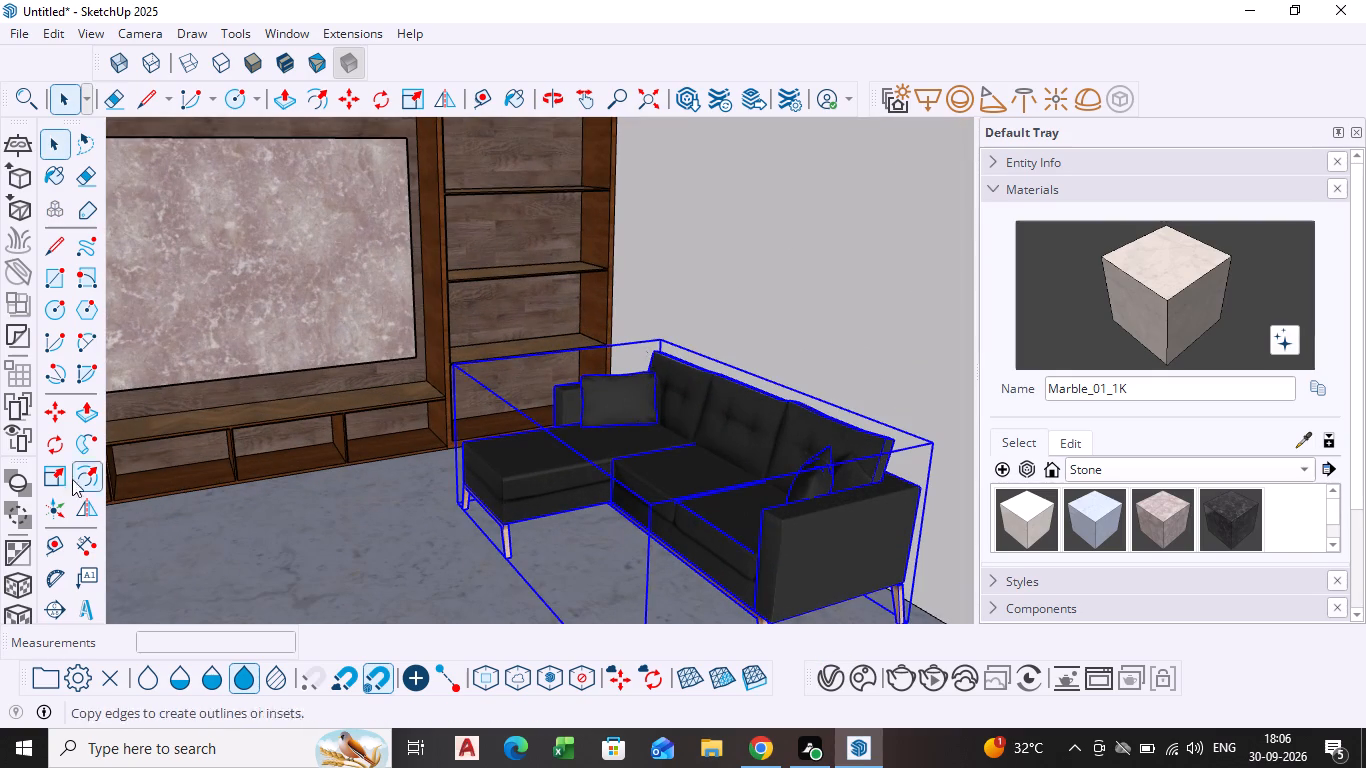
{"action": "left_click", "coordinate": [56, 466]}
{"action": "middle_click_drag", "start_coordinate": [873, 544], "coordinate": [718, 448]}
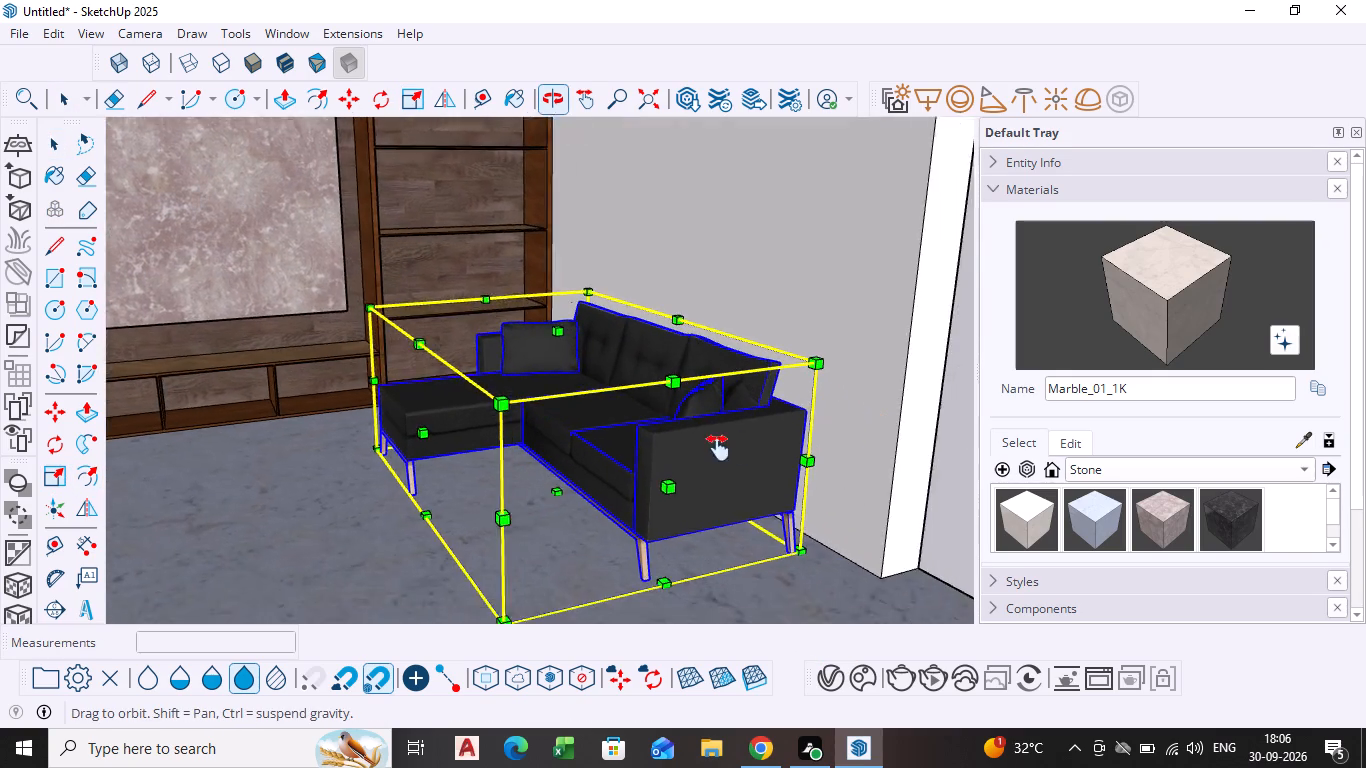
{"action": "middle_click_drag", "start_coordinate": [718, 448], "coordinate": [707, 441]}
{"action": "scroll", "coordinate": [752, 427], "scroll_direction": "up", "scroll_amount": 4}
{"action": "left_click", "coordinate": [768, 443]}
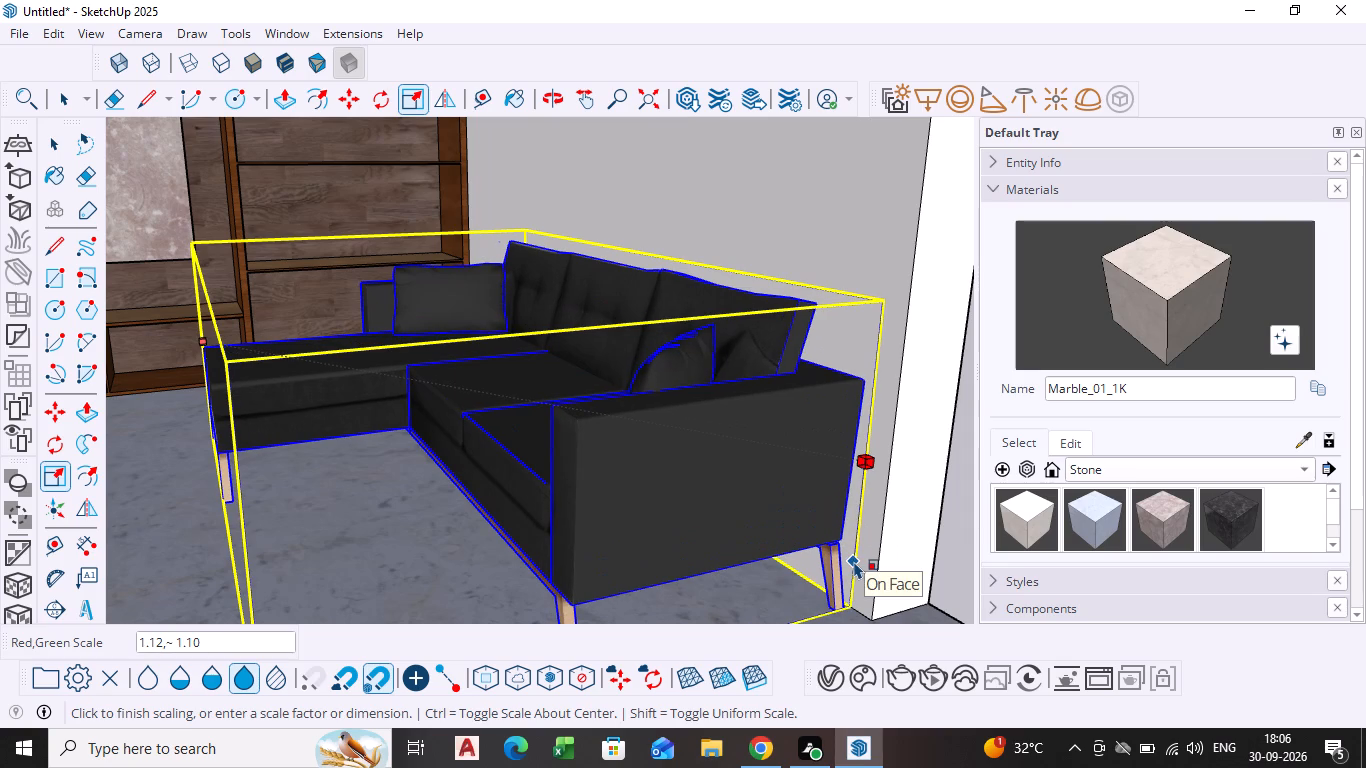
{"action": "left_click", "coordinate": [854, 561]}
{"action": "key", "text": "space"}
{"action": "scroll", "coordinate": [491, 404], "scroll_direction": "down", "scroll_amount": 5}
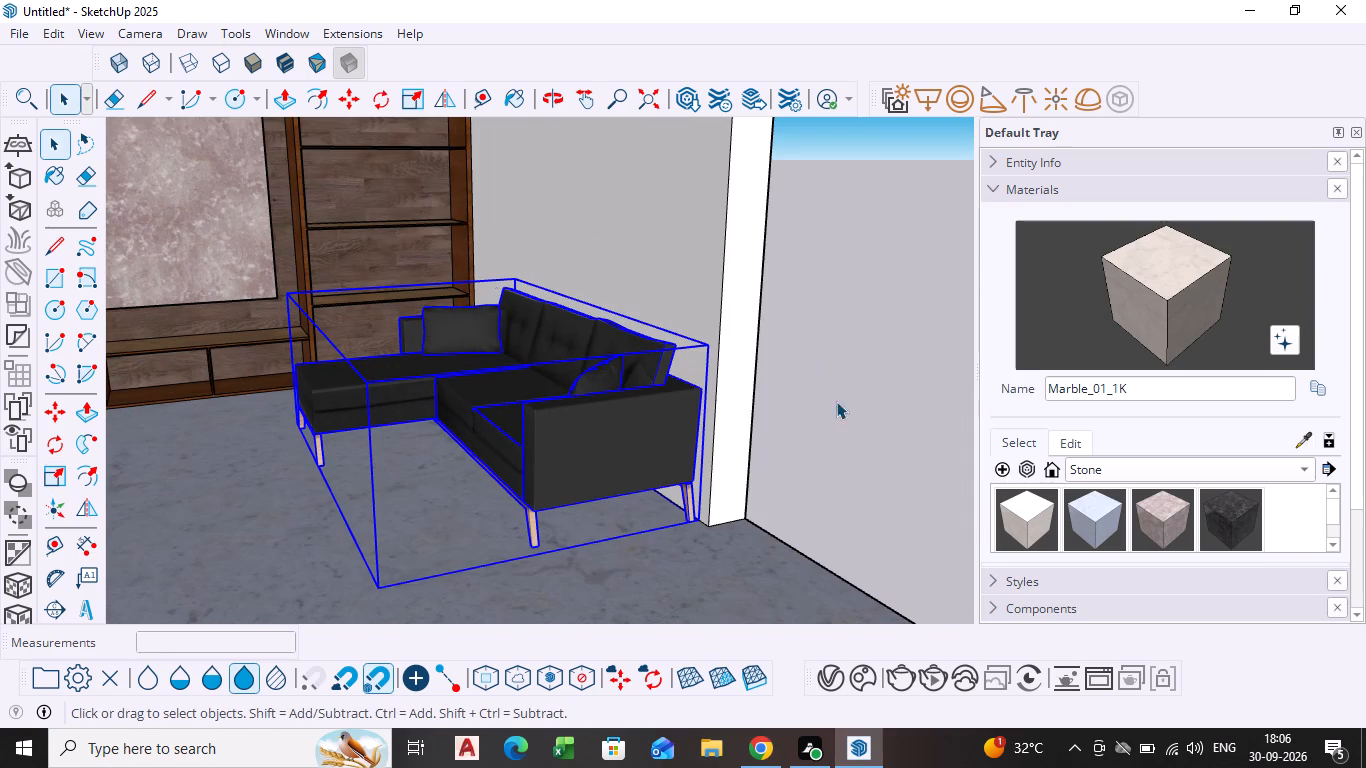
Stretch the sofa slightly along the green axis, pulling its front side away from the side wall into the room, and deselect it.
{"action": "left_click", "coordinate": [47, 477]}
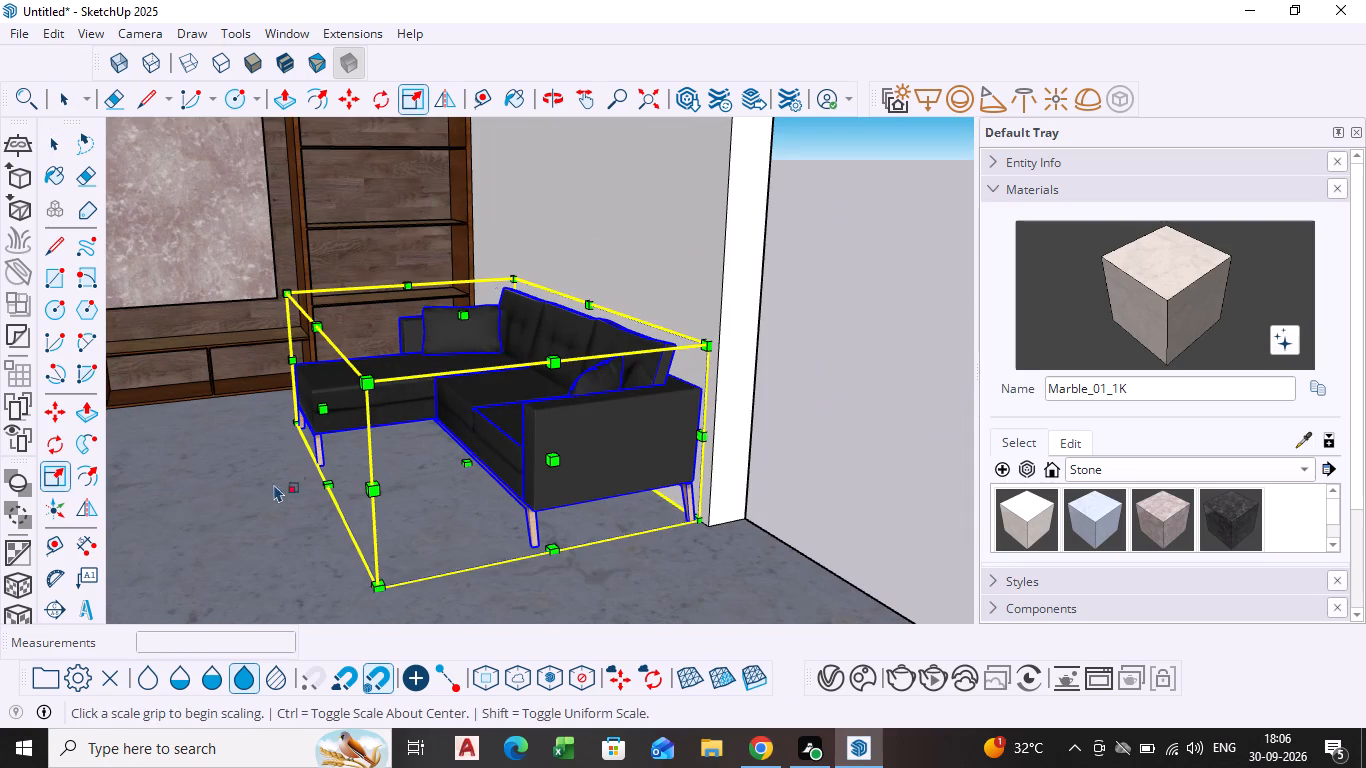
{"action": "middle_click_drag", "start_coordinate": [344, 468], "coordinate": [488, 468]}
{"action": "left_click", "coordinate": [502, 425]}
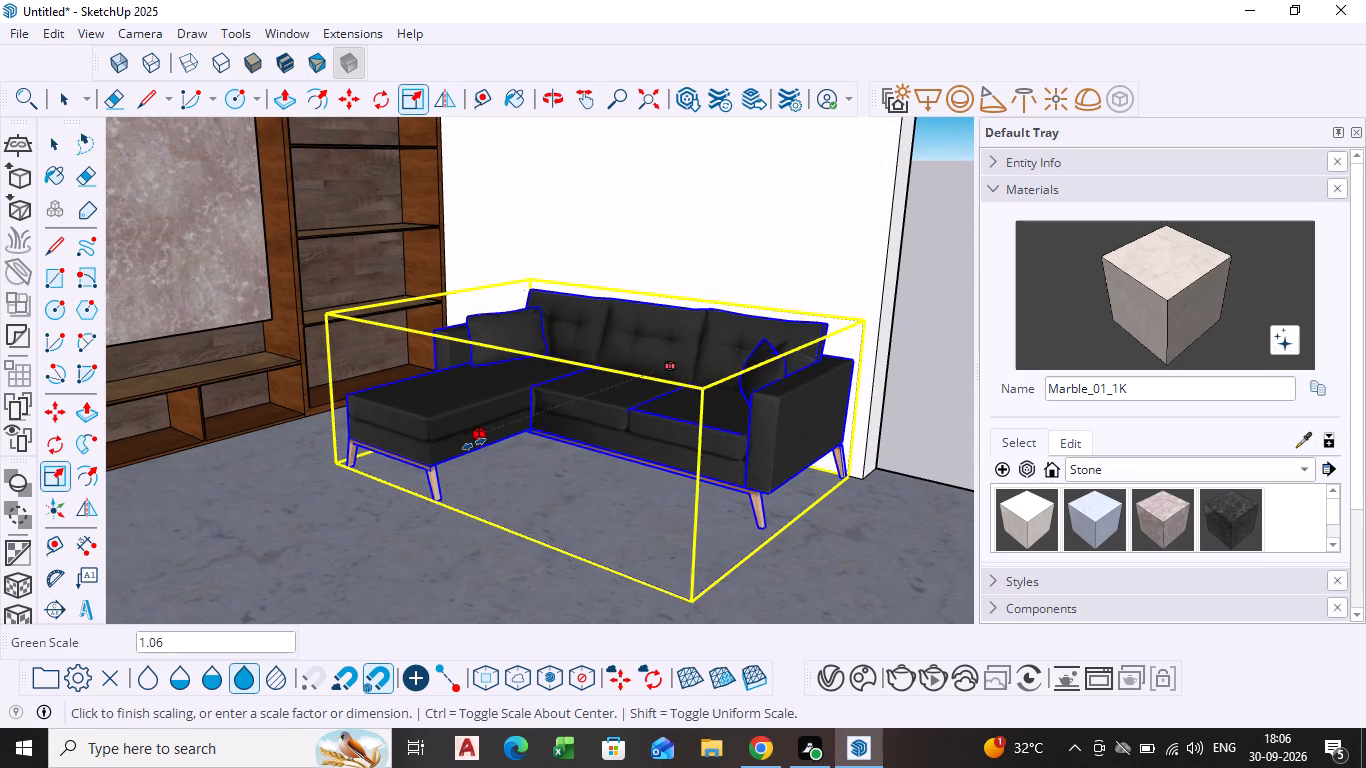
{"action": "left_click", "coordinate": [450, 464]}
{"action": "key", "text": "space"}
{"action": "scroll", "coordinate": [466, 485], "scroll_direction": "down", "scroll_amount": 5}
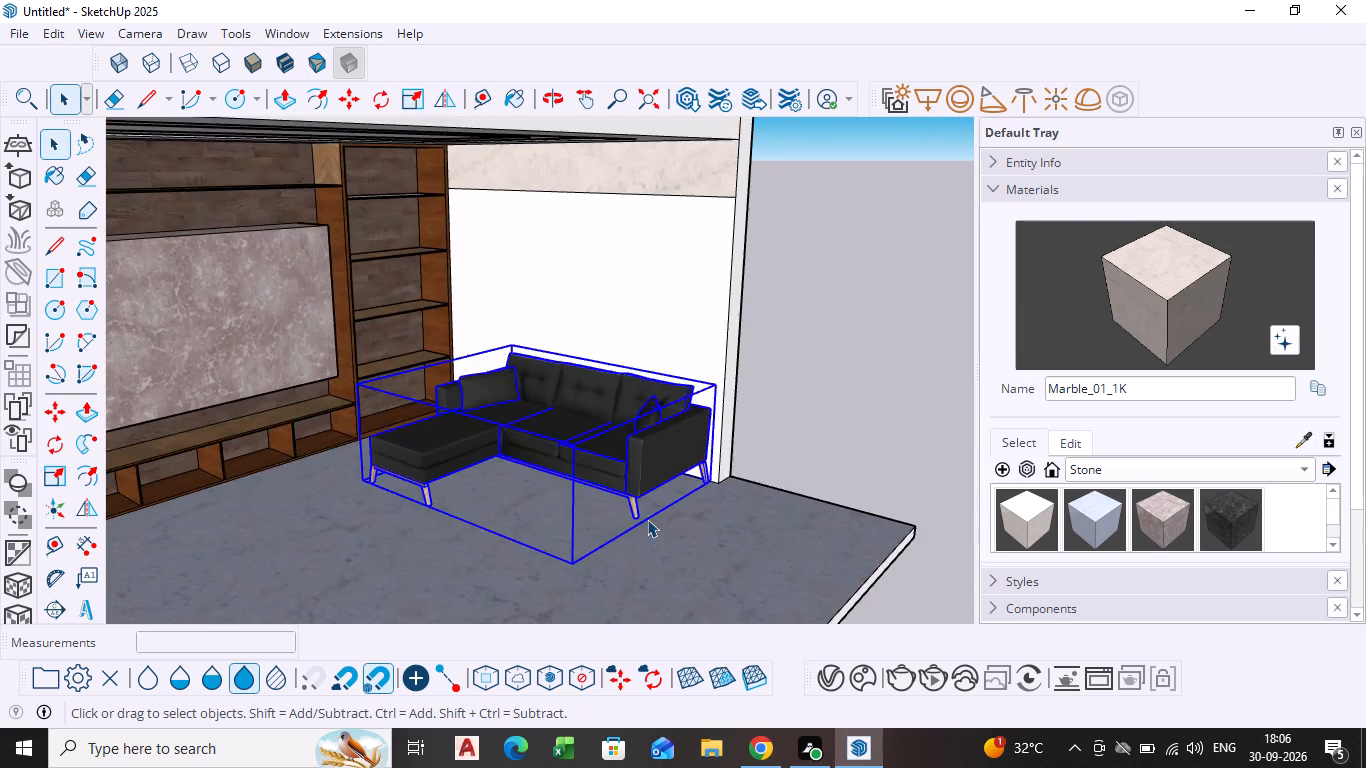
{"action": "scroll", "coordinate": [647, 519], "scroll_direction": "down", "scroll_amount": 5}
{"action": "left_click", "coordinate": [807, 237]}
Examine the enlarged sofa's size and placement in the whole room from the open front side.
{"action": "middle_click_drag", "start_coordinate": [739, 448], "coordinate": [440, 435]}
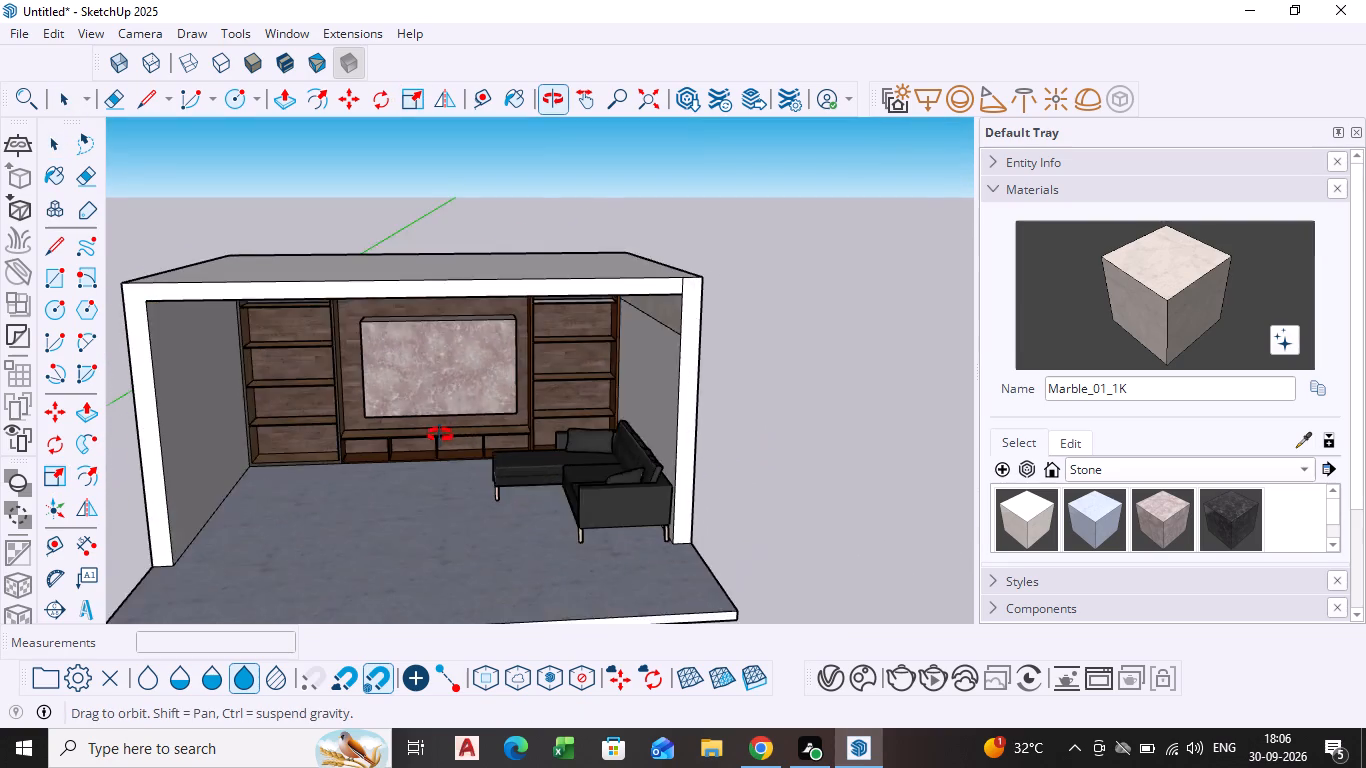
{"action": "middle_click_drag", "start_coordinate": [440, 435], "coordinate": [439, 435]}
{"action": "scroll", "coordinate": [482, 474], "scroll_direction": "up", "scroll_amount": 5}
{"action": "scroll", "coordinate": [545, 525], "scroll_direction": "up", "scroll_amount": 4}
{"action": "scroll", "coordinate": [547, 524], "scroll_direction": "down", "scroll_amount": 5}
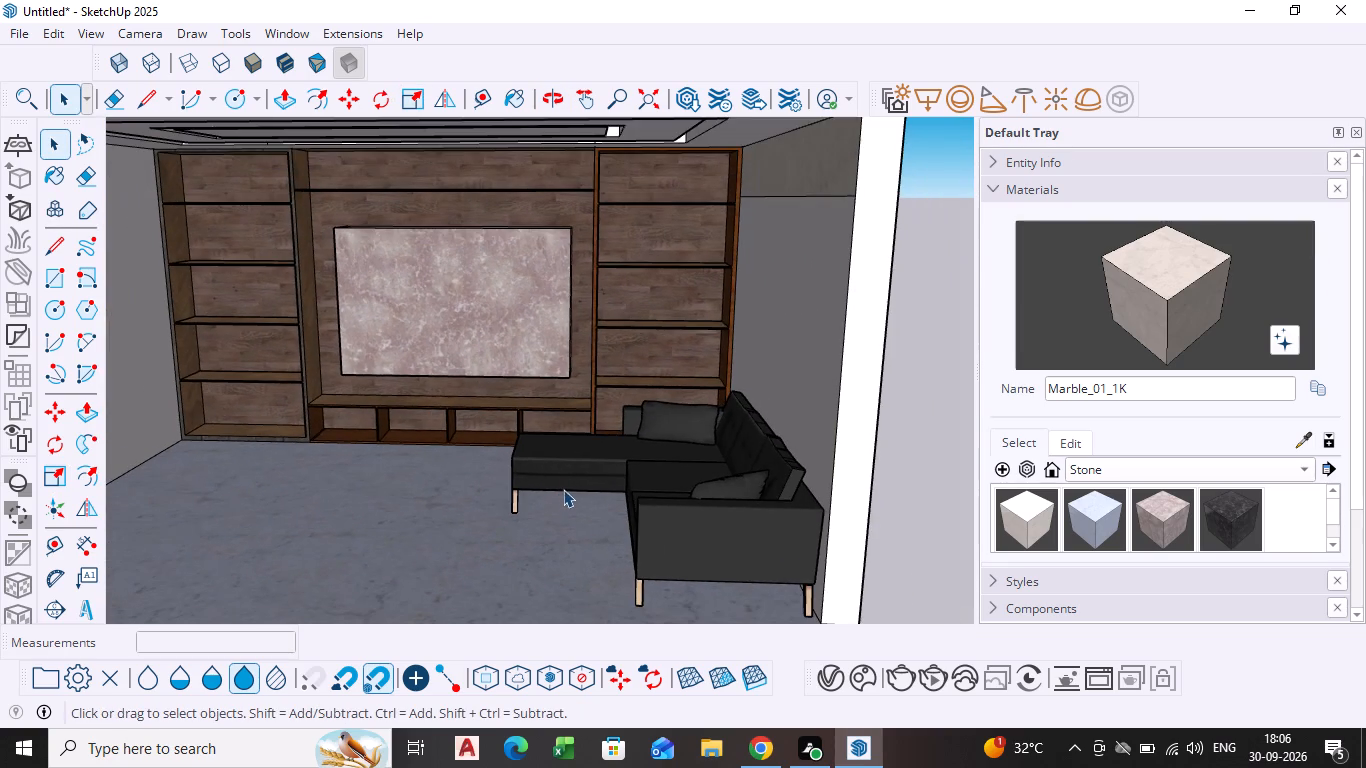
{"action": "scroll", "coordinate": [602, 437], "scroll_direction": "down", "scroll_amount": 5}
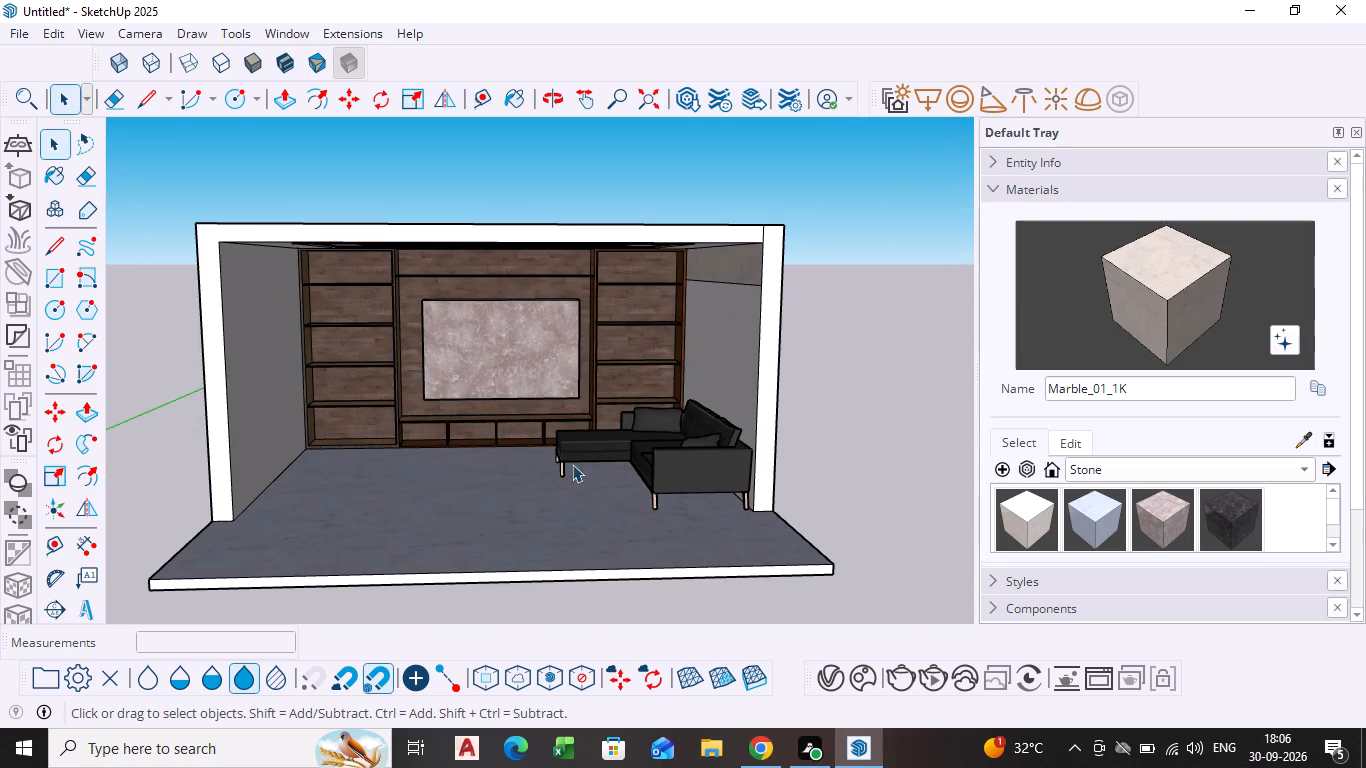
{"action": "middle_click", "coordinate": [562, 434], "text": "shift"}
{"action": "scroll", "coordinate": [567, 469], "scroll_direction": "up", "scroll_amount": 3}
{"action": "scroll", "coordinate": [567, 469], "scroll_direction": "down", "scroll_amount": 1}
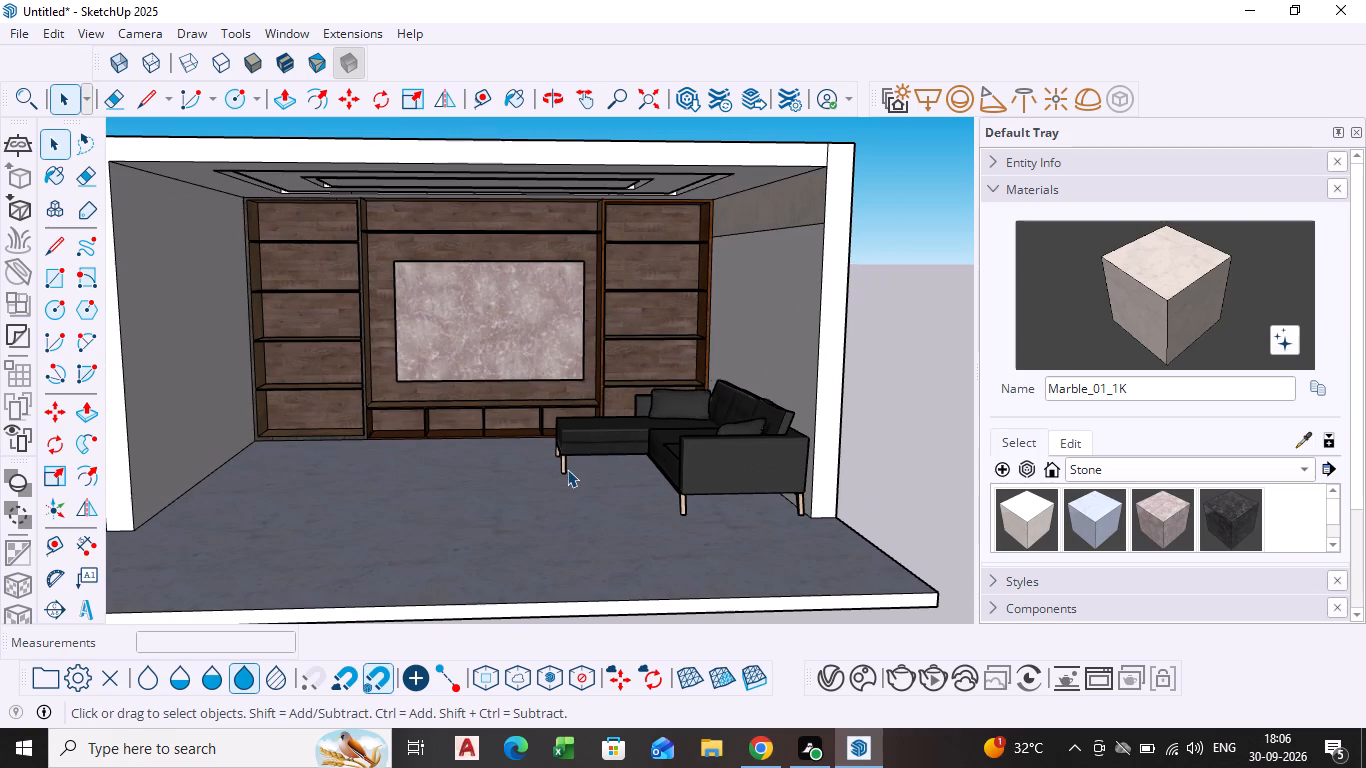
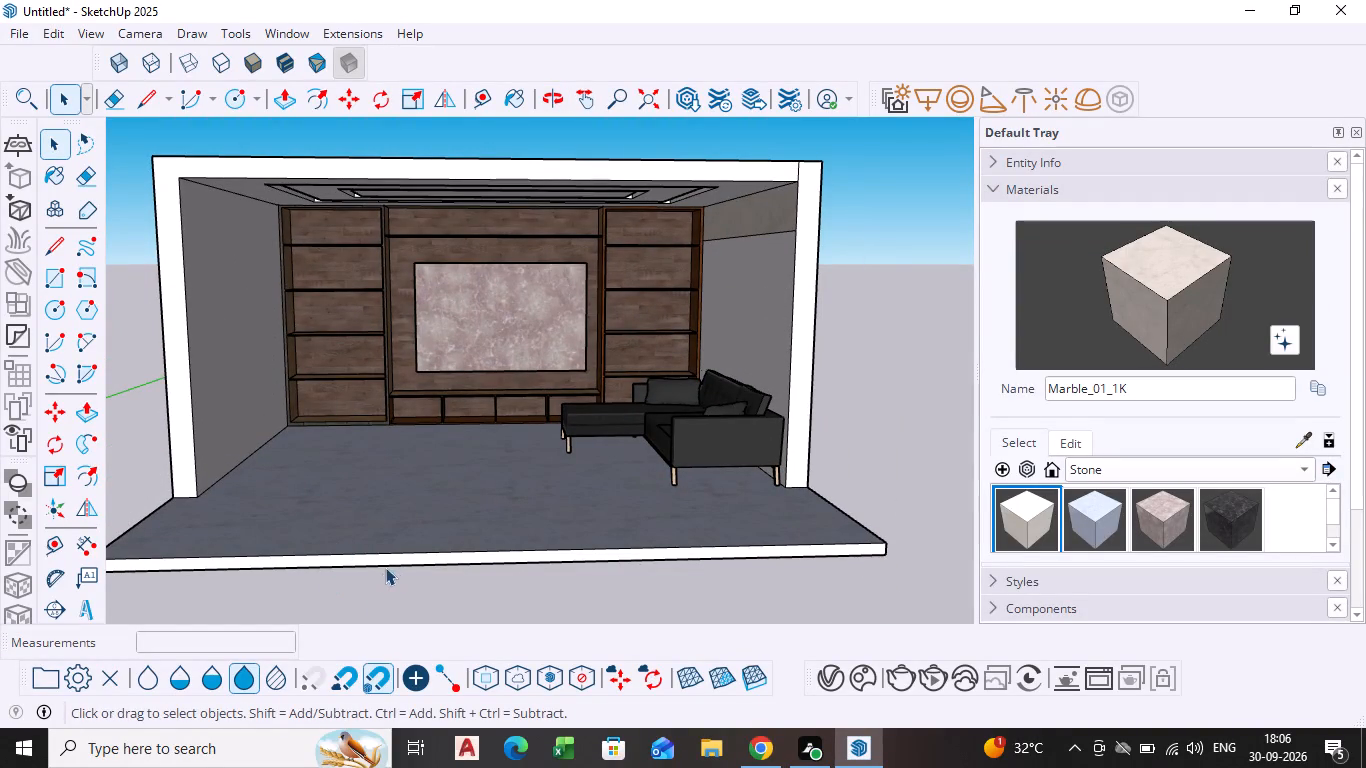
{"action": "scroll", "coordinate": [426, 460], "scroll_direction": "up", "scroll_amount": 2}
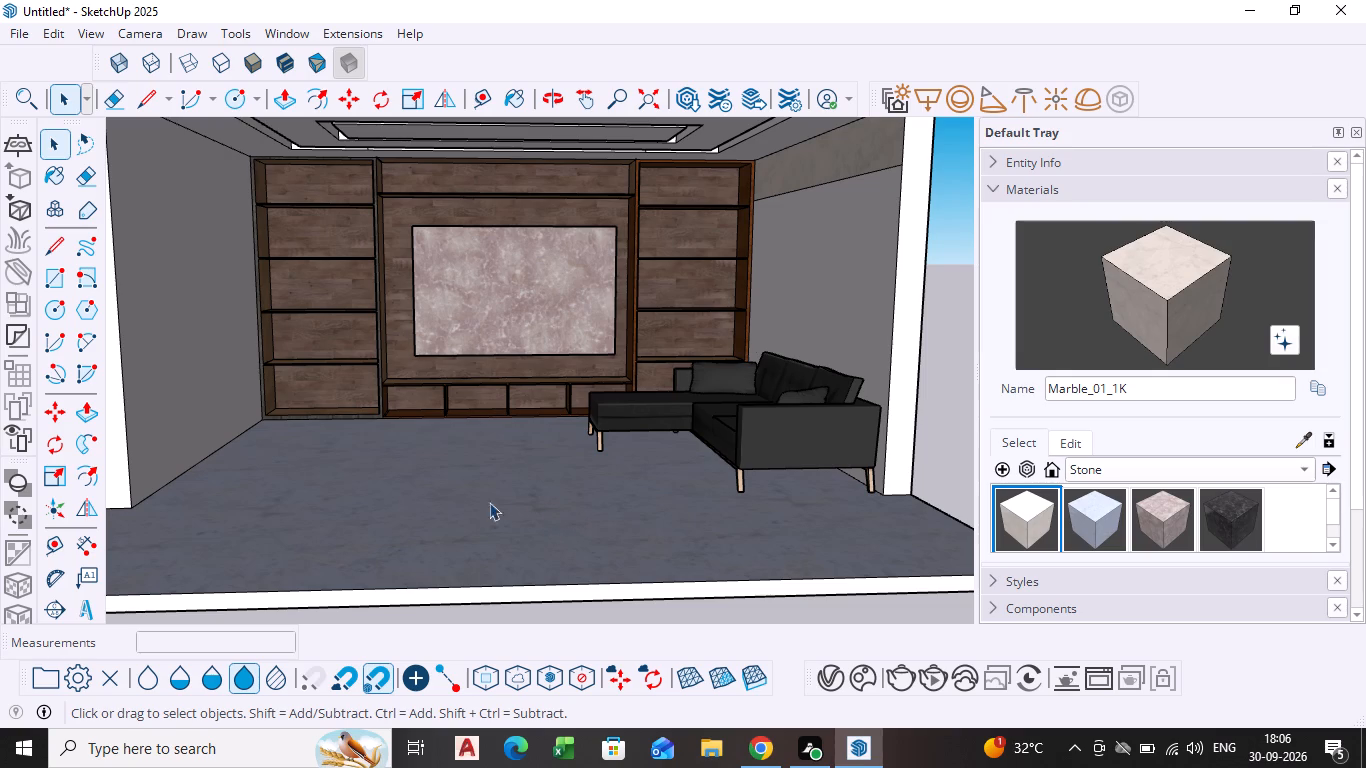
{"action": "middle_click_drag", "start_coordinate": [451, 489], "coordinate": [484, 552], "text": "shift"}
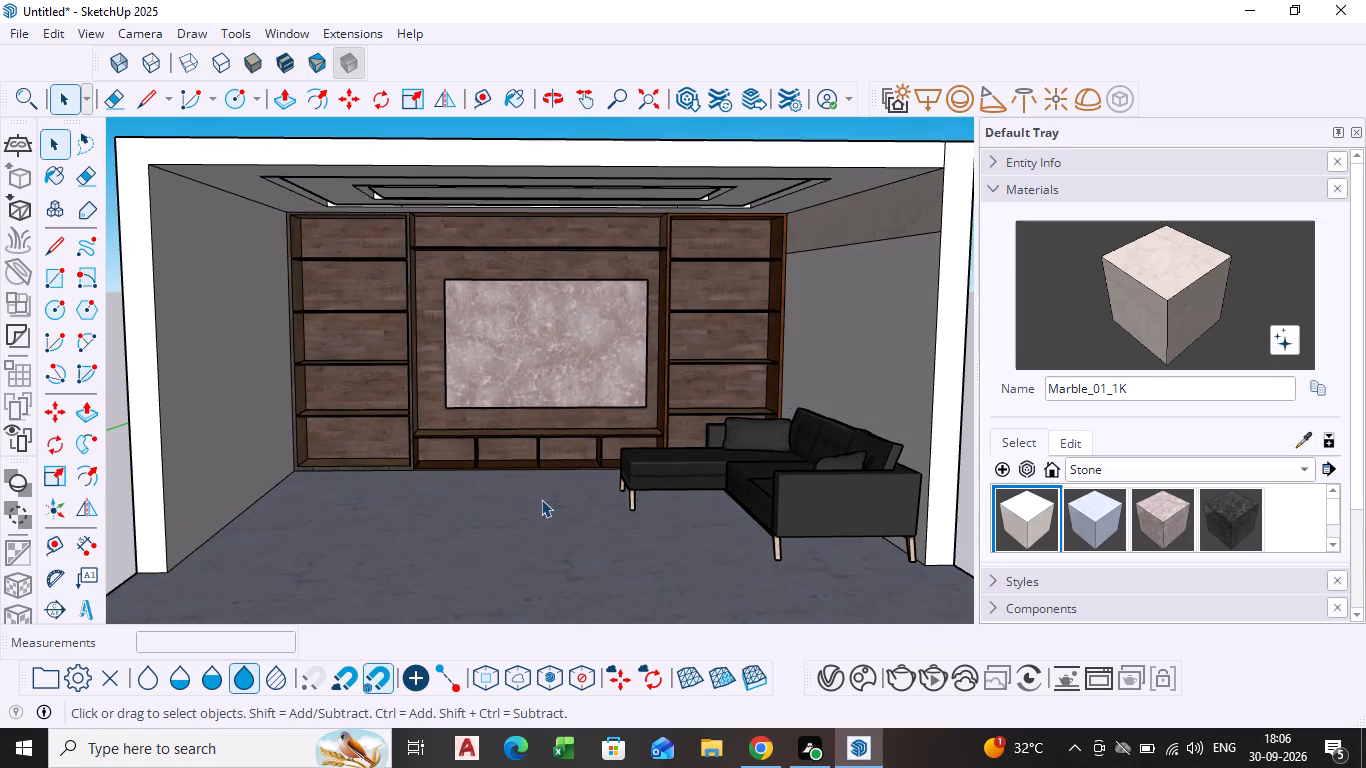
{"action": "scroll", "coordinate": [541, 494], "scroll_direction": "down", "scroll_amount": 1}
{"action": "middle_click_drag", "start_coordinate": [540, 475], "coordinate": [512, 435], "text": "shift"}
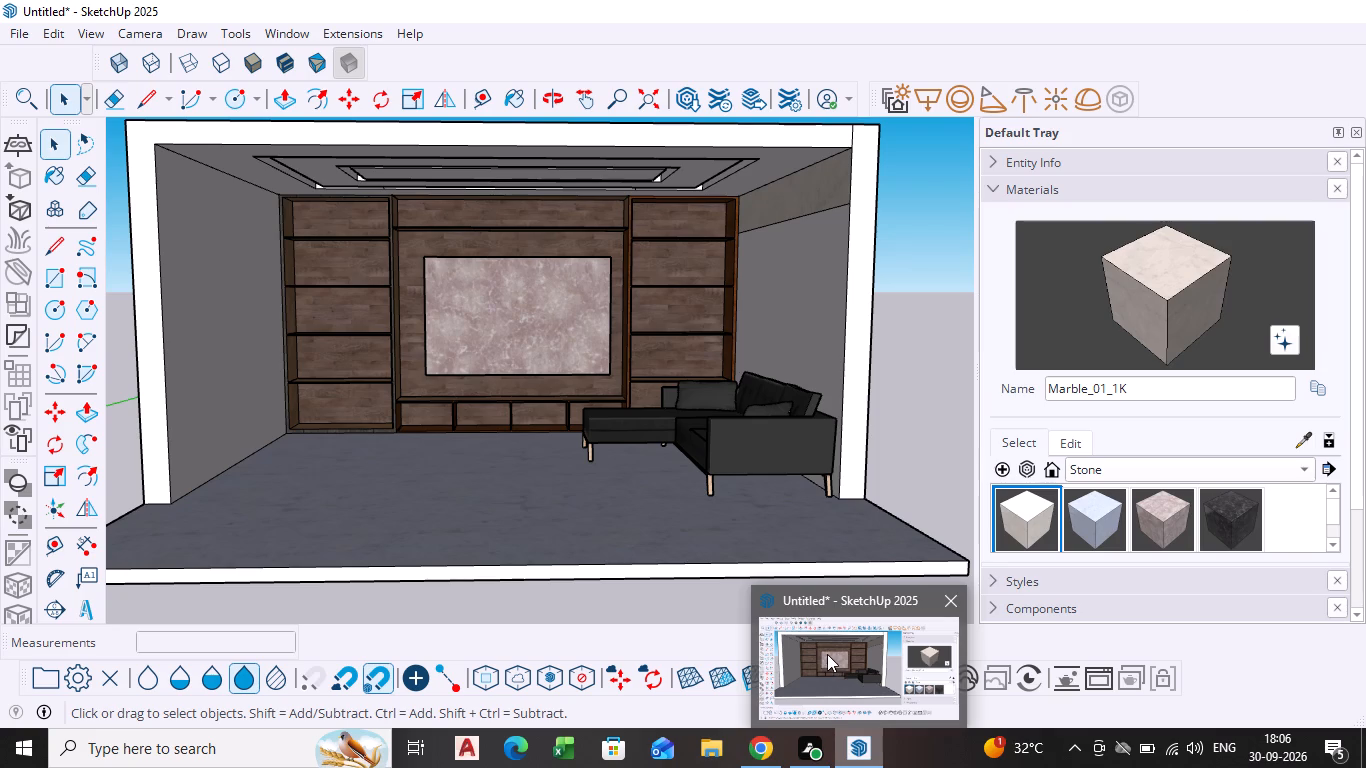
Switch to 3D Warehouse in the browser and search its models for "TIPAI".
{"action": "left_click", "coordinate": [757, 582]}
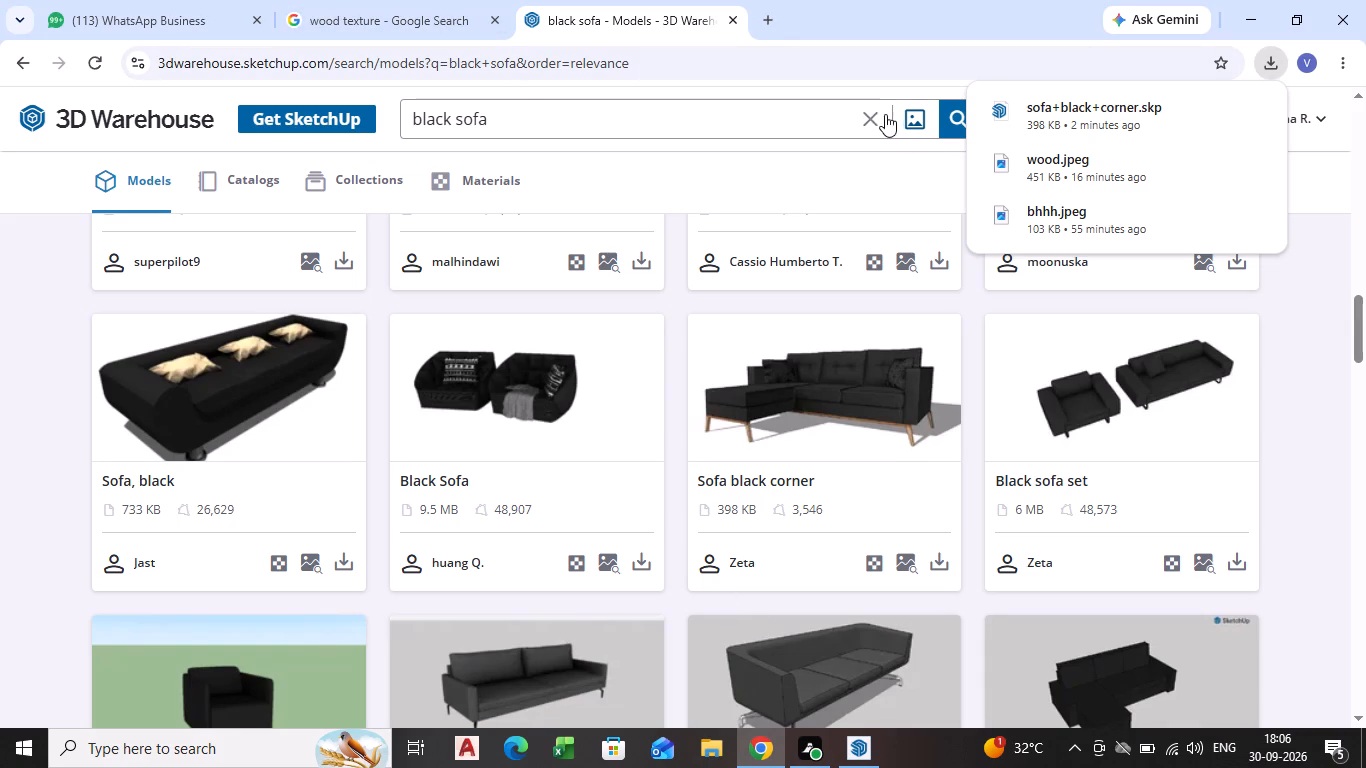
{"action": "left_click", "coordinate": [874, 115]}
{"action": "key", "text": "t"}
{"action": "type", "text": "IPAI"}
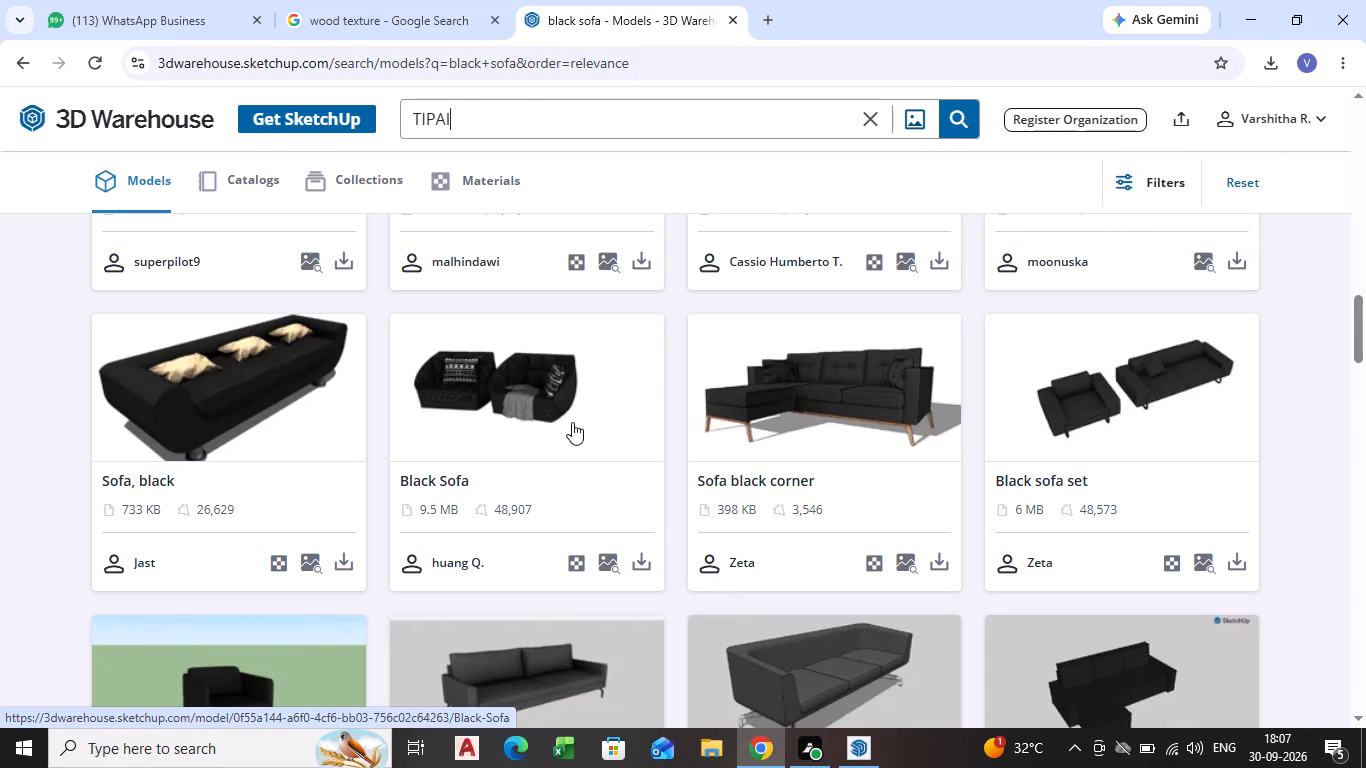
{"action": "key", "text": "Return"}
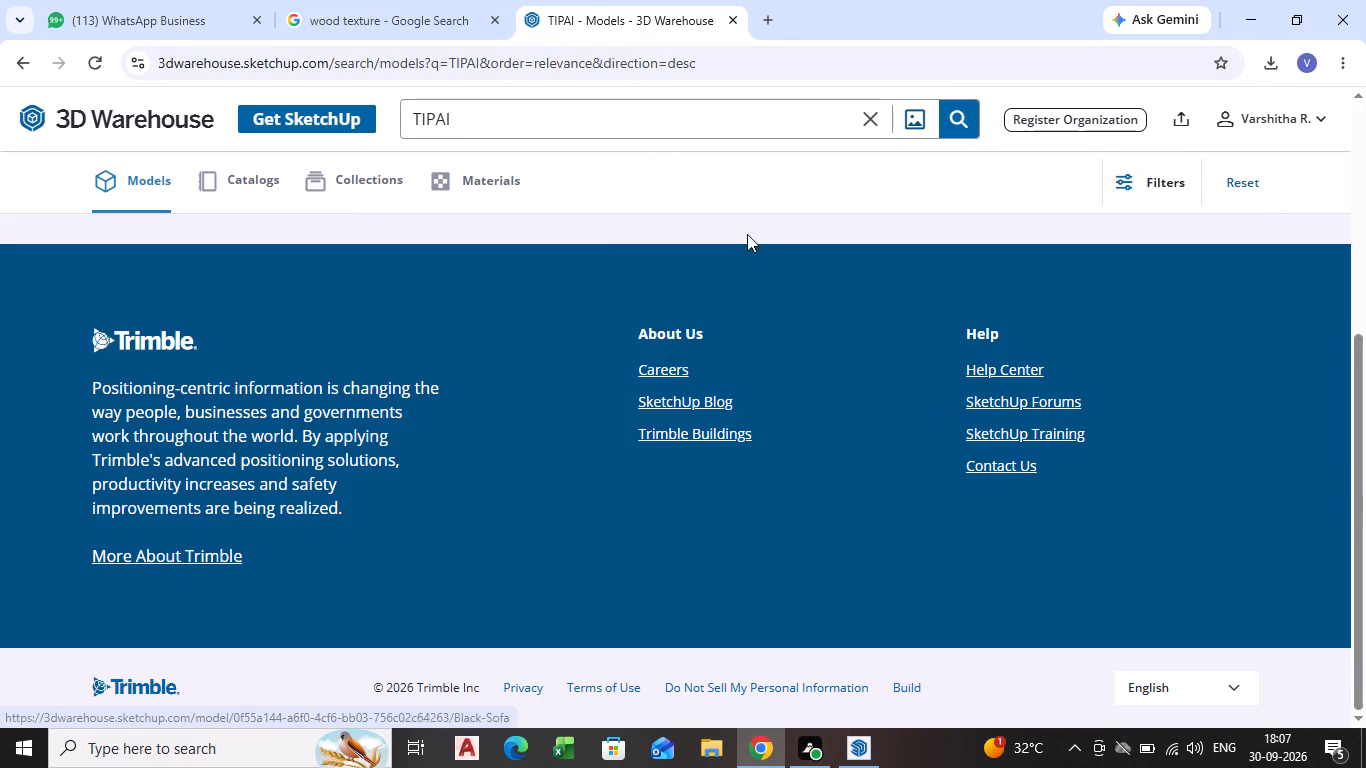
{"action": "scroll", "coordinate": [544, 361], "scroll_direction": "up", "scroll_amount": 11}
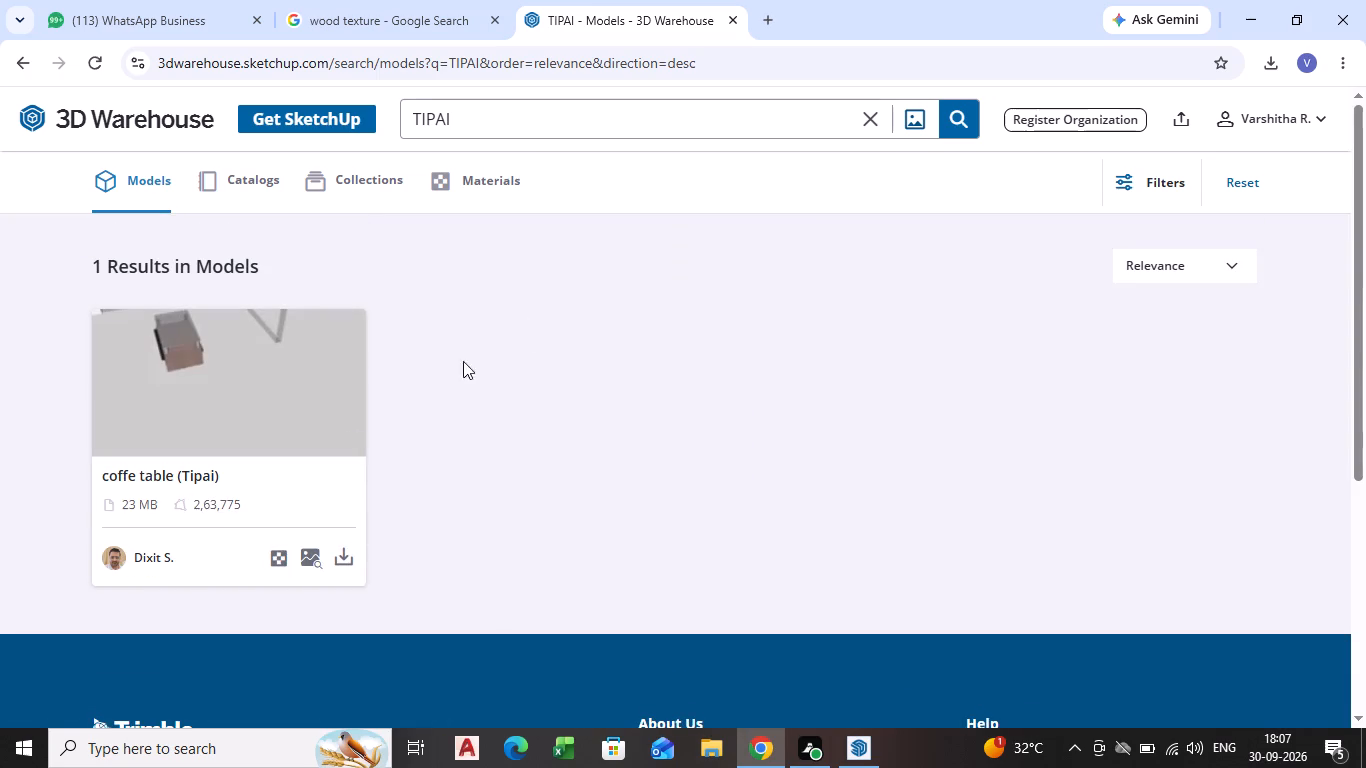
Replace the 3D Warehouse search with "COFFEE TABLE" and run it.
{"action": "left_click", "coordinate": [862, 132]}
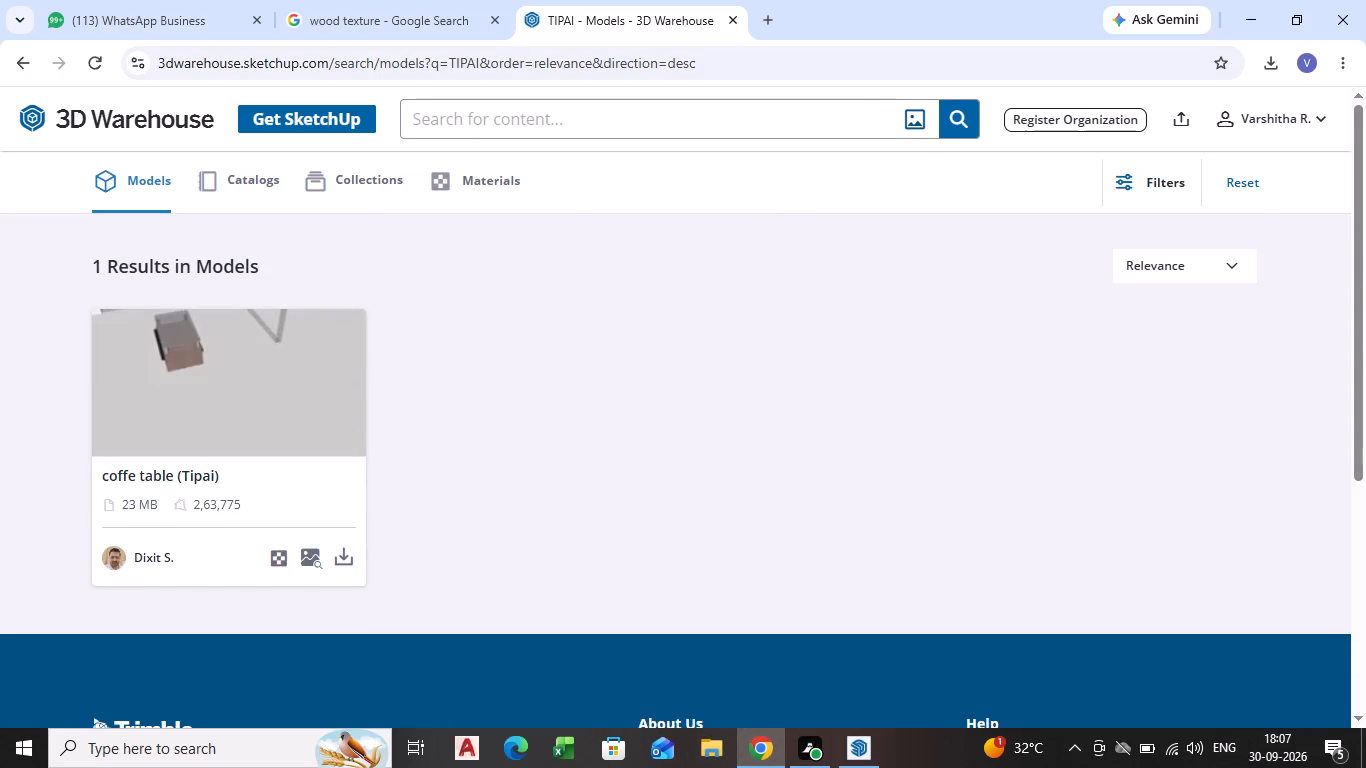
{"action": "key", "text": "c"}
{"action": "key", "text": "o"}
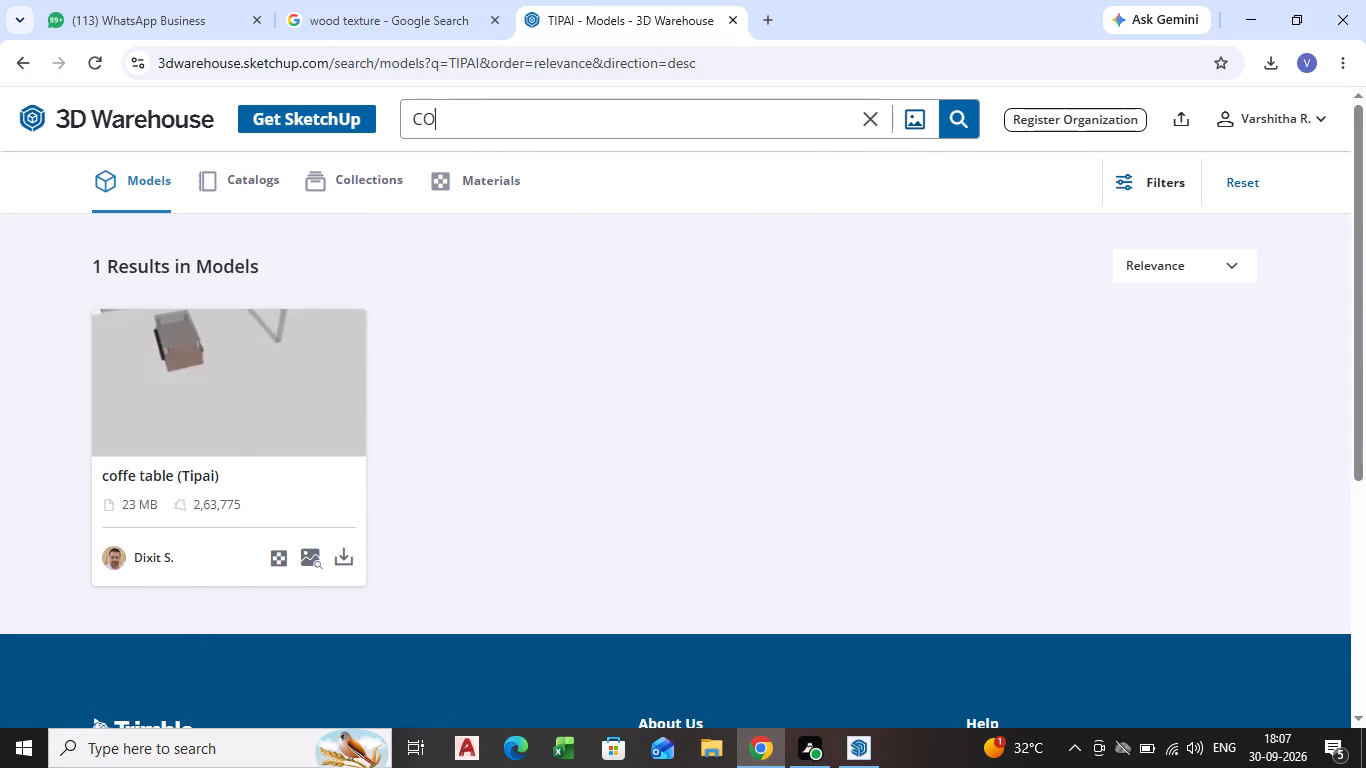
{"action": "type", "text": "FFEE"}
{"action": "key", "text": "space"}
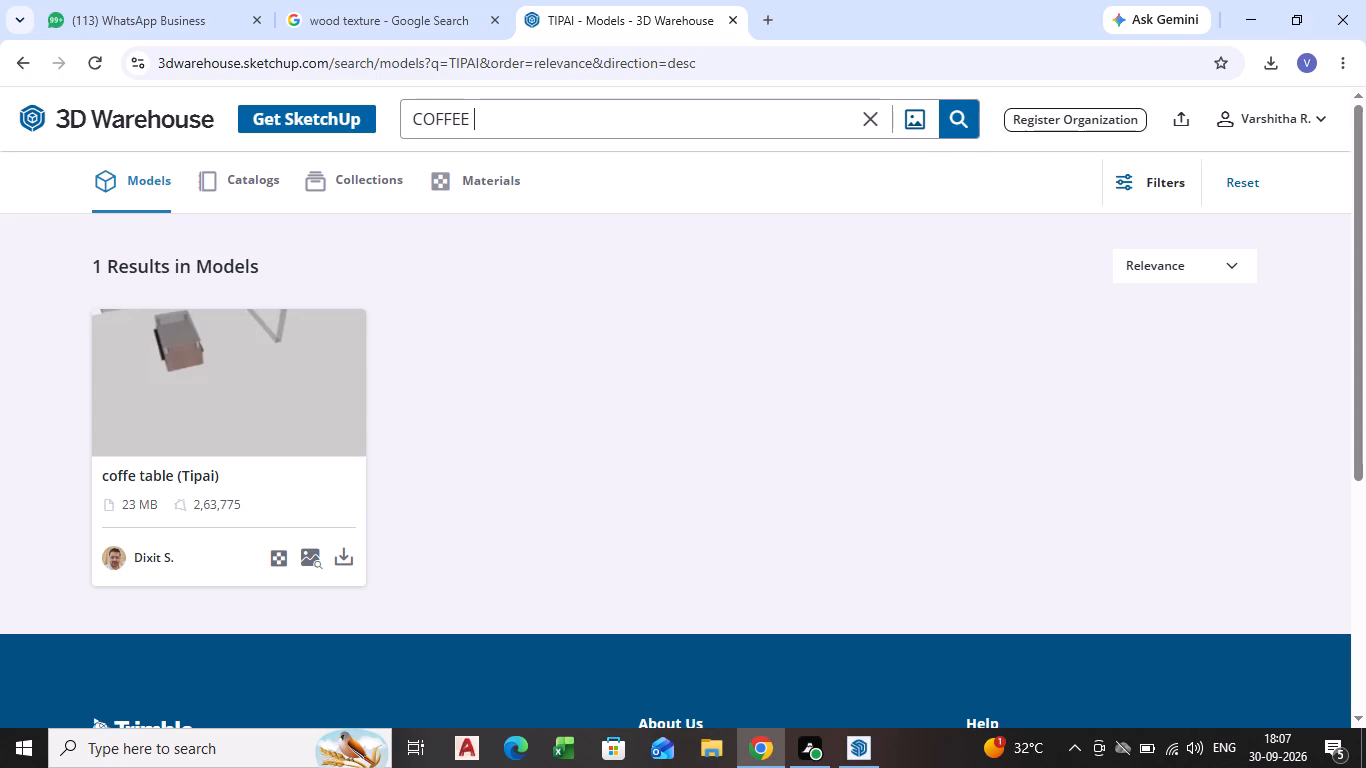
{"action": "key", "text": "t"}
{"action": "type", "text": "AB"}
{"action": "key", "text": "l"}
{"action": "key", "text": "e"}
{"action": "key", "text": "Return"}
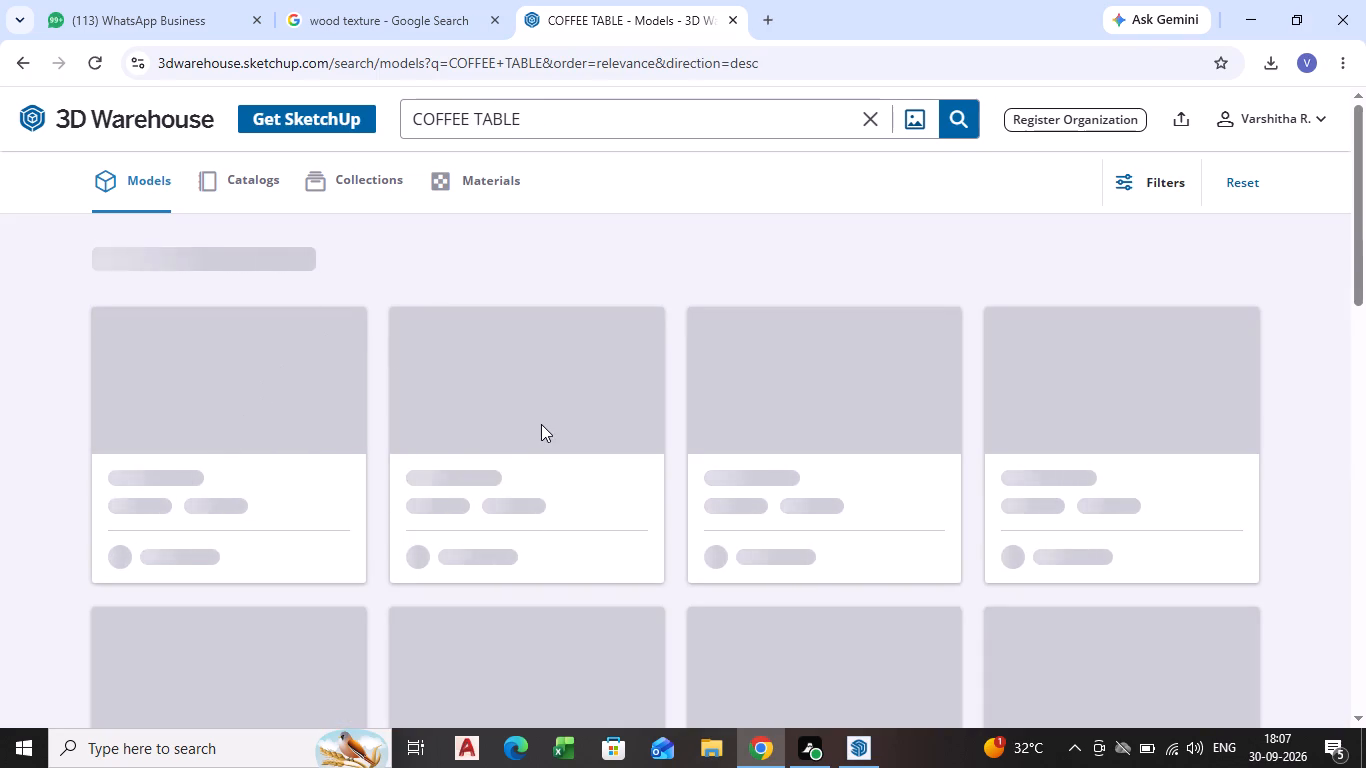
Browse the coffee table models for one that suits the living room, comparing their shapes and file sizes.
{"action": "scroll", "coordinate": [483, 443], "scroll_direction": "down", "scroll_amount": 1}
{"action": "scroll", "coordinate": [566, 475], "scroll_direction": "down", "scroll_amount": 2}
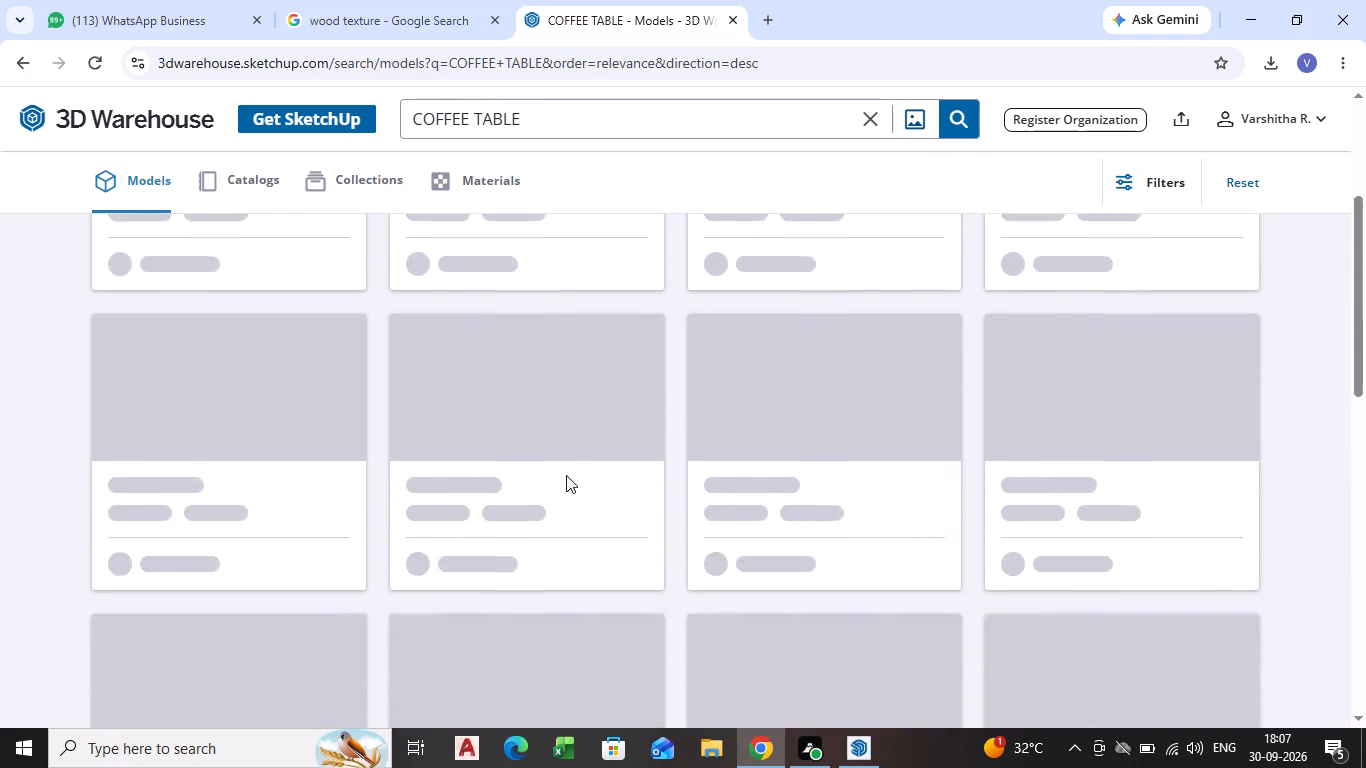
{"action": "scroll", "coordinate": [524, 469], "scroll_direction": "up", "scroll_amount": 4}
{"action": "scroll", "coordinate": [699, 537], "scroll_direction": "down", "scroll_amount": 2}
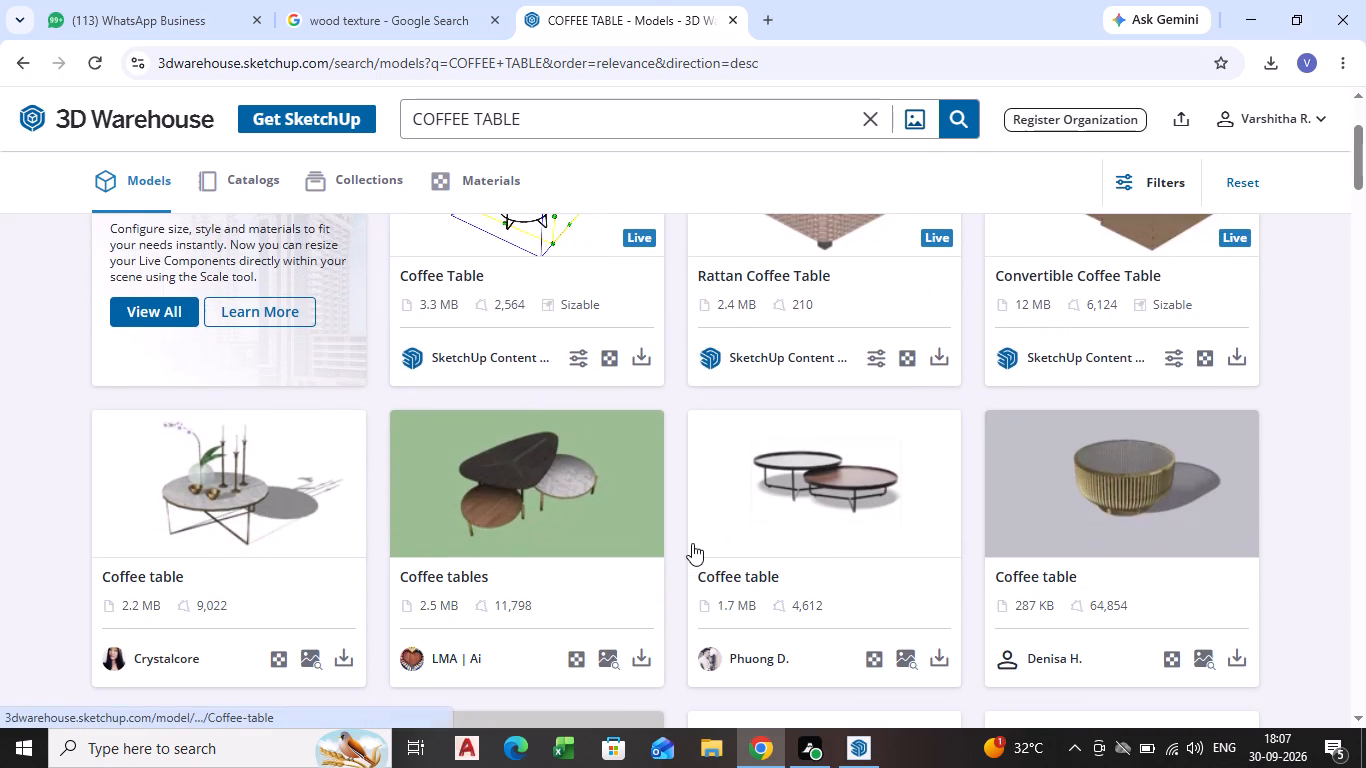
{"action": "scroll", "coordinate": [565, 470], "scroll_direction": "down", "scroll_amount": 2}
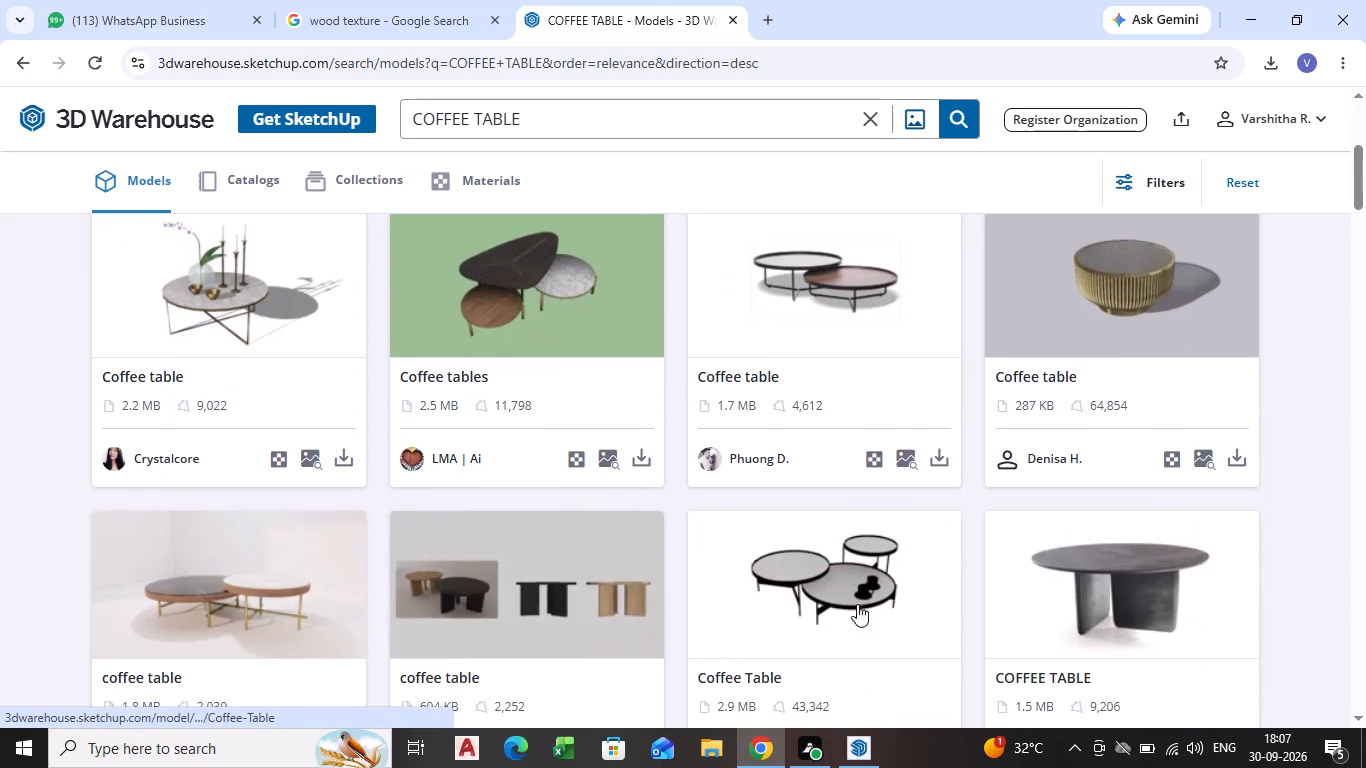
{"action": "scroll", "coordinate": [575, 453], "scroll_direction": "up", "scroll_amount": 5}
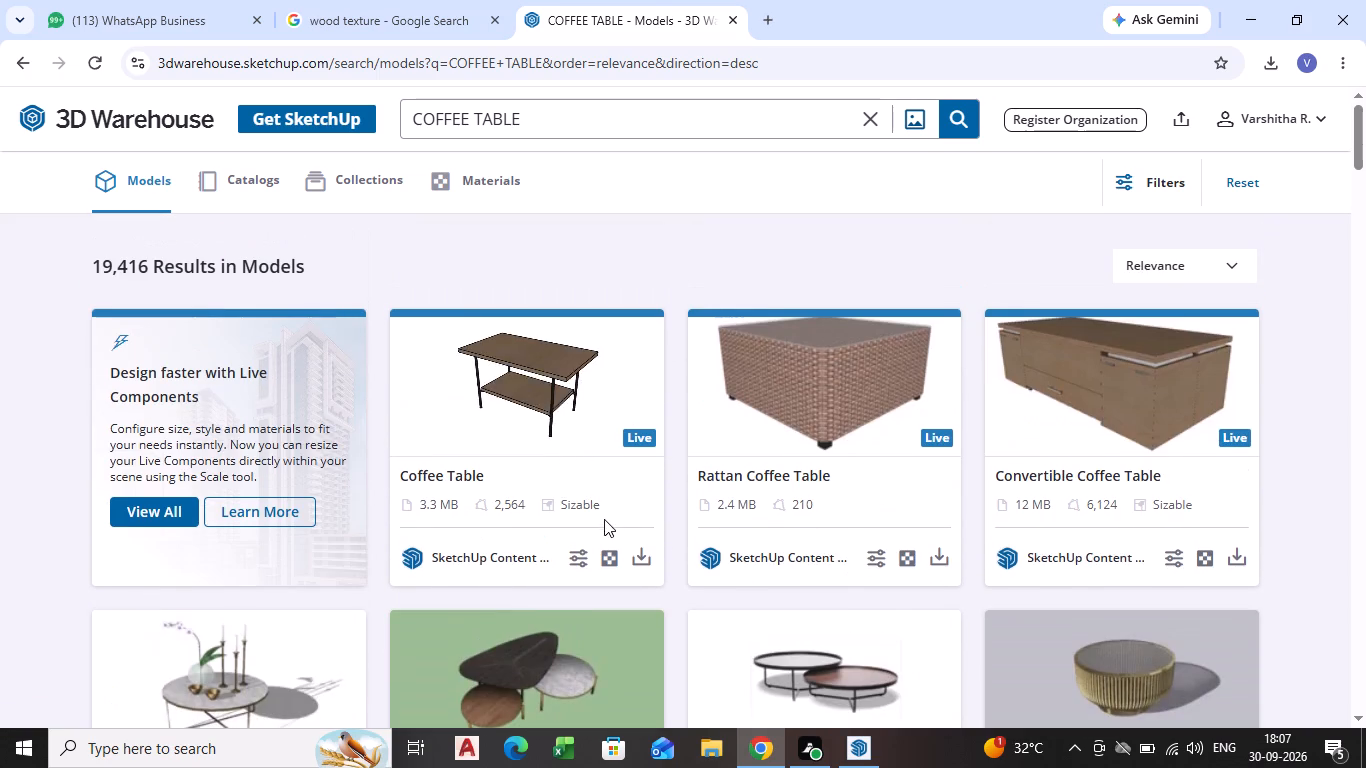
{"action": "scroll", "coordinate": [853, 448], "scroll_direction": "down", "scroll_amount": 4}
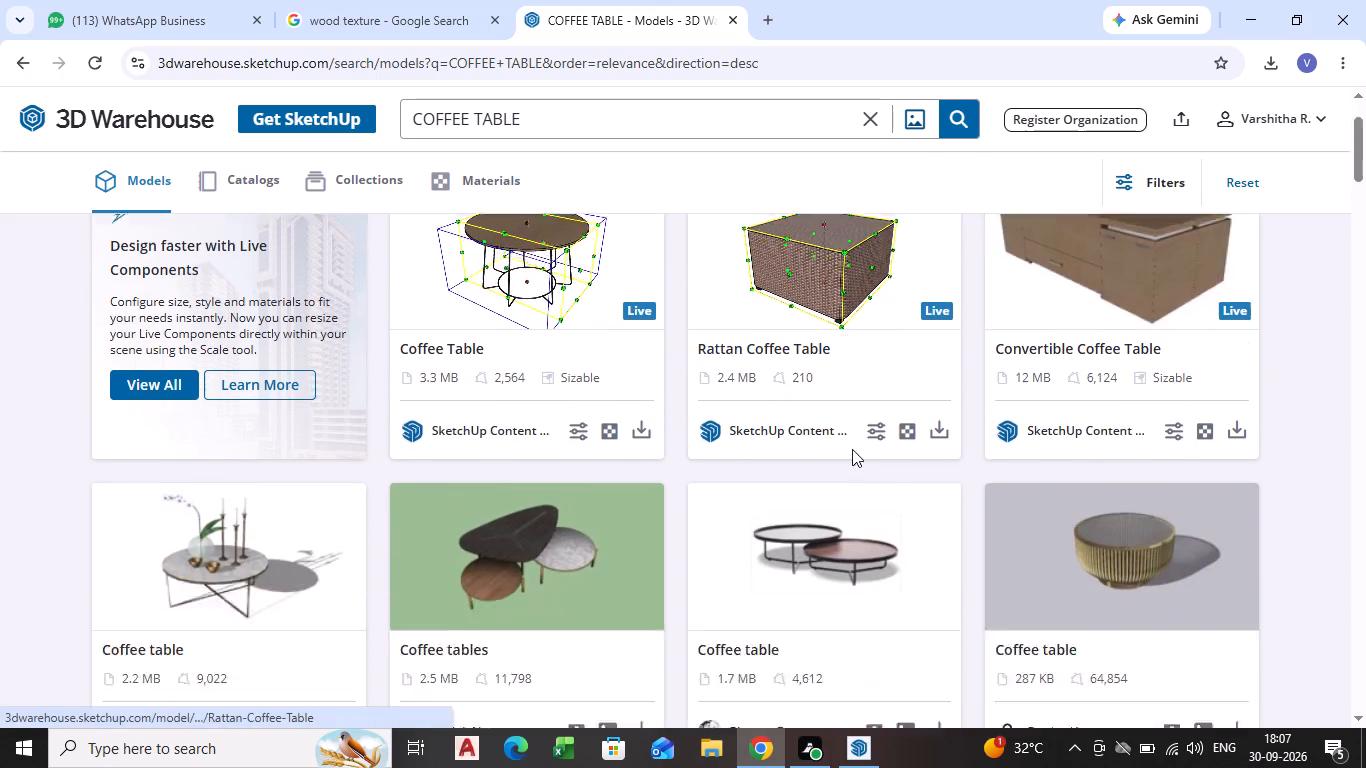
{"action": "scroll", "coordinate": [869, 410], "scroll_direction": "down", "scroll_amount": 6}
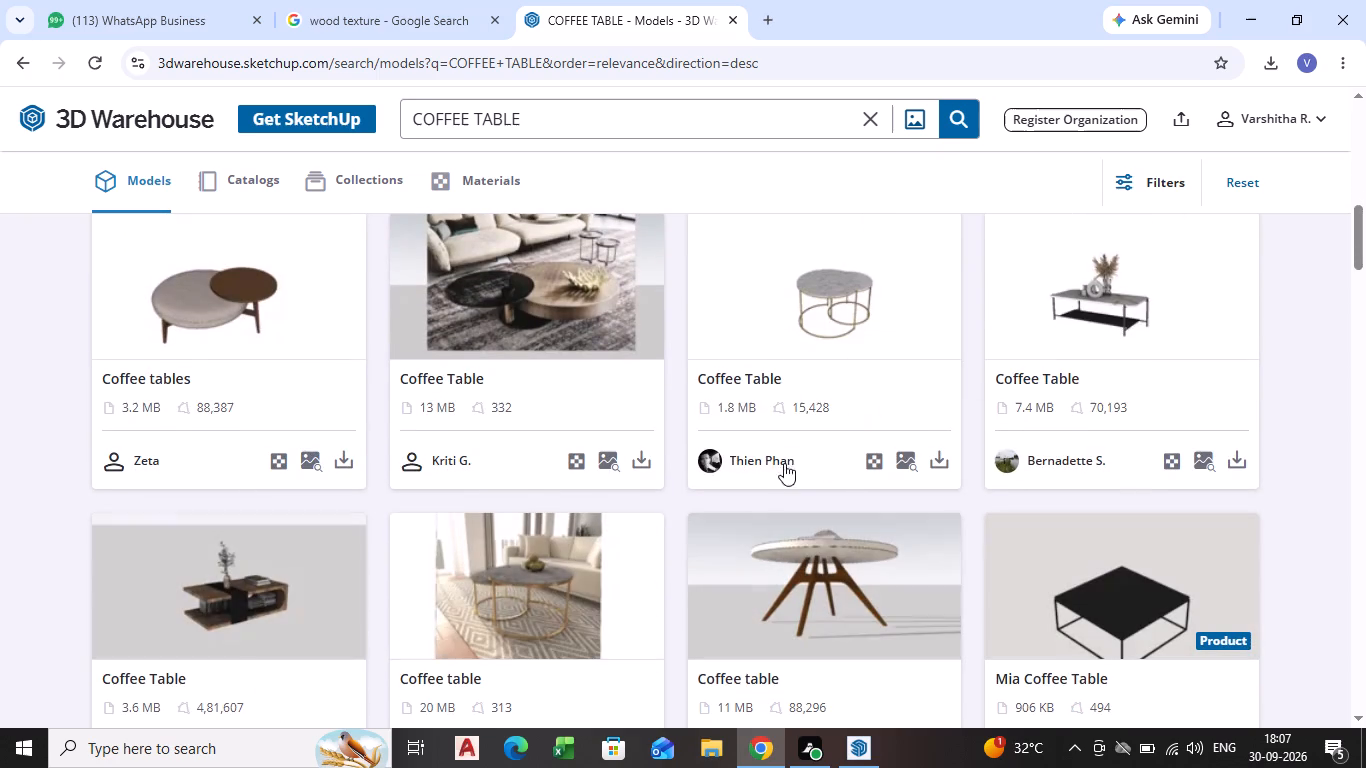
{"action": "scroll", "coordinate": [474, 534], "scroll_direction": "down", "scroll_amount": 3}
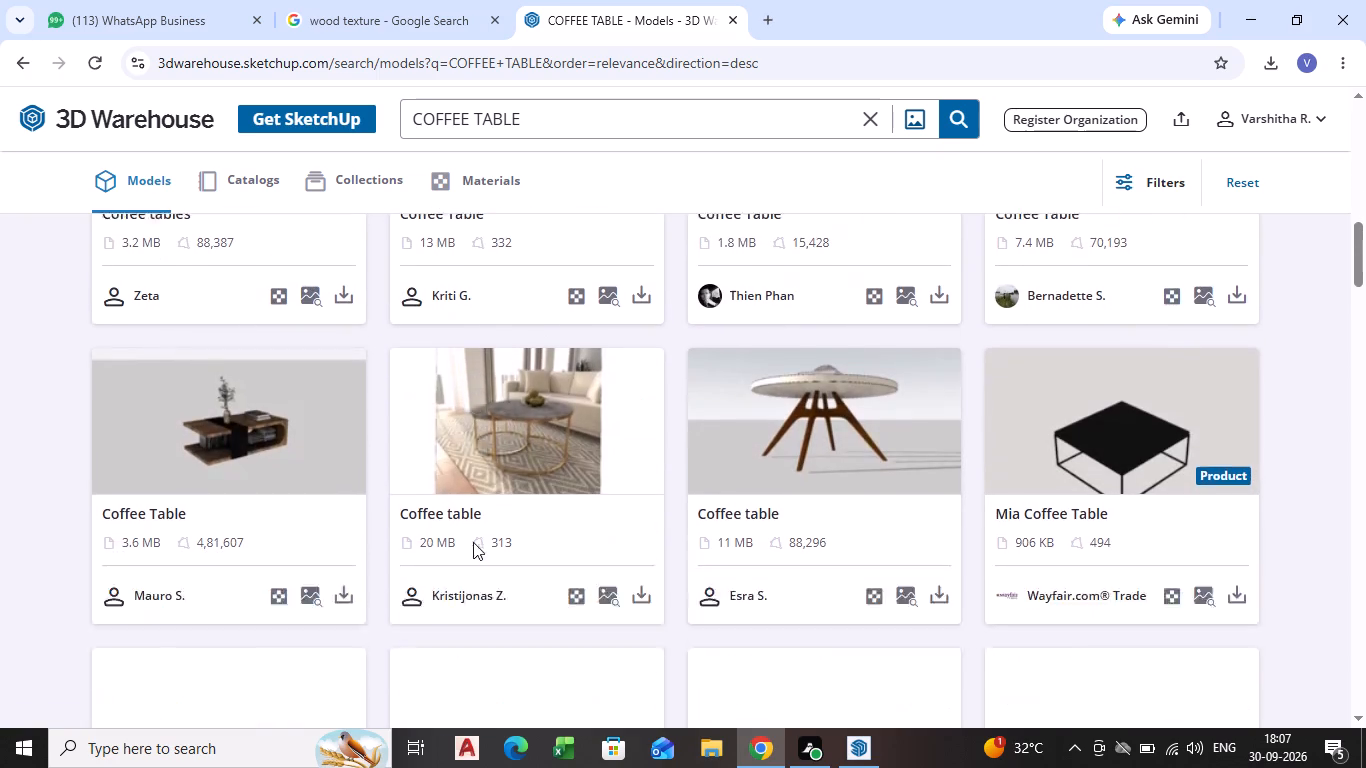
{"action": "scroll", "coordinate": [519, 519], "scroll_direction": "down", "scroll_amount": 1}
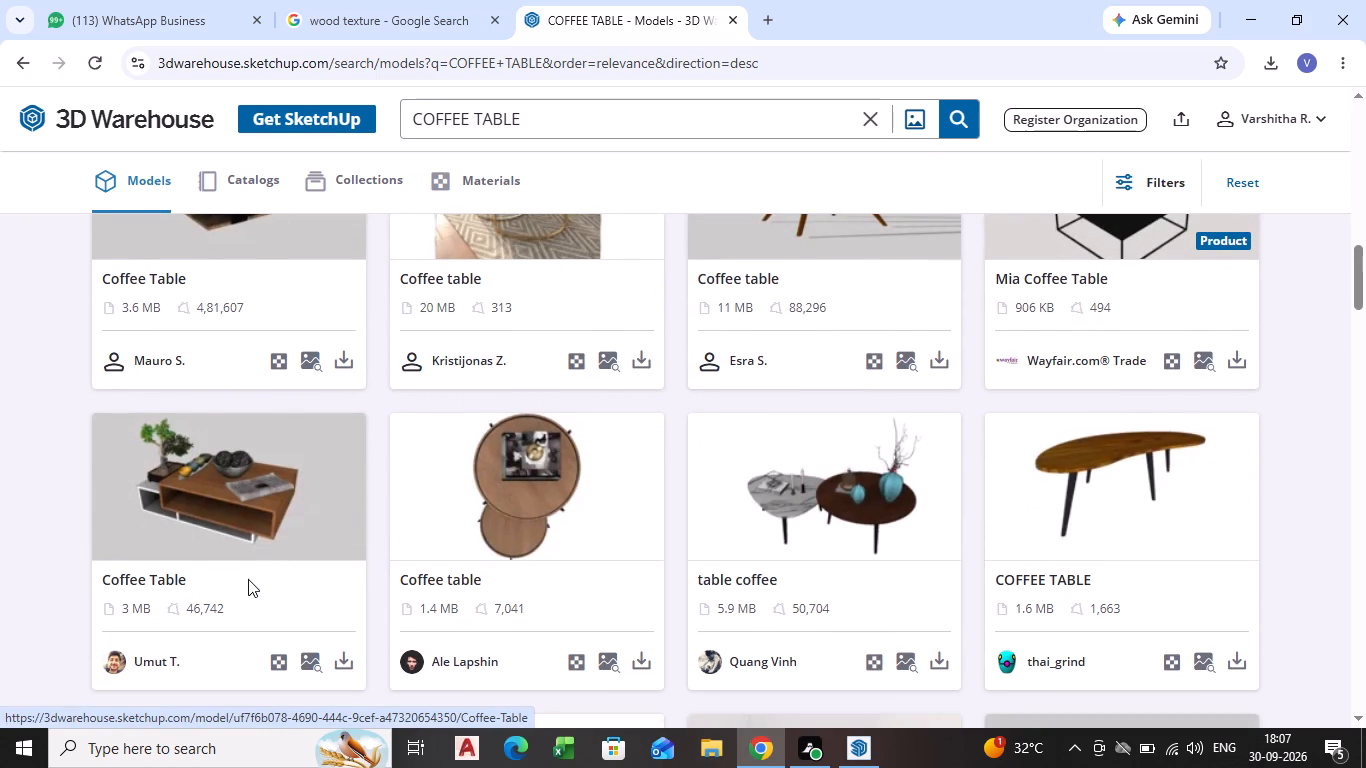
{"action": "scroll", "coordinate": [248, 579], "scroll_direction": "down", "scroll_amount": 2}
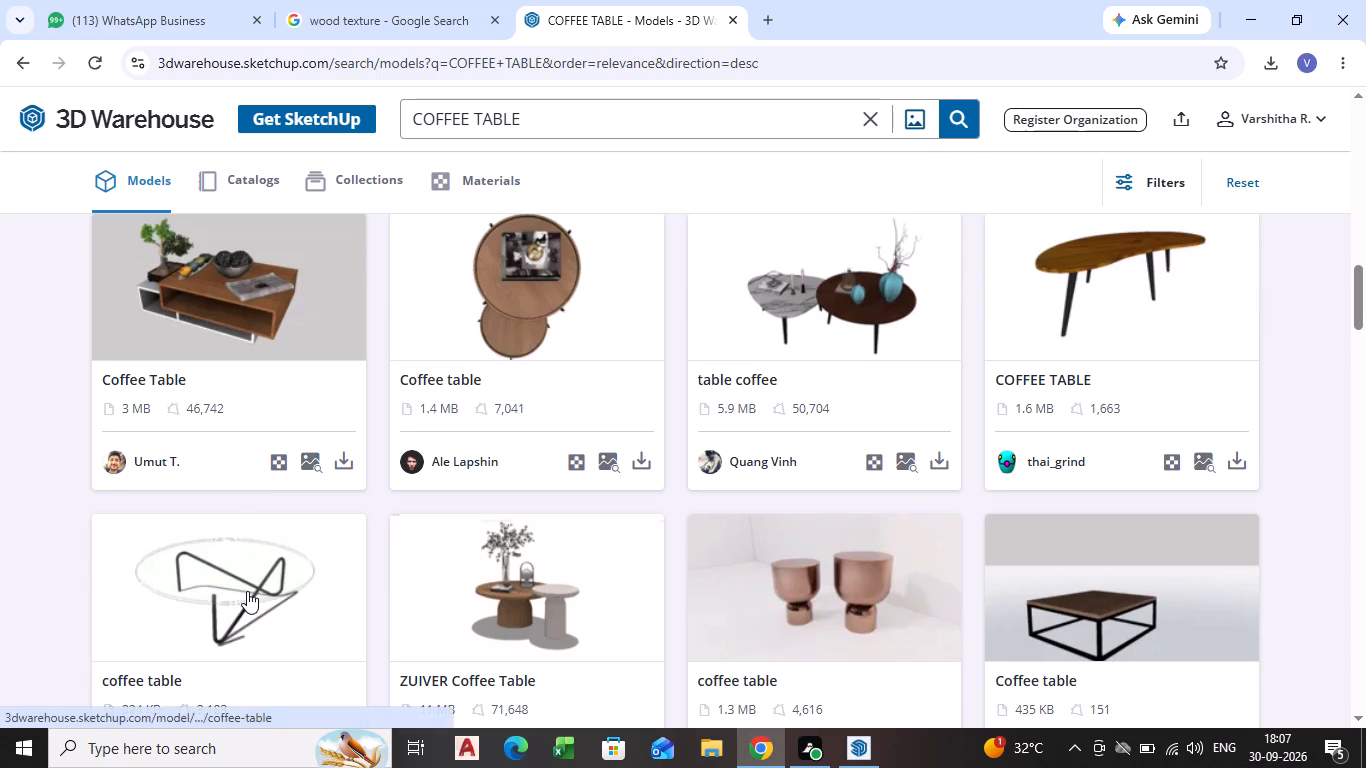
{"action": "scroll", "coordinate": [247, 591], "scroll_direction": "down", "scroll_amount": 1}
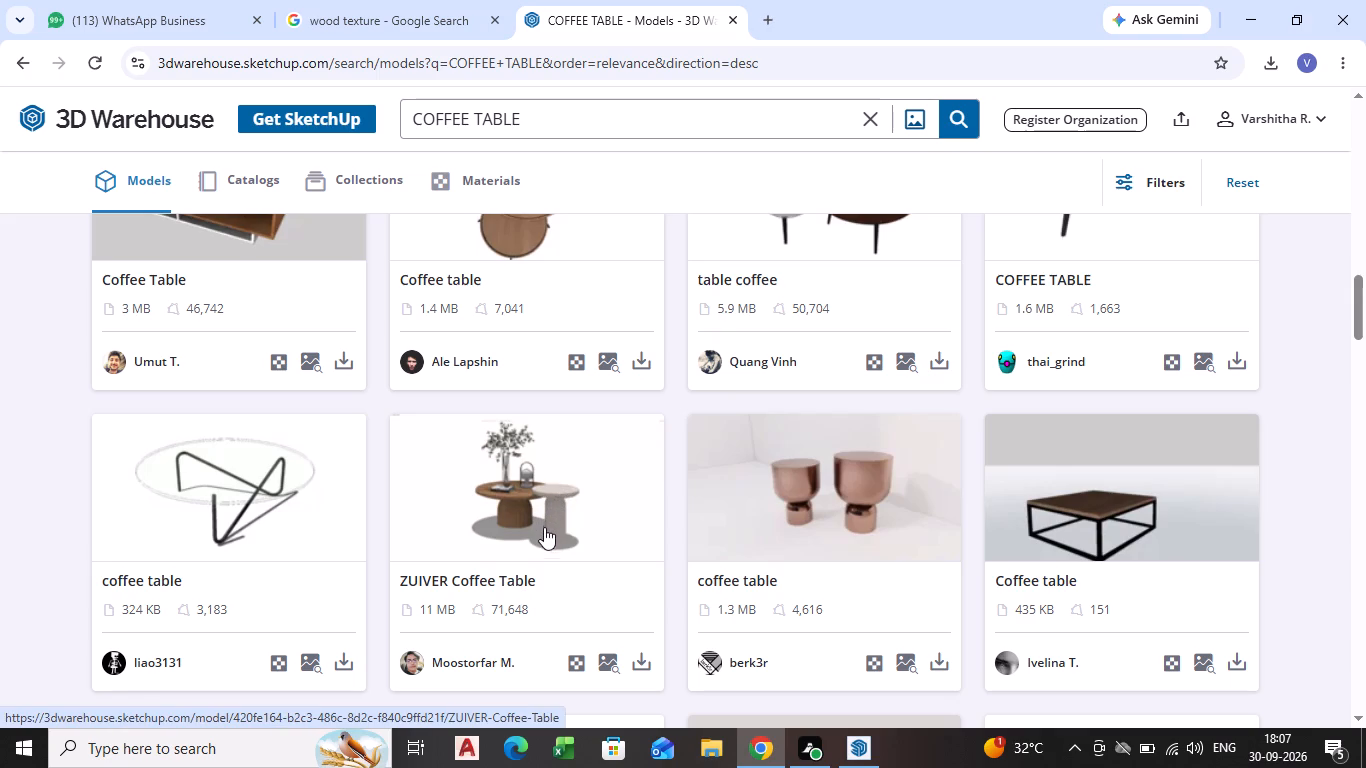
{"action": "scroll", "coordinate": [545, 533], "scroll_direction": "down", "scroll_amount": 1}
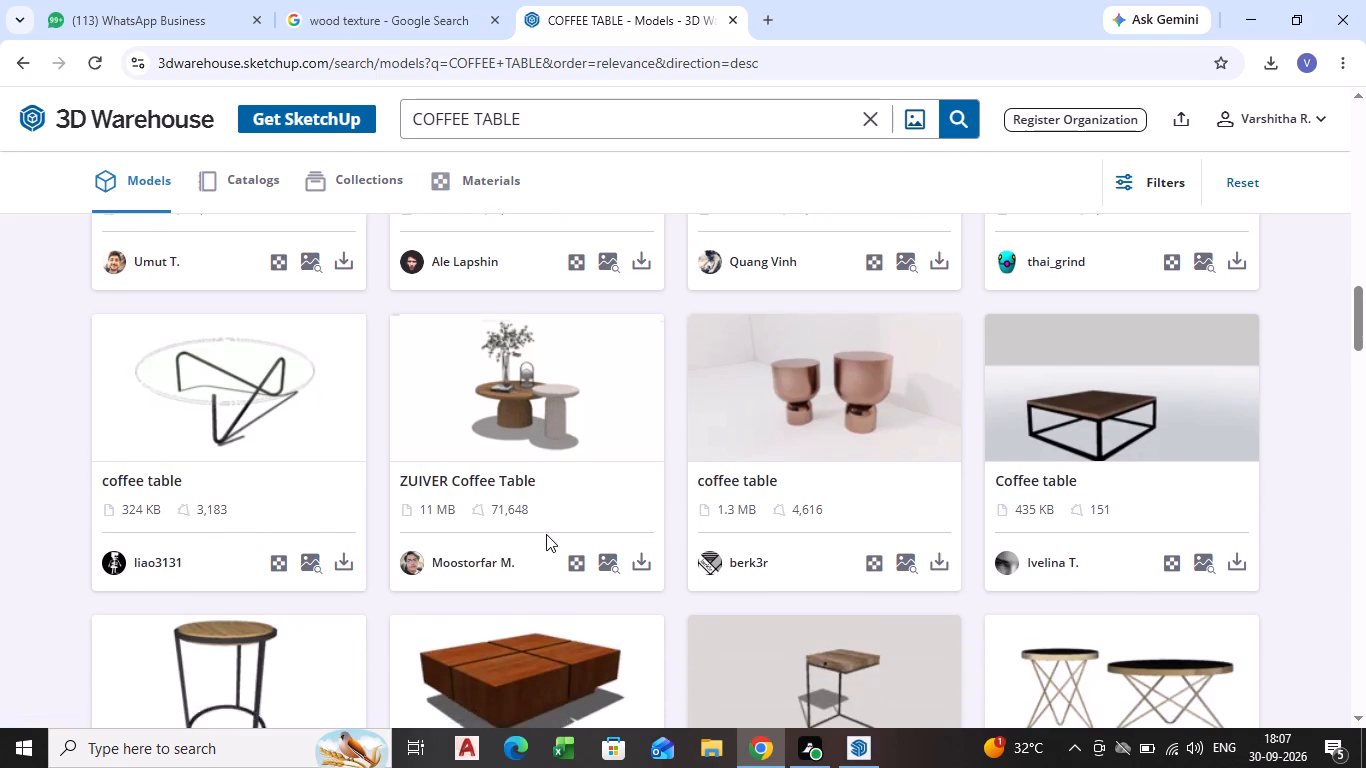
{"action": "scroll", "coordinate": [546, 534], "scroll_direction": "down", "scroll_amount": 2}
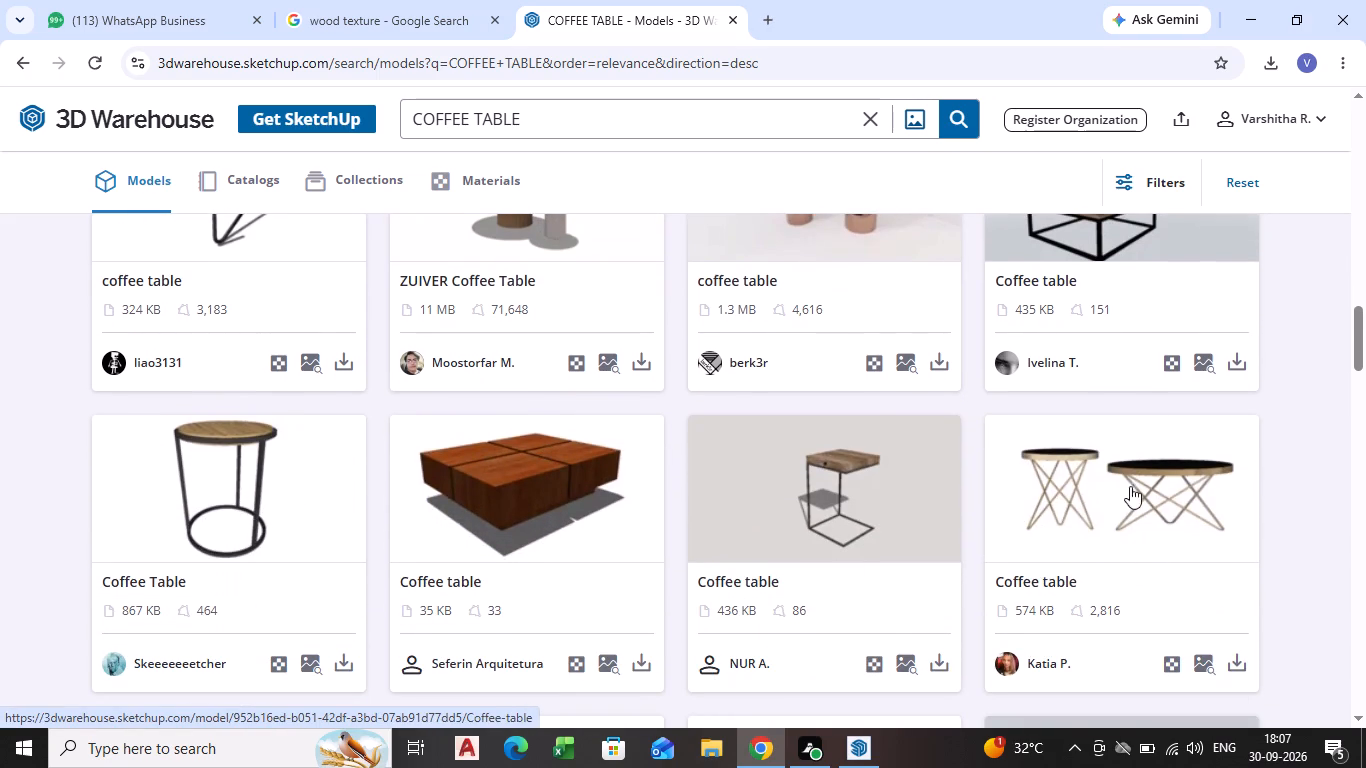
{"action": "scroll", "coordinate": [354, 404], "scroll_direction": "up", "scroll_amount": 2}
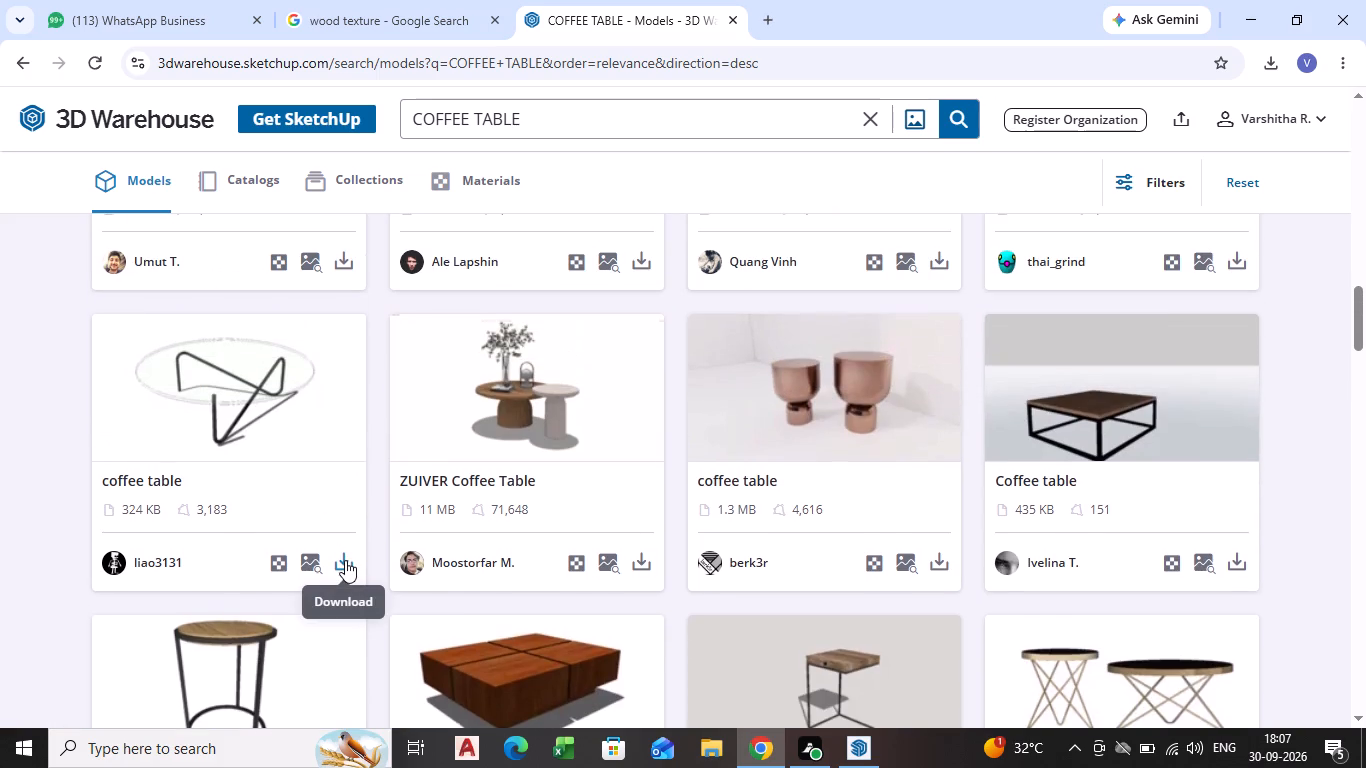
Download the 324 KB coffee table with an oval glass top and bent black rod legs to the Desktop as SketchUp 2025 file coffee+table.
{"action": "left_click", "coordinate": [345, 560]}
{"action": "left_click", "coordinate": [393, 411]}
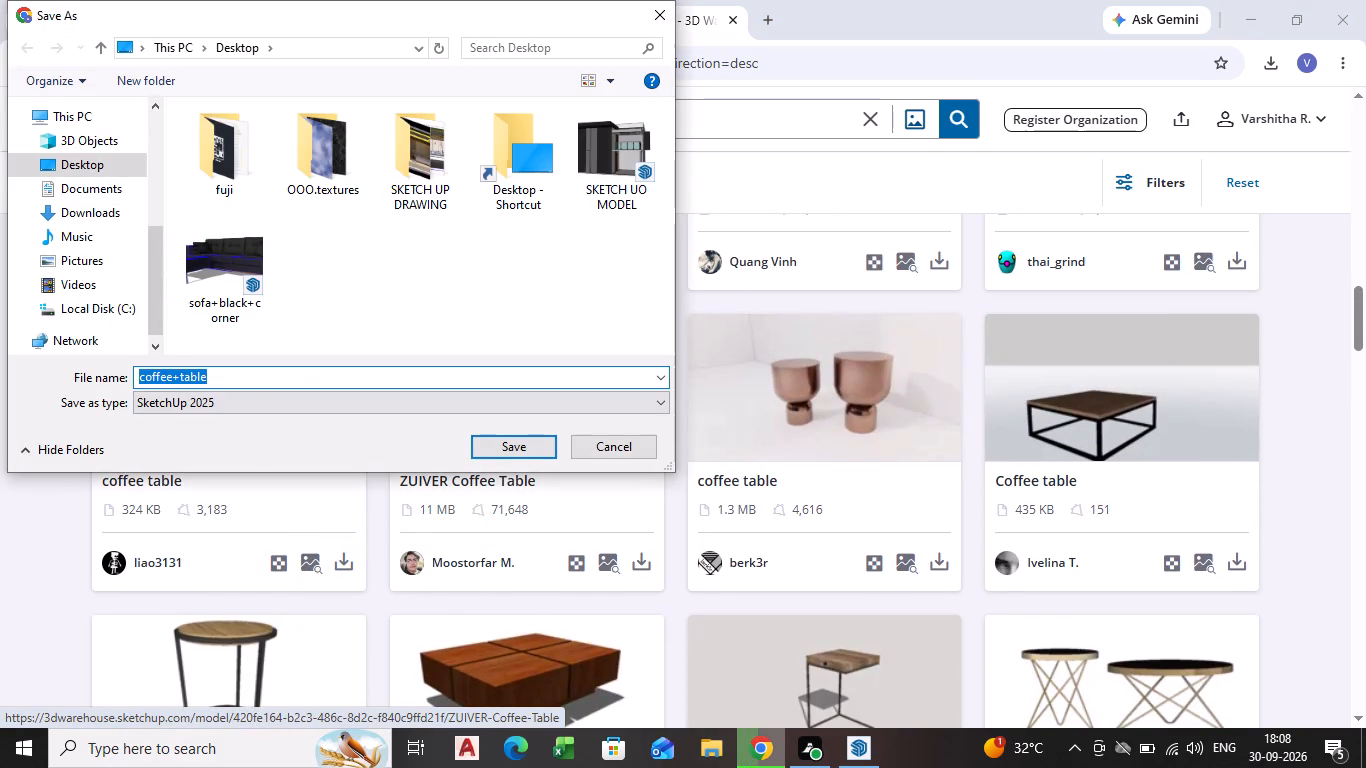
{"action": "left_click", "coordinate": [248, 376]}
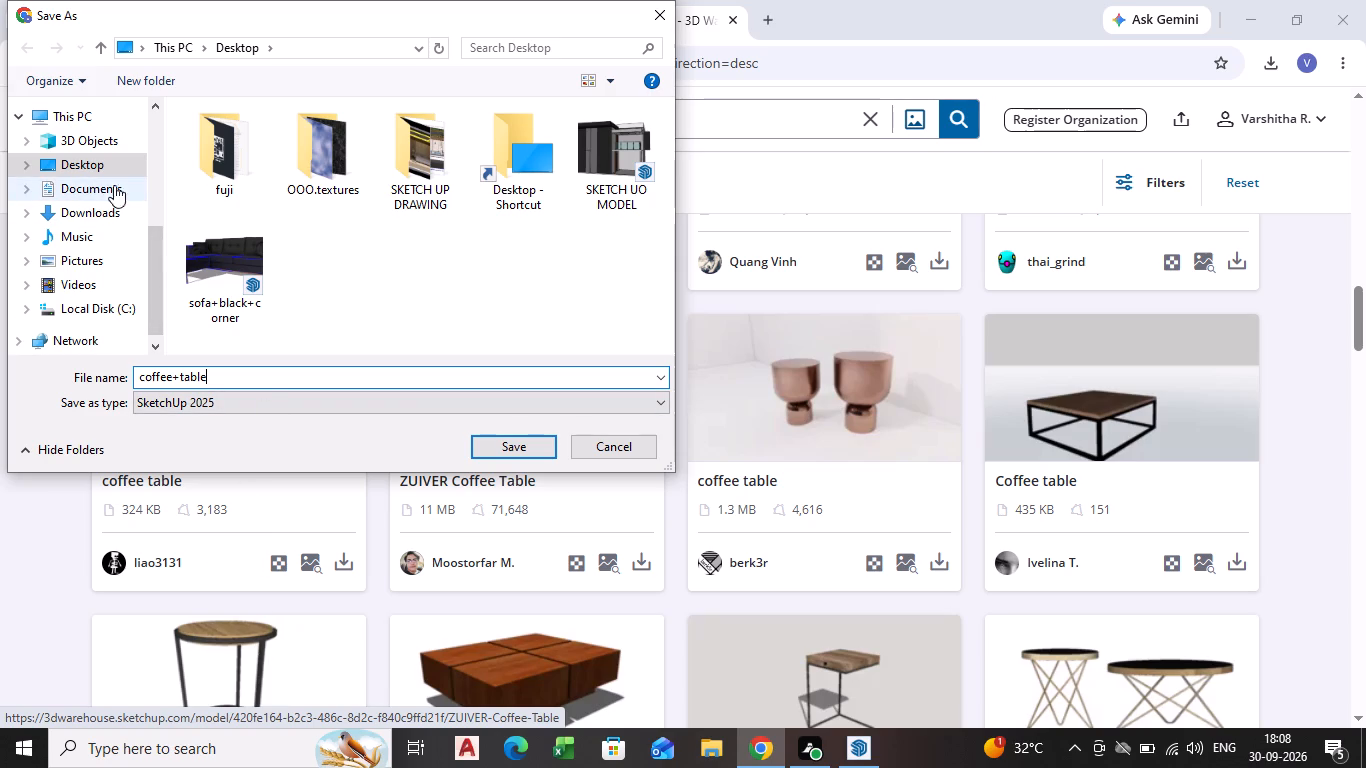
{"action": "left_click", "coordinate": [507, 452]}
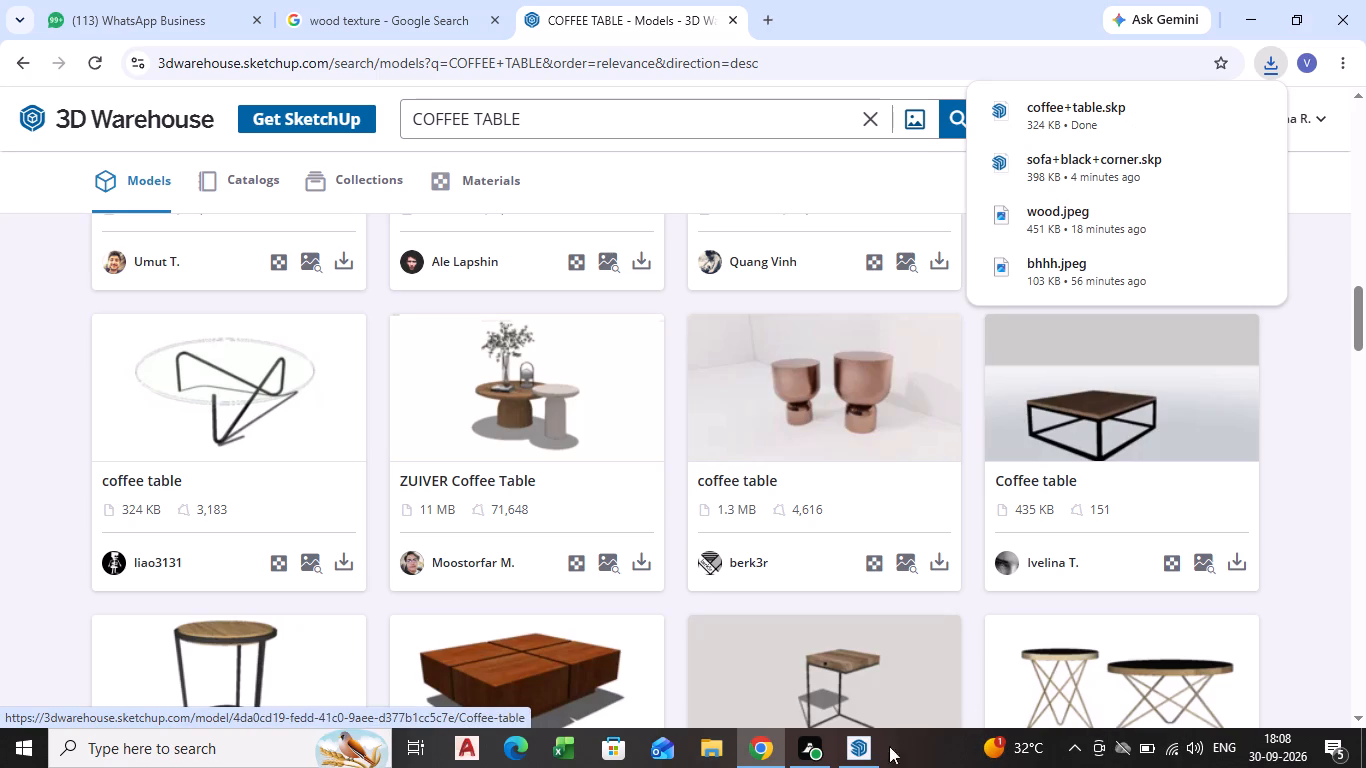
Bring the coffee+table file from the desktop into the SketchUp living room, placing it on the floor in front of the TV unit.
{"action": "left_click", "coordinate": [841, 685]}
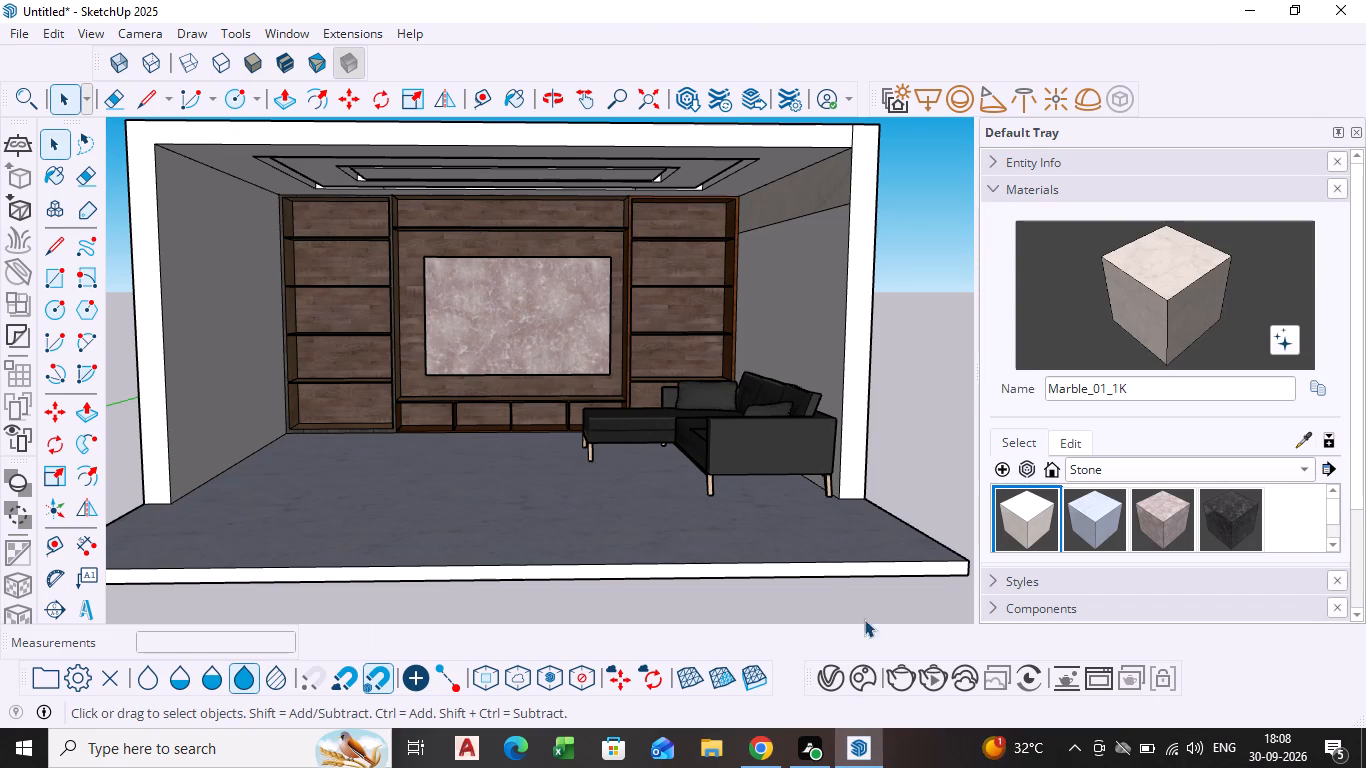
{"action": "left_click", "coordinate": [1365, 751]}
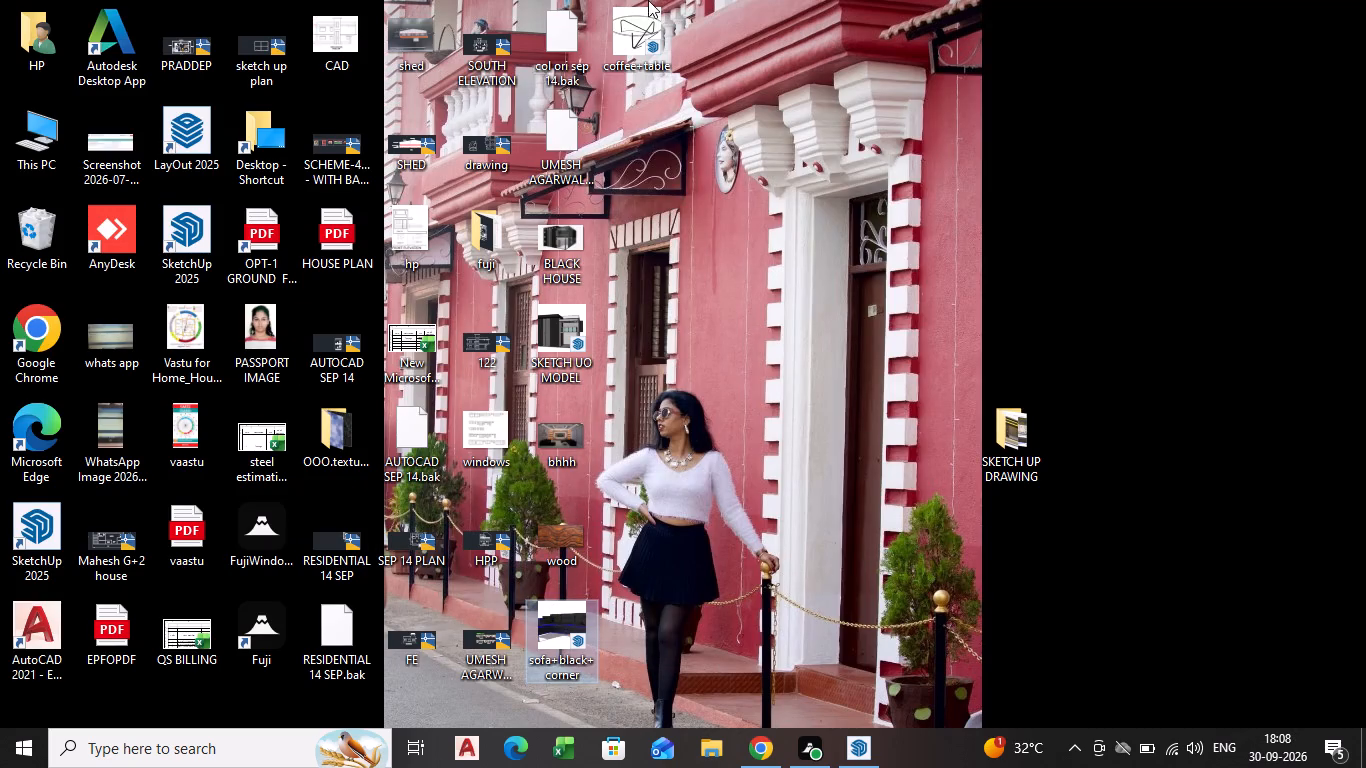
{"action": "left_click_drag", "start_coordinate": [628, 42], "coordinate": [859, 741]}
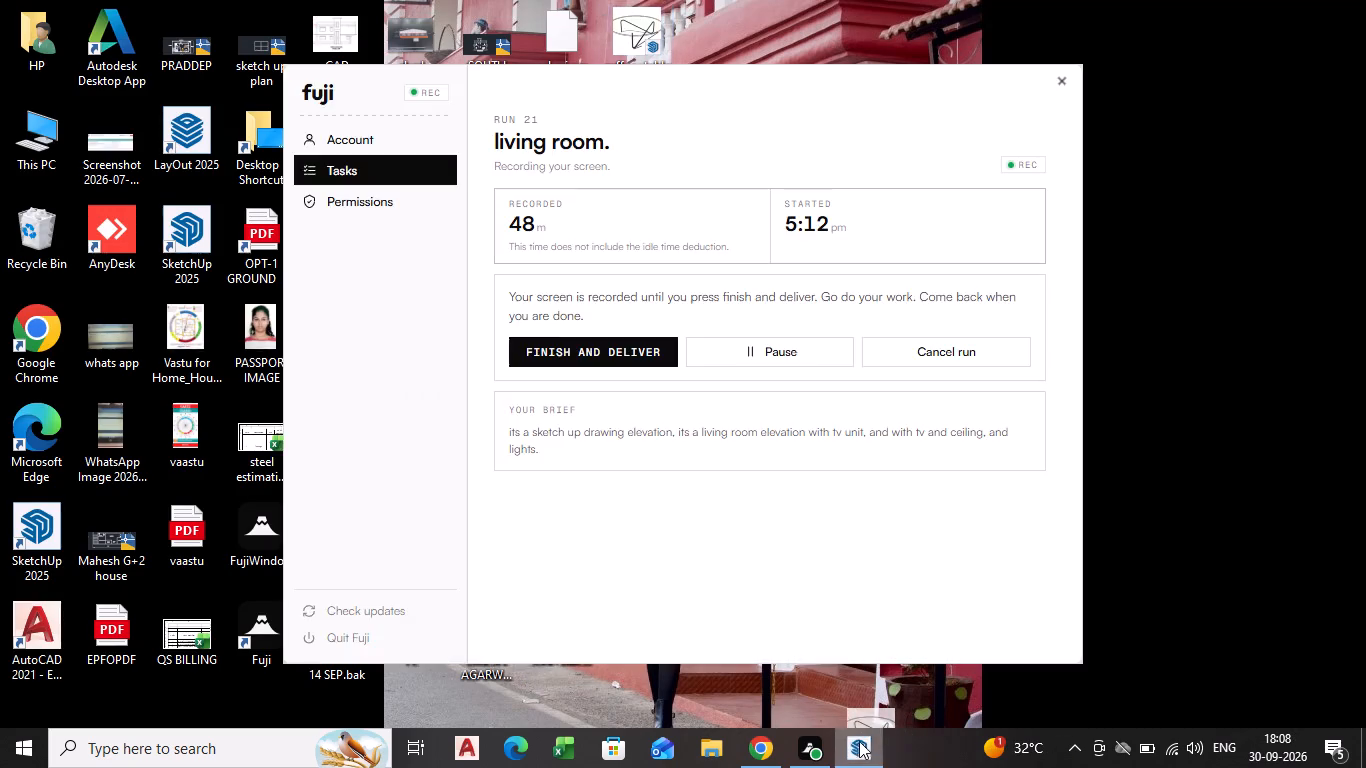
{"action": "left_click_drag", "start_coordinate": [859, 741], "coordinate": [455, 482]}
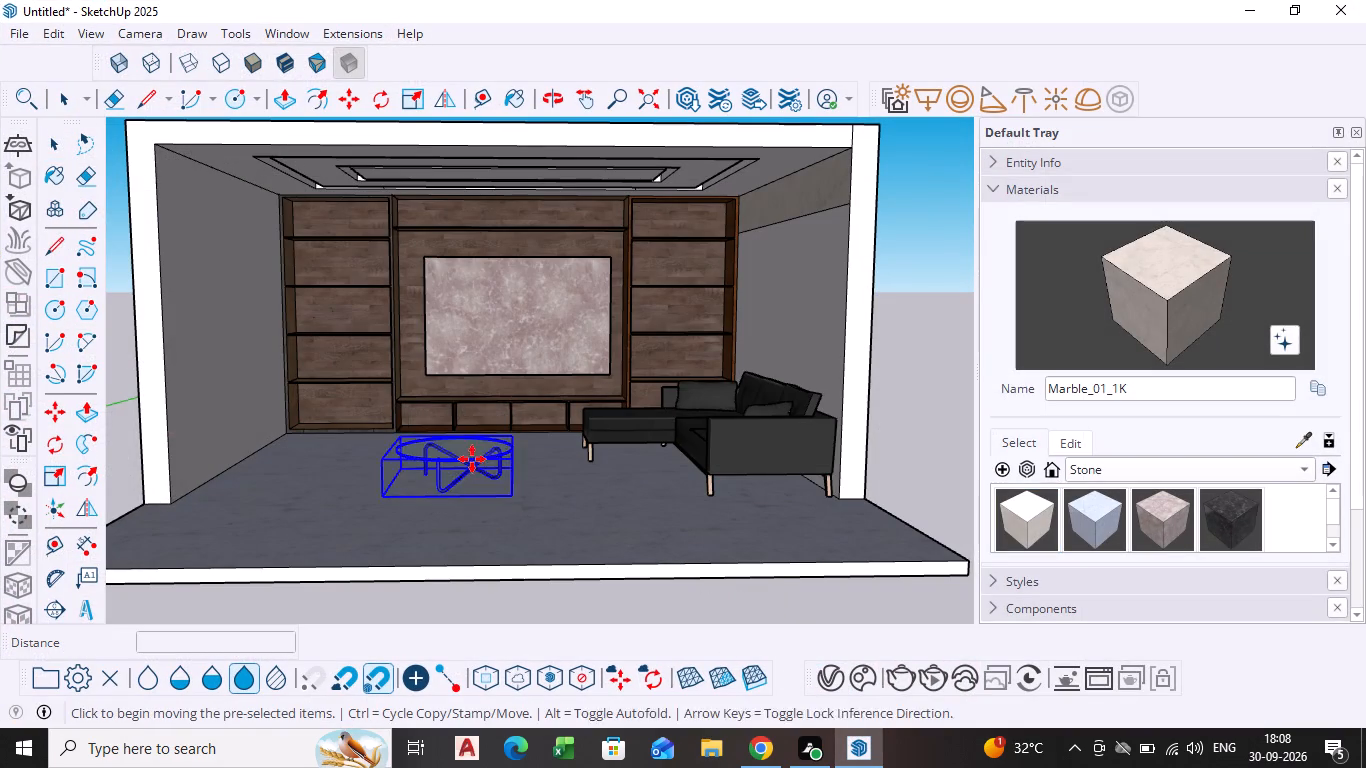
Scale the coffee table by about 1.36 along the red axis, stretching its side nearest the sofa.
{"action": "scroll", "coordinate": [467, 478], "scroll_direction": "up", "scroll_amount": 8}
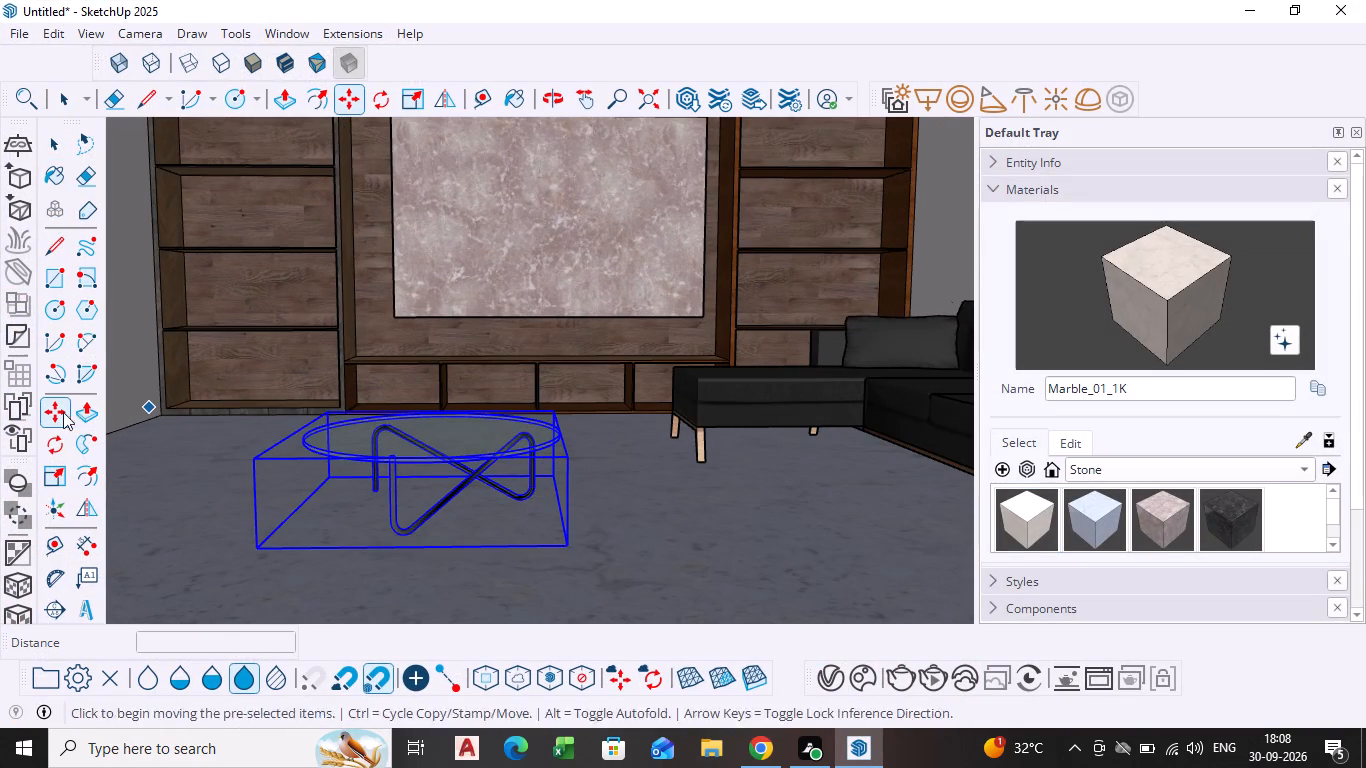
{"action": "left_click", "coordinate": [47, 485]}
{"action": "middle_click_drag", "start_coordinate": [588, 478], "coordinate": [475, 470]}
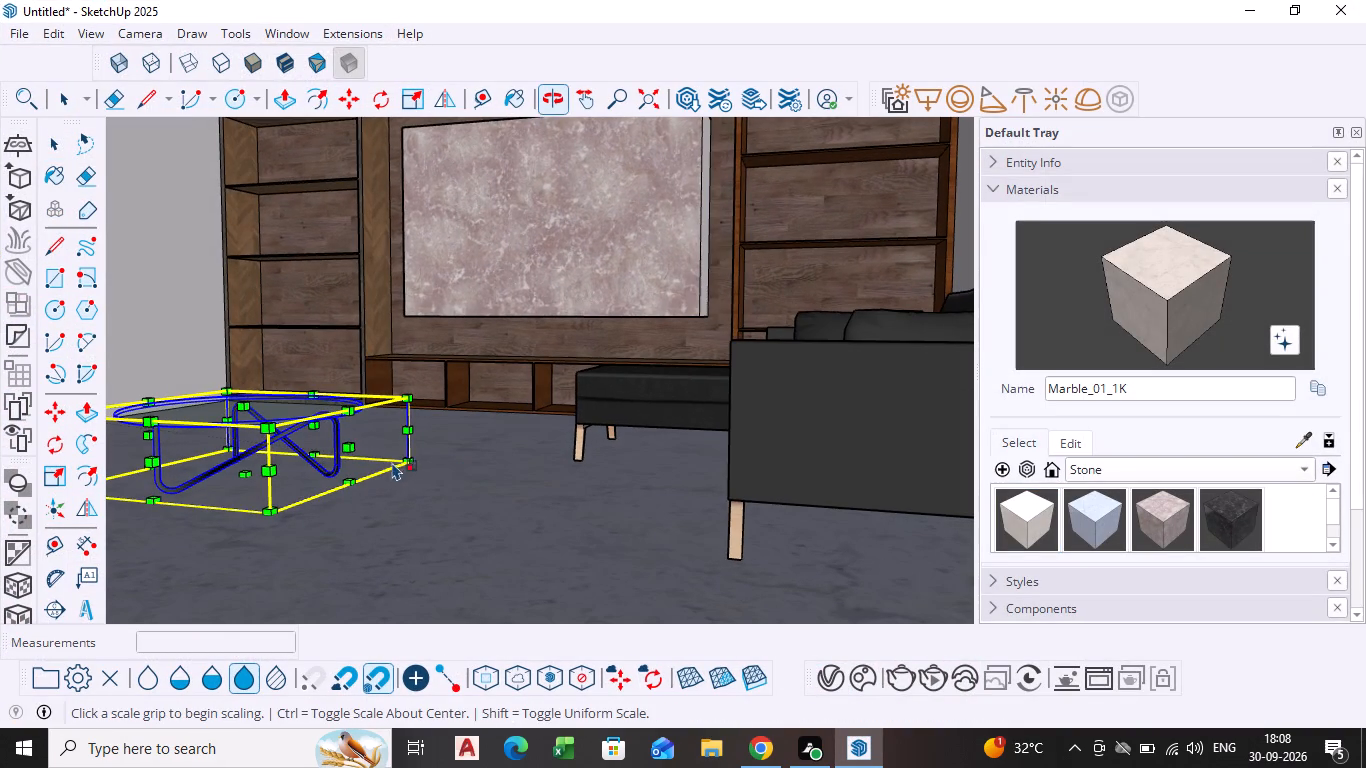
{"action": "left_click", "coordinate": [347, 443]}
{"action": "left_click", "coordinate": [428, 468]}
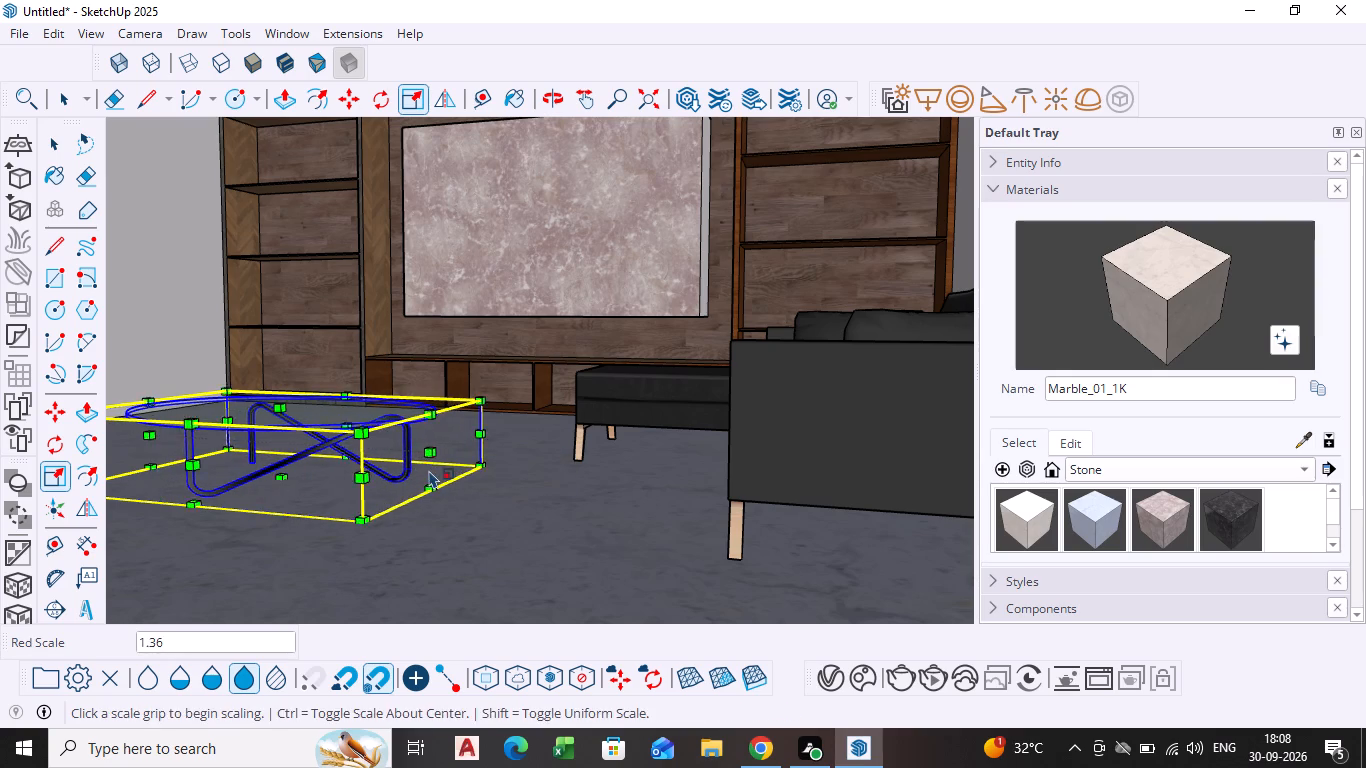
Scale the coffee table along the green axis, stretching its side facing away from the TV unit.
{"action": "scroll", "coordinate": [430, 472], "scroll_direction": "down", "scroll_amount": 4}
{"action": "middle_click_drag", "start_coordinate": [435, 478], "coordinate": [503, 605]}
{"action": "scroll", "coordinate": [467, 559], "scroll_direction": "down", "scroll_amount": 1}
{"action": "middle_click_drag", "start_coordinate": [474, 552], "coordinate": [475, 529], "text": "shift"}
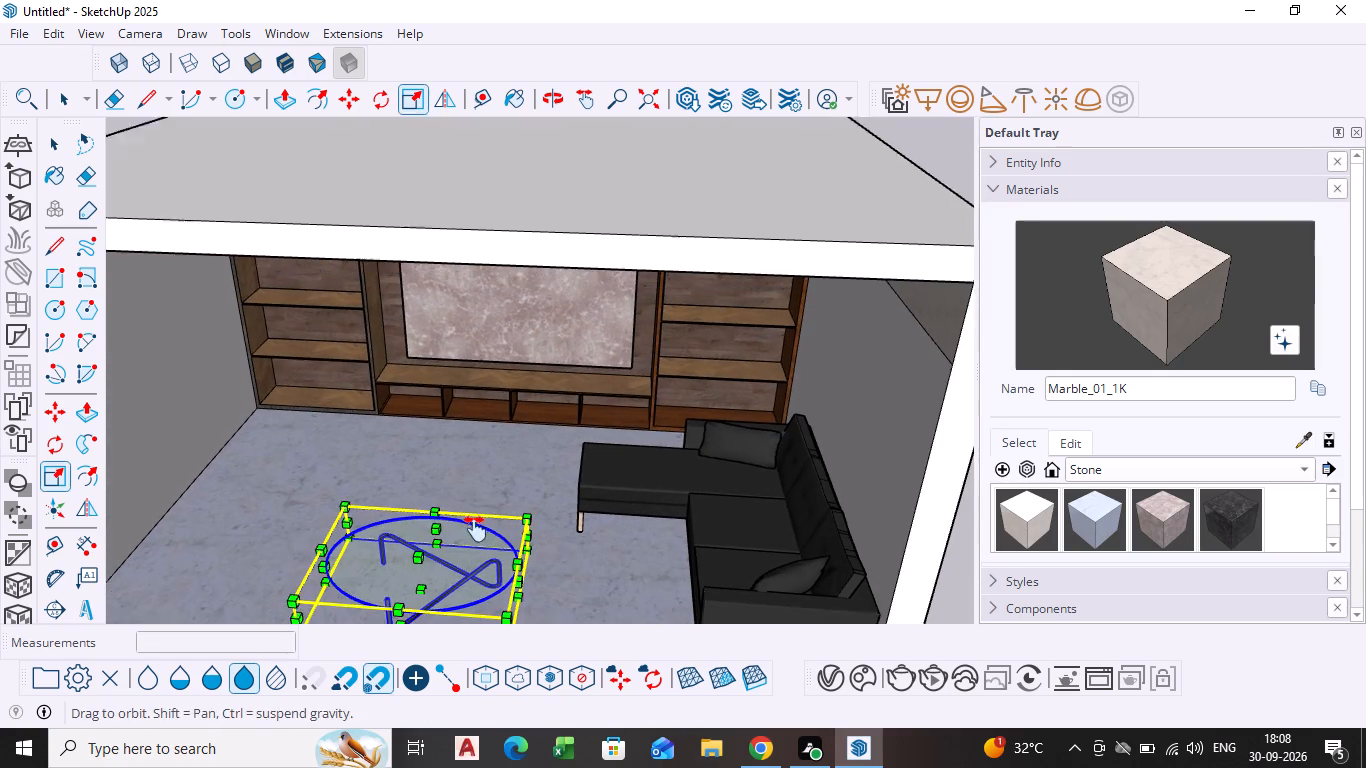
{"action": "middle_click_drag", "start_coordinate": [475, 529], "coordinate": [494, 459], "text": "shift"}
{"action": "left_click", "coordinate": [423, 537]}
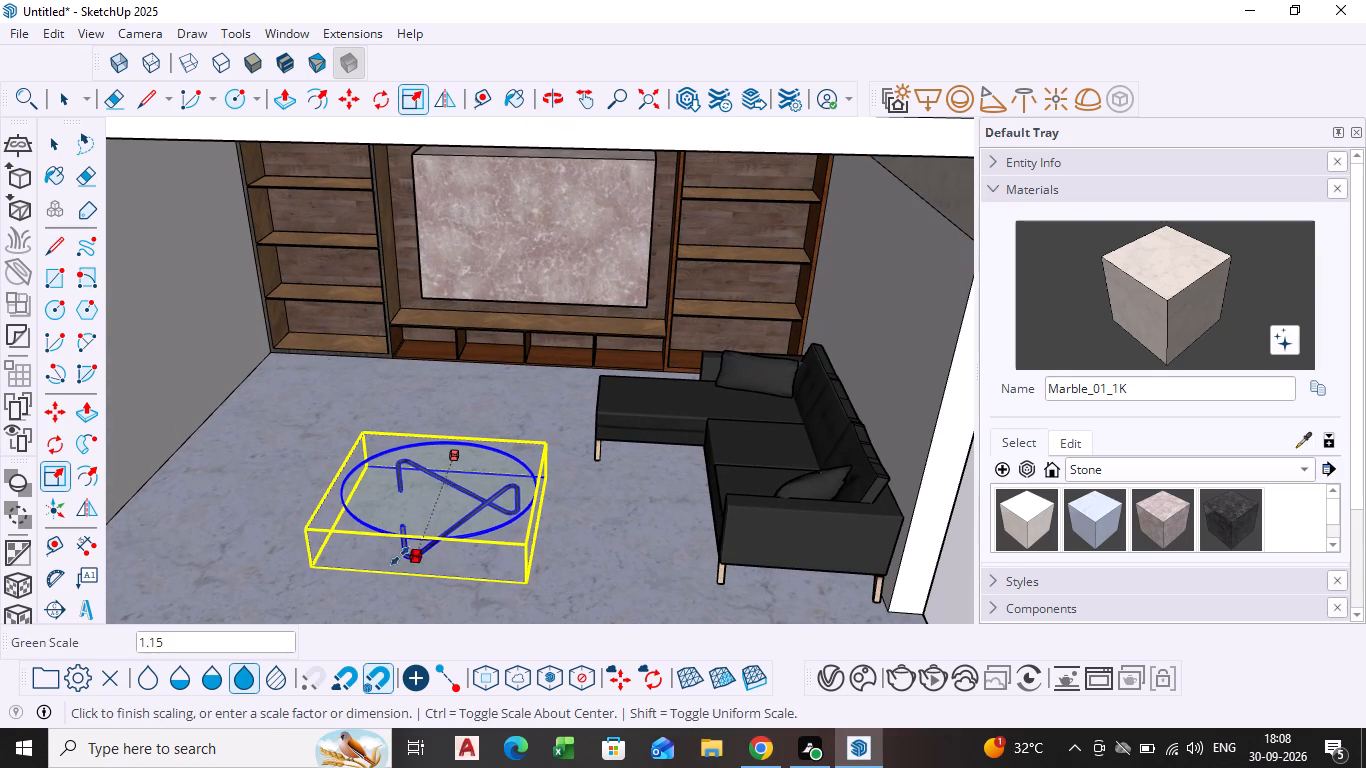
{"action": "left_click", "coordinate": [393, 568]}
{"action": "key", "text": "space"}
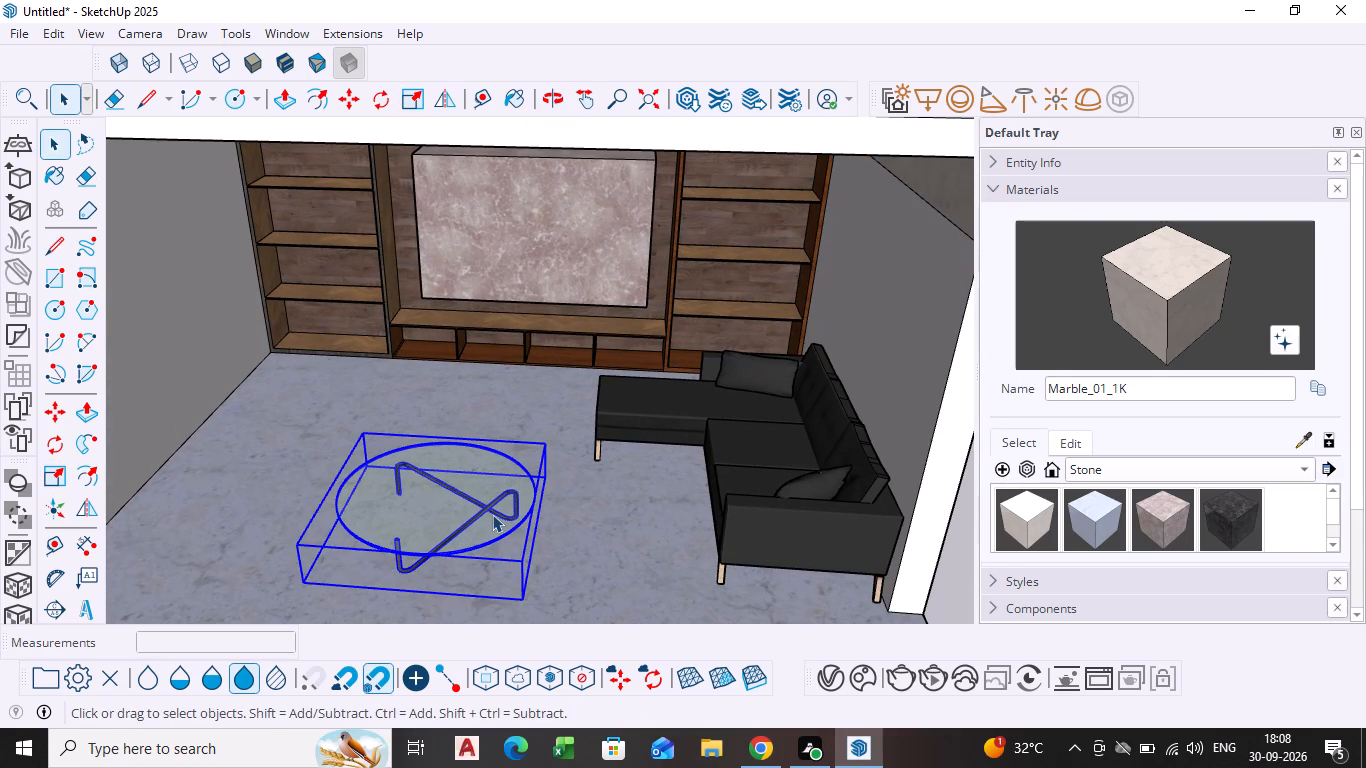
Move the coffee table about 2' 1" across the floor towards the black corner sofa.
{"action": "key", "text": "m"}
{"action": "left_click", "coordinate": [523, 605]}
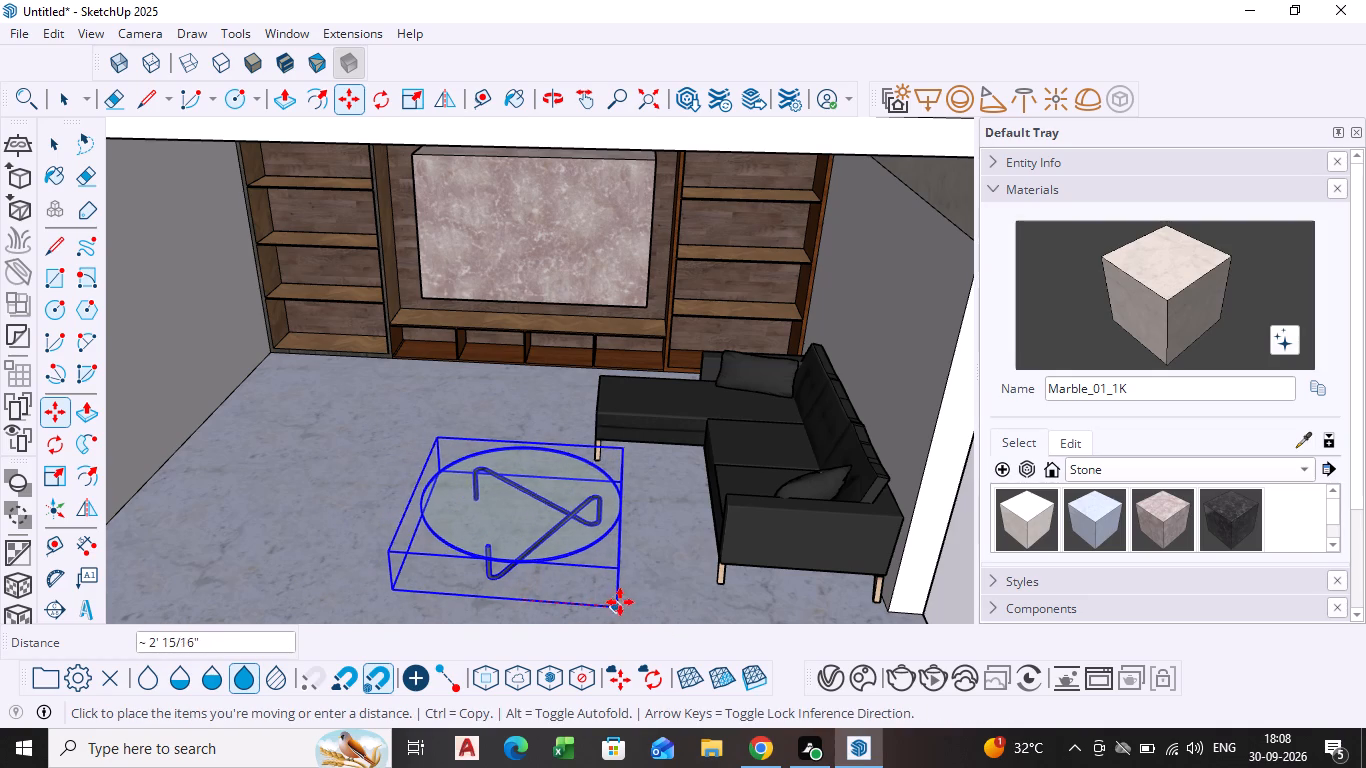
{"action": "left_click", "coordinate": [620, 602]}
{"action": "key", "text": "space"}
{"action": "scroll", "coordinate": [404, 457], "scroll_direction": "down", "scroll_amount": 4}
{"action": "left_click", "coordinate": [852, 470]}
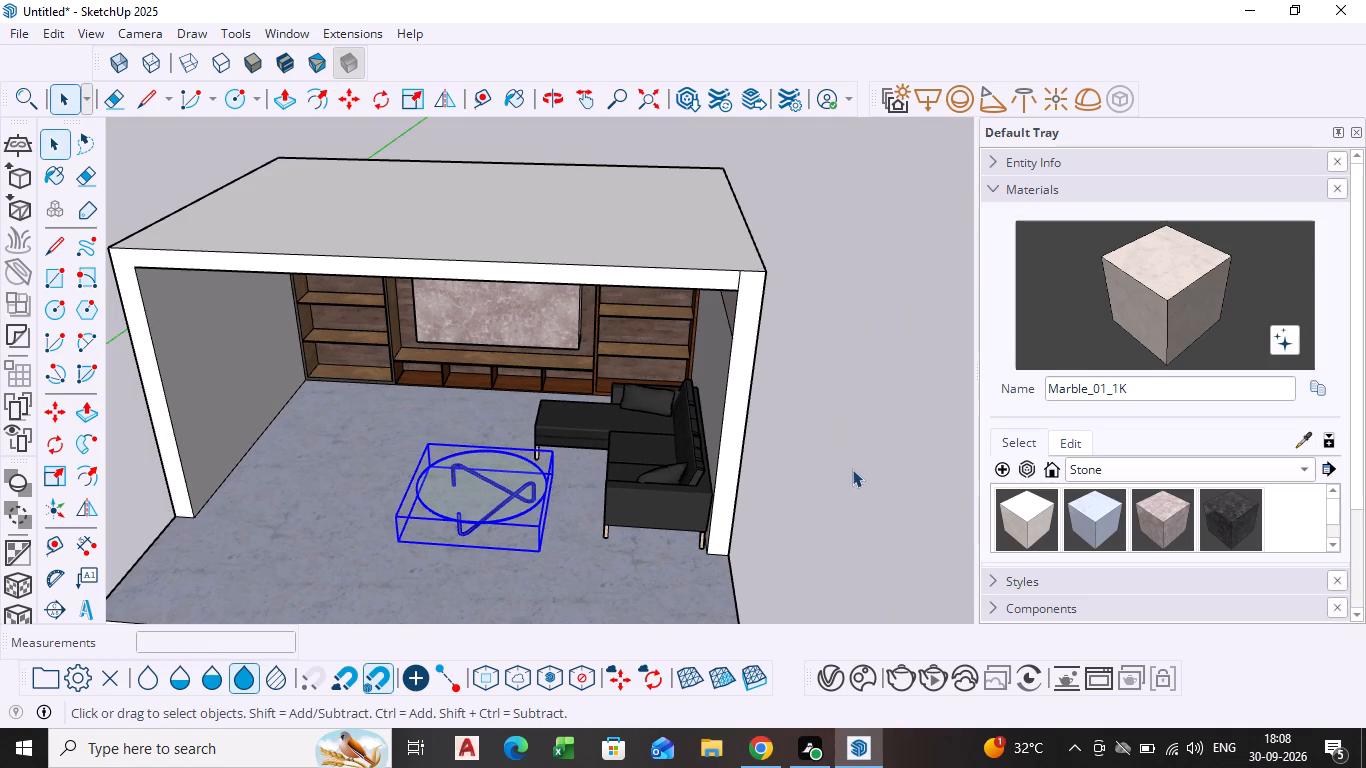
Move the coffee table closer into the corner of the sofa, by about 1' 9".
{"action": "middle_click_drag", "start_coordinate": [575, 518], "coordinate": [649, 431]}
{"action": "scroll", "coordinate": [584, 462], "scroll_direction": "up", "scroll_amount": 4}
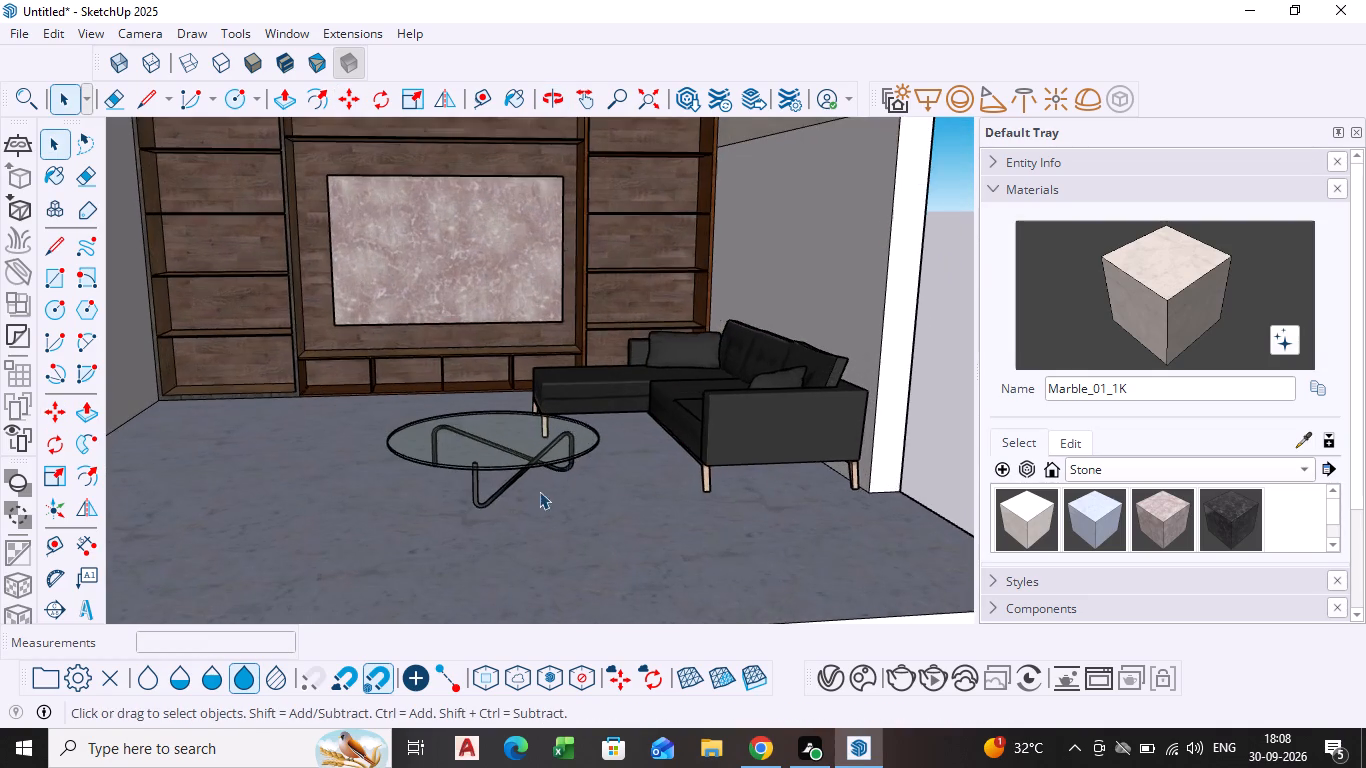
{"action": "middle_click_drag", "start_coordinate": [575, 448], "coordinate": [609, 465]}
{"action": "left_click", "coordinate": [542, 486]}
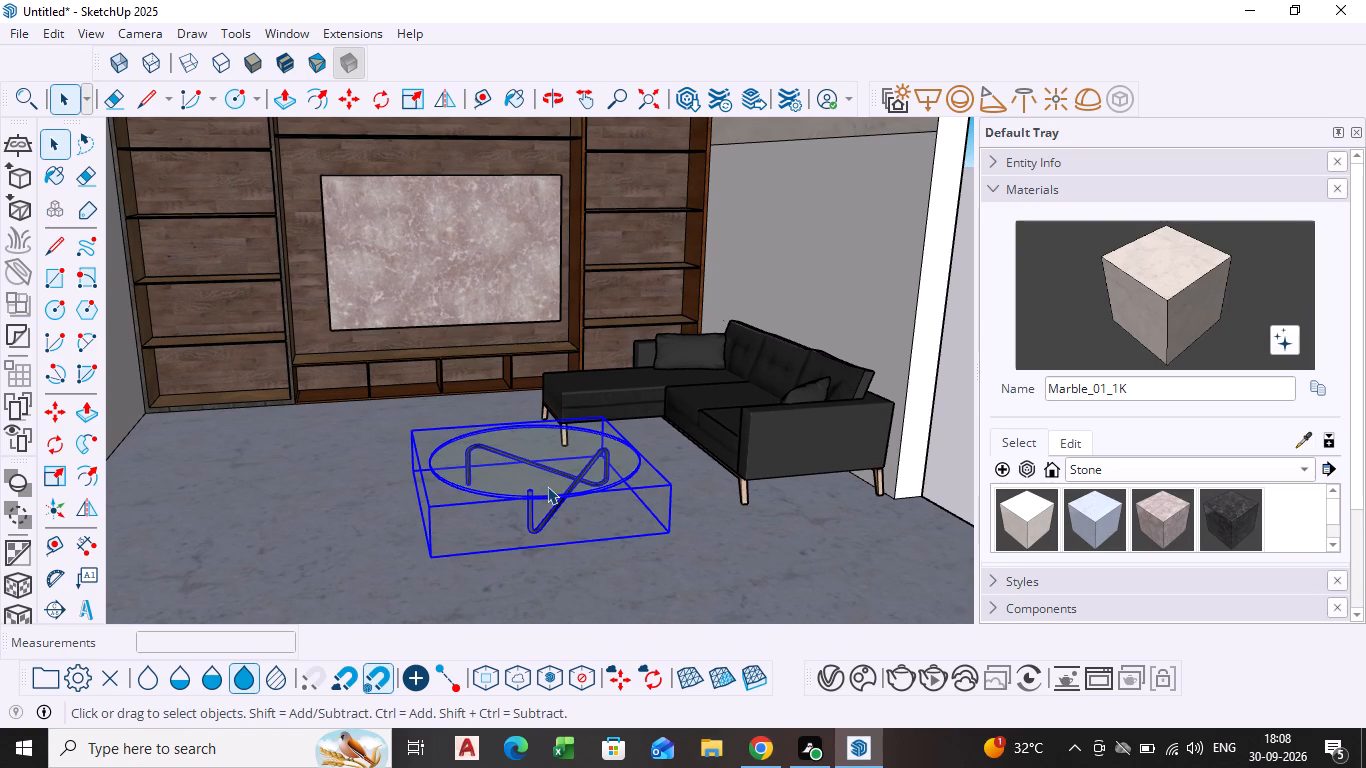
{"action": "key", "text": "m"}
{"action": "left_click", "coordinate": [545, 481]}
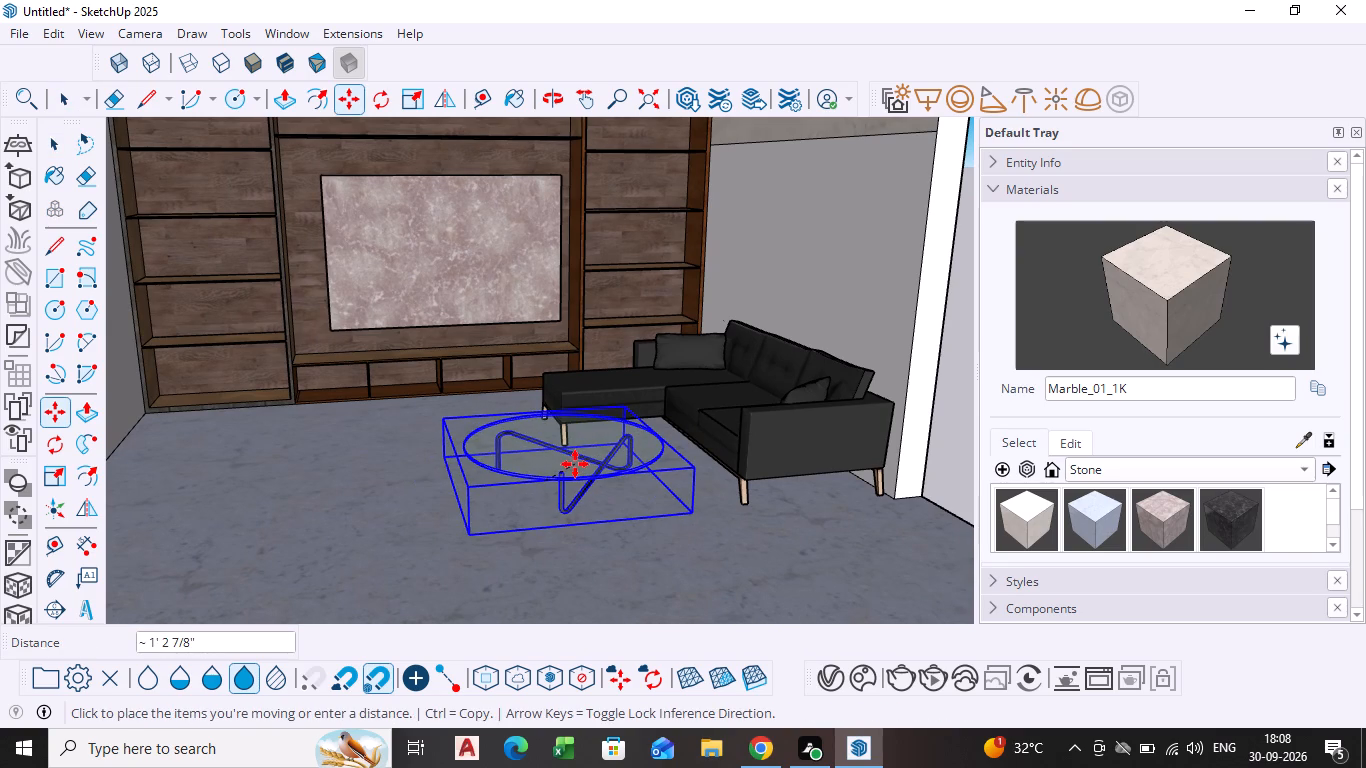
{"action": "scroll", "coordinate": [593, 458], "scroll_direction": "up", "scroll_amount": 5}
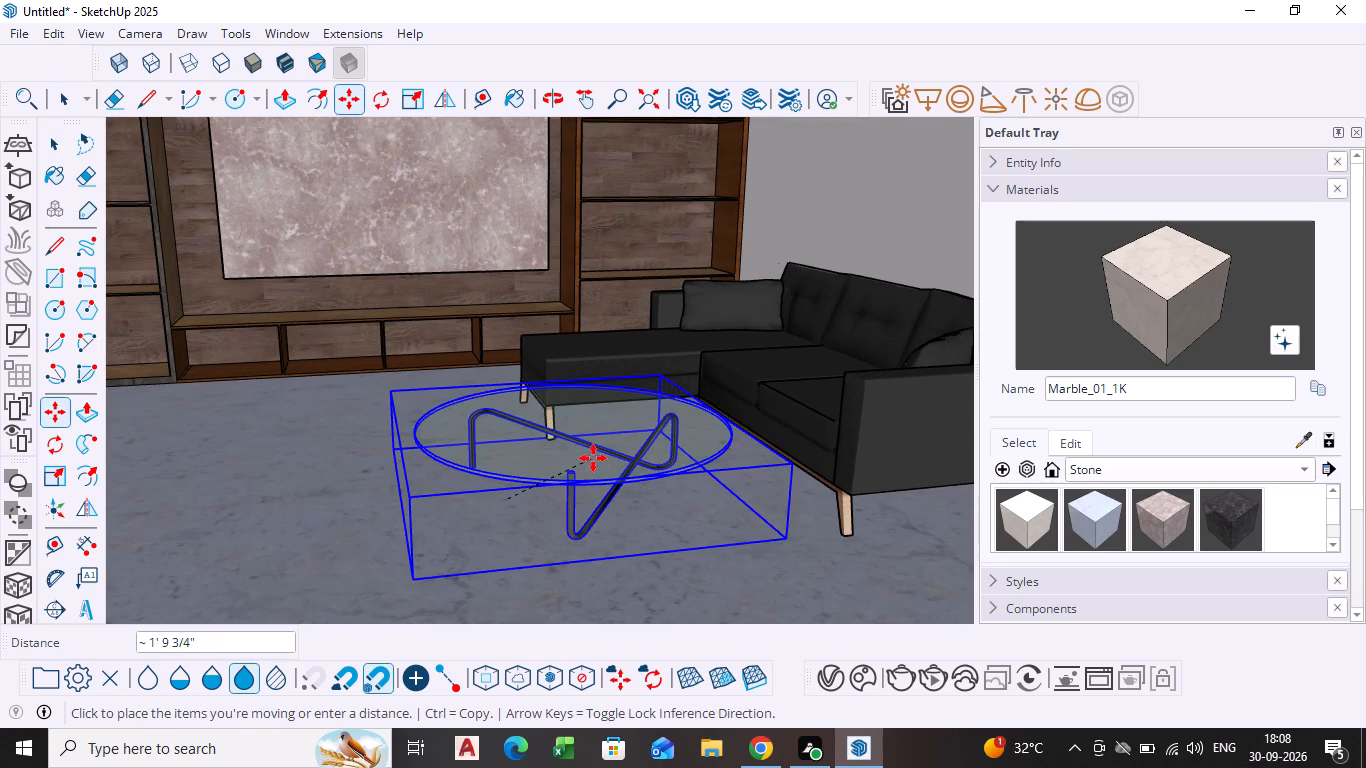
{"action": "left_click", "coordinate": [585, 456]}
{"action": "key", "text": "space"}
{"action": "scroll", "coordinate": [577, 478], "scroll_direction": "down", "scroll_amount": 5}
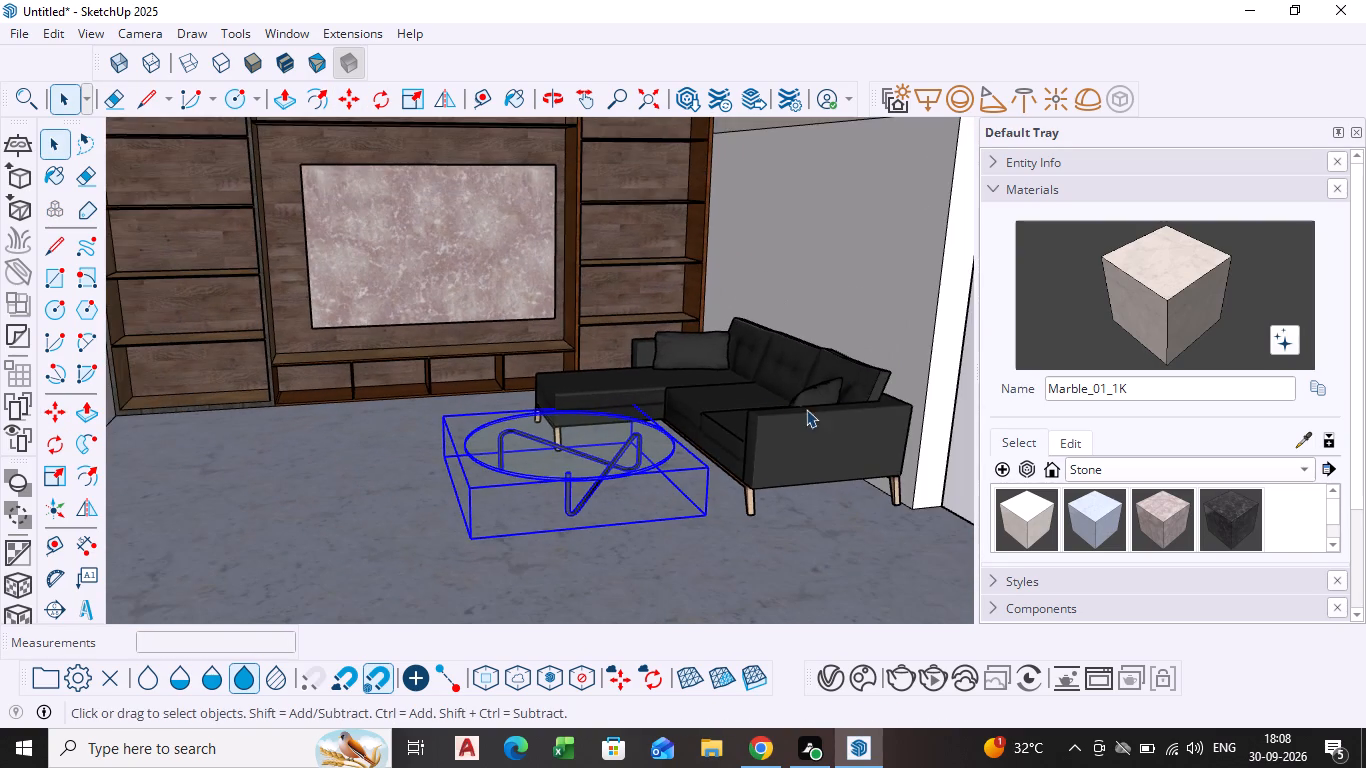
{"action": "scroll", "coordinate": [789, 411], "scroll_direction": "down", "scroll_amount": 5}
{"action": "left_click", "coordinate": [172, 475]}
Examine the coffee table's size and placement against the corner sofa and TV unit from several angles.
{"action": "scroll", "coordinate": [1019, 385], "scroll_direction": "up", "scroll_amount": 4}
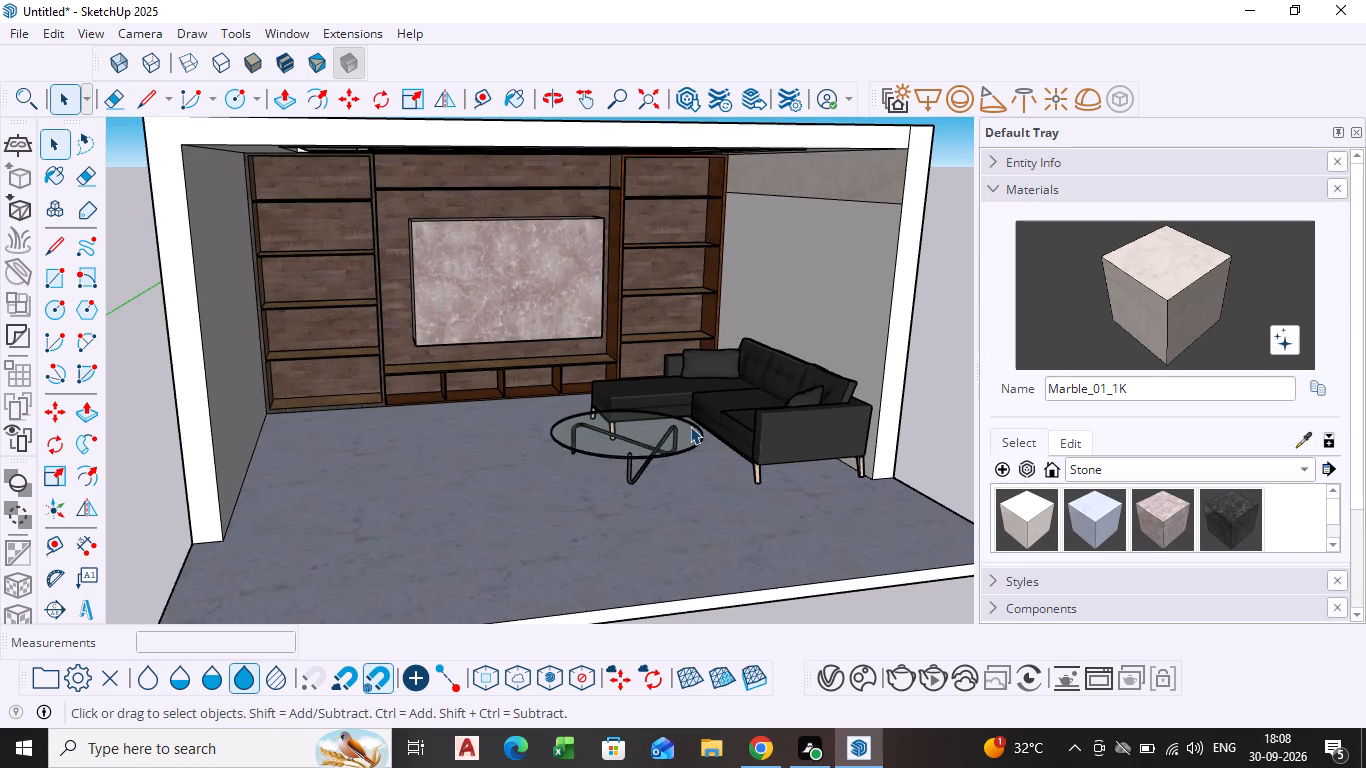
{"action": "scroll", "coordinate": [690, 426], "scroll_direction": "up", "scroll_amount": 5}
{"action": "middle_click_drag", "start_coordinate": [685, 447], "coordinate": [549, 450], "text": "shift"}
{"action": "scroll", "coordinate": [546, 446], "scroll_direction": "down", "scroll_amount": 3}
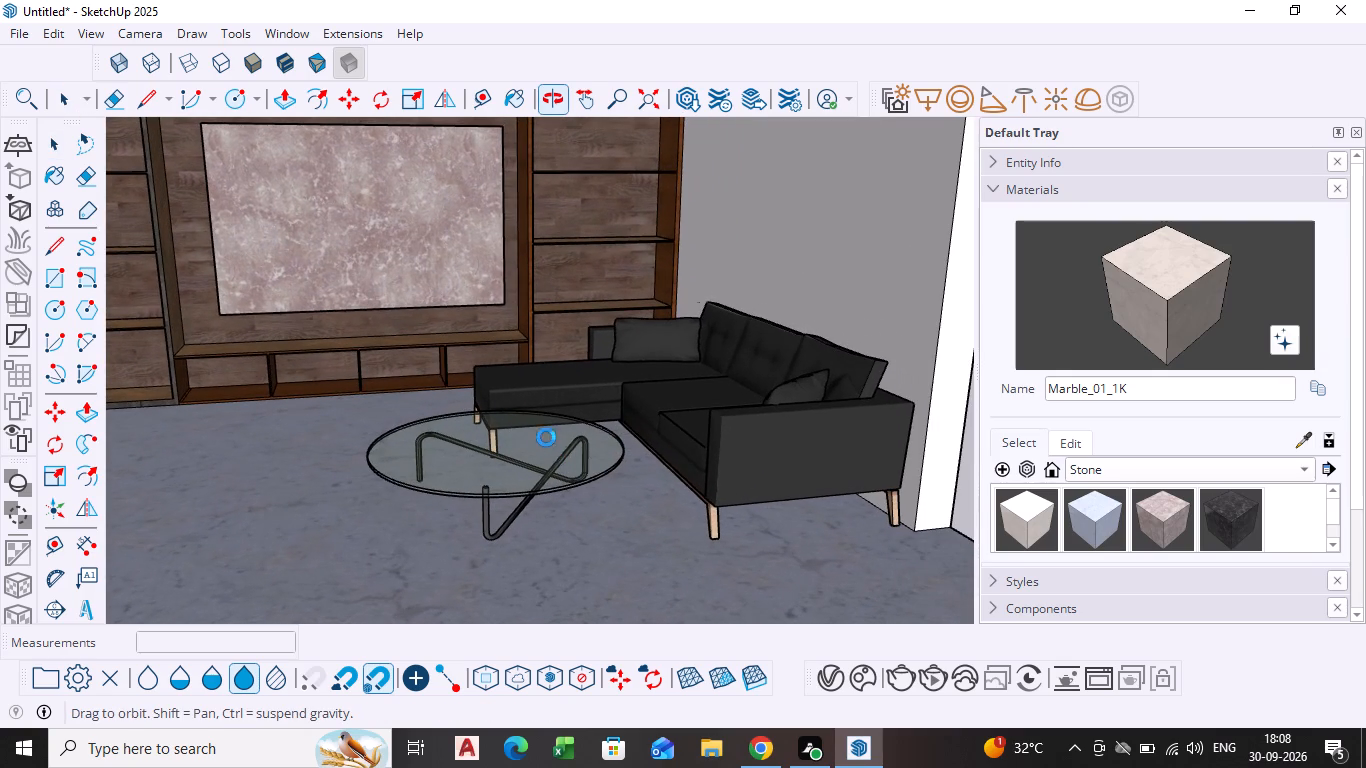
{"action": "scroll", "coordinate": [778, 438], "scroll_direction": "down", "scroll_amount": 5}
{"action": "middle_click_drag", "start_coordinate": [701, 498], "coordinate": [691, 497]}
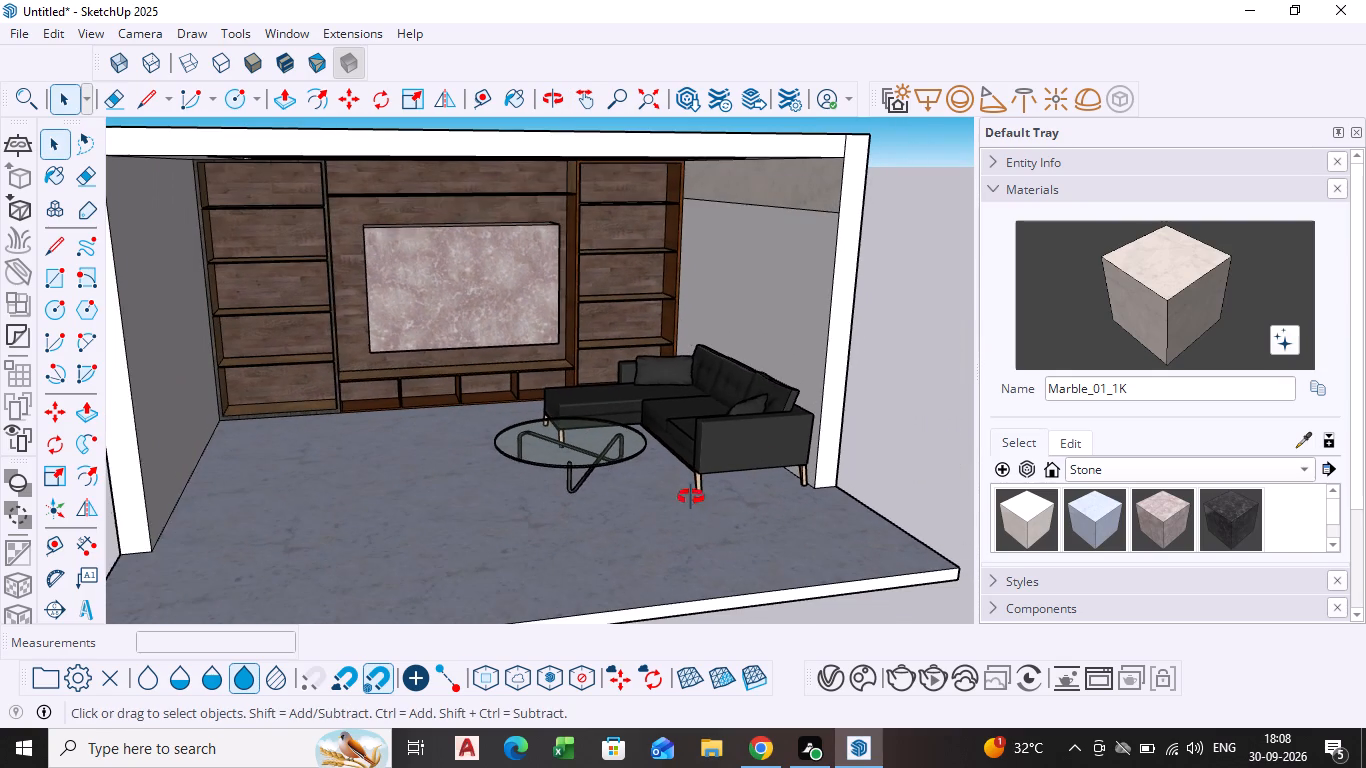
{"action": "middle_click_drag", "start_coordinate": [691, 497], "coordinate": [659, 456]}
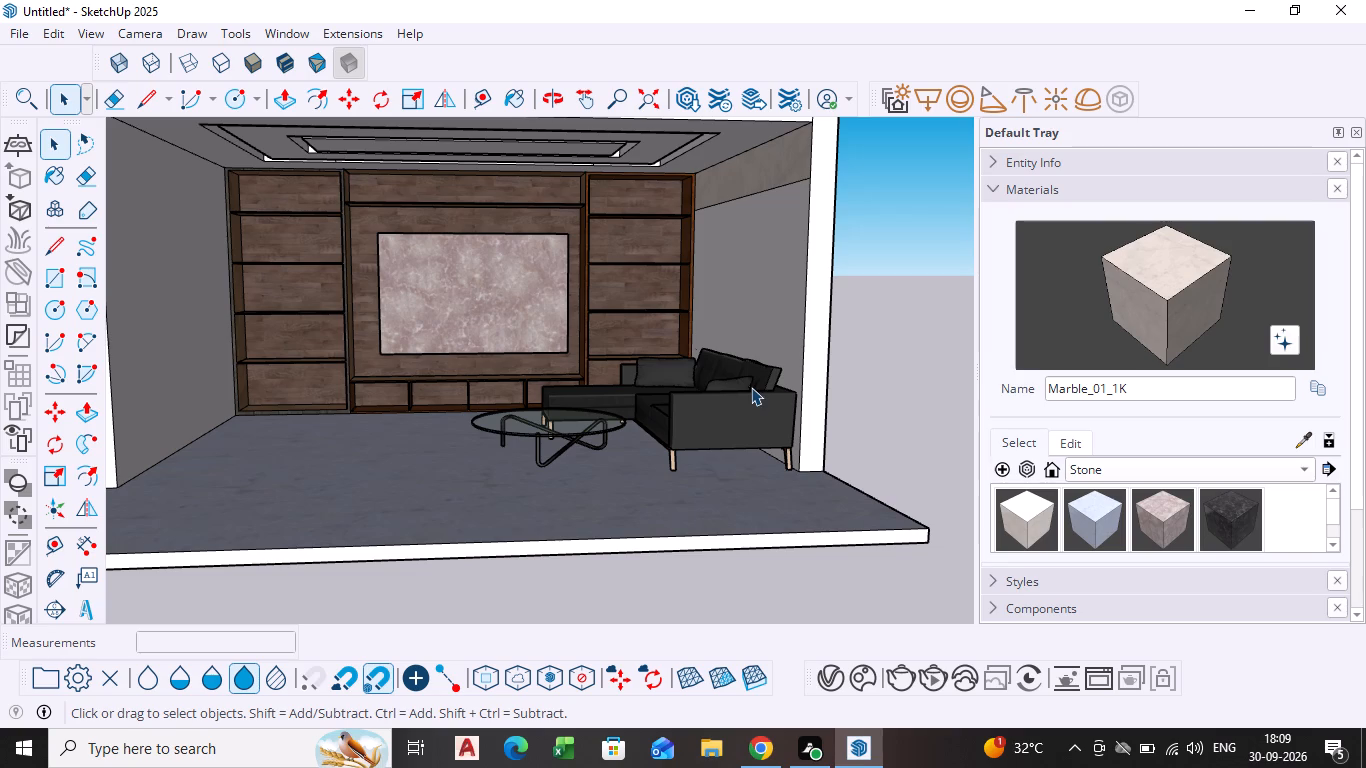
{"action": "scroll", "coordinate": [742, 411], "scroll_direction": "up", "scroll_amount": 1}
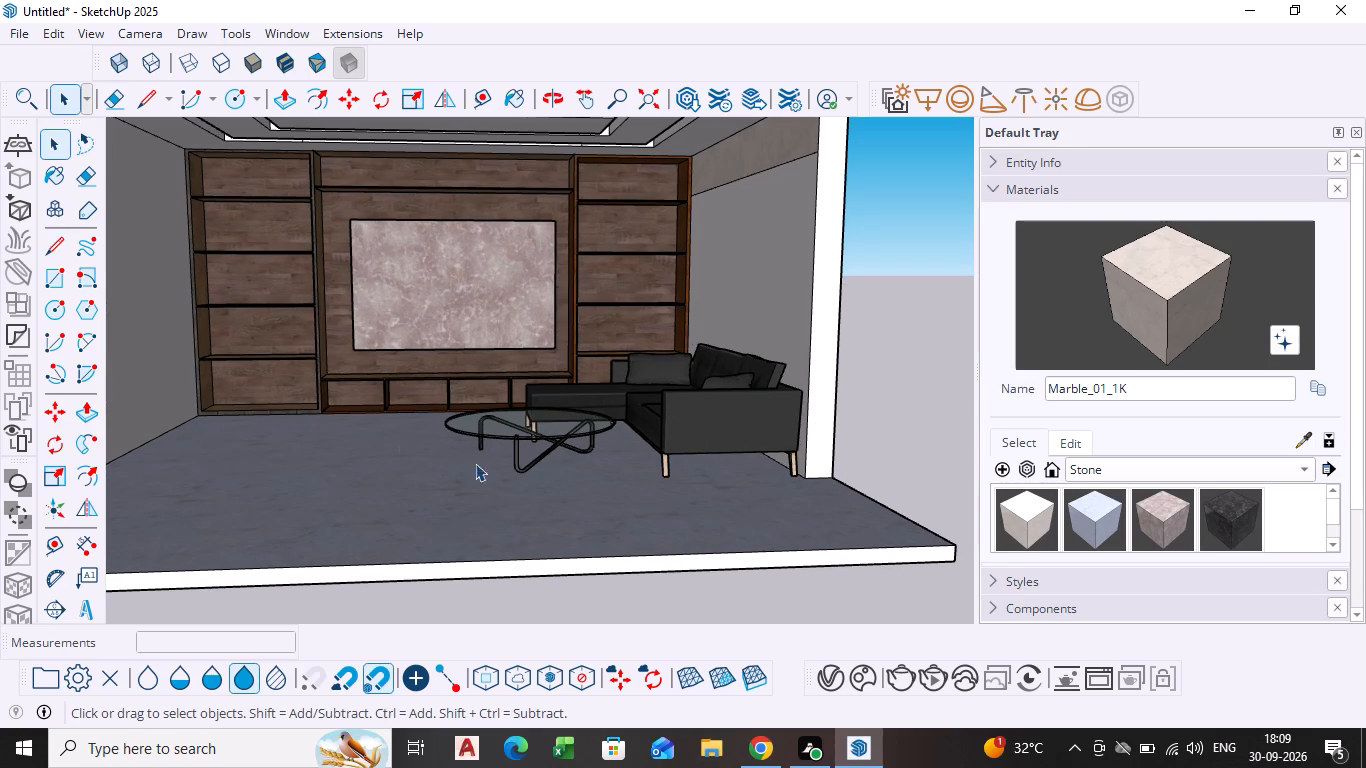
Move the black corner sofa across the room to the other side of the coffee table.
{"action": "left_click", "coordinate": [770, 404]}
{"action": "key", "text": "m"}
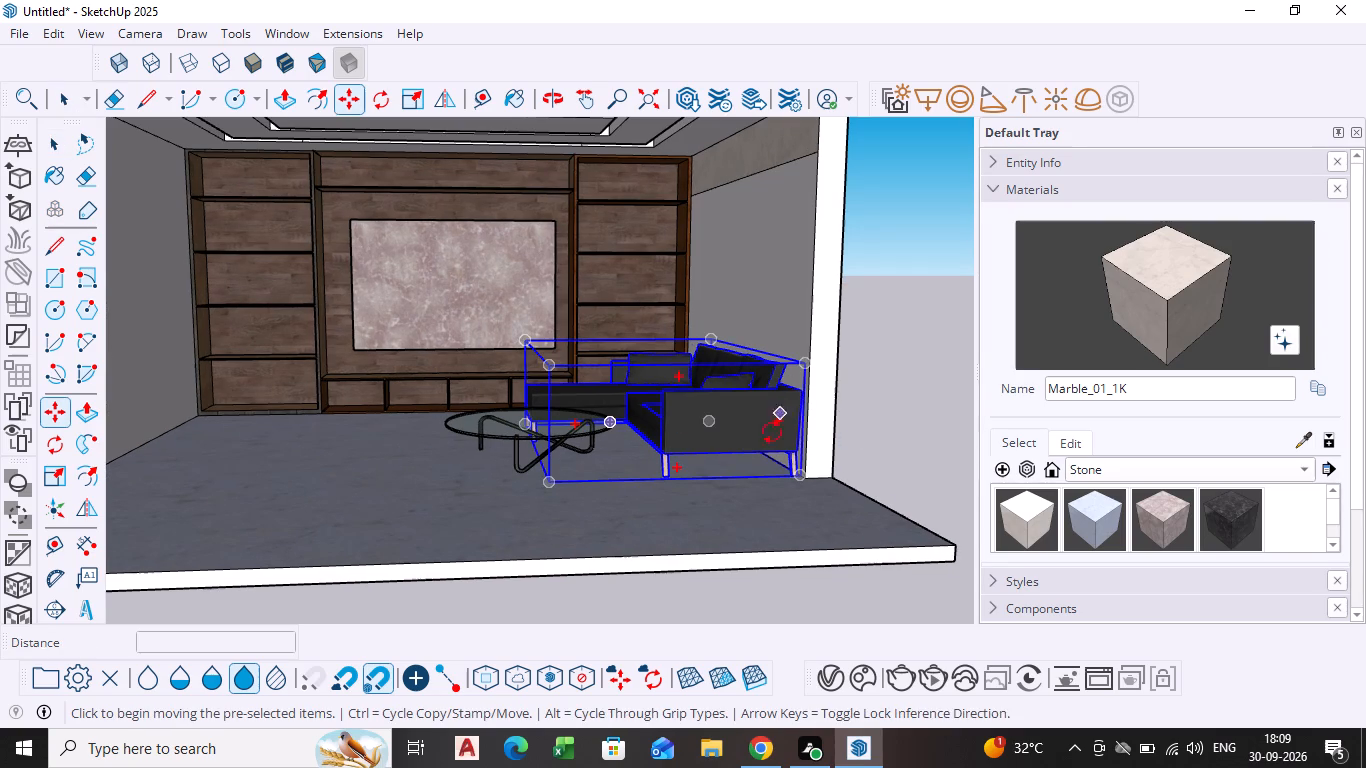
{"action": "left_click", "coordinate": [798, 468]}
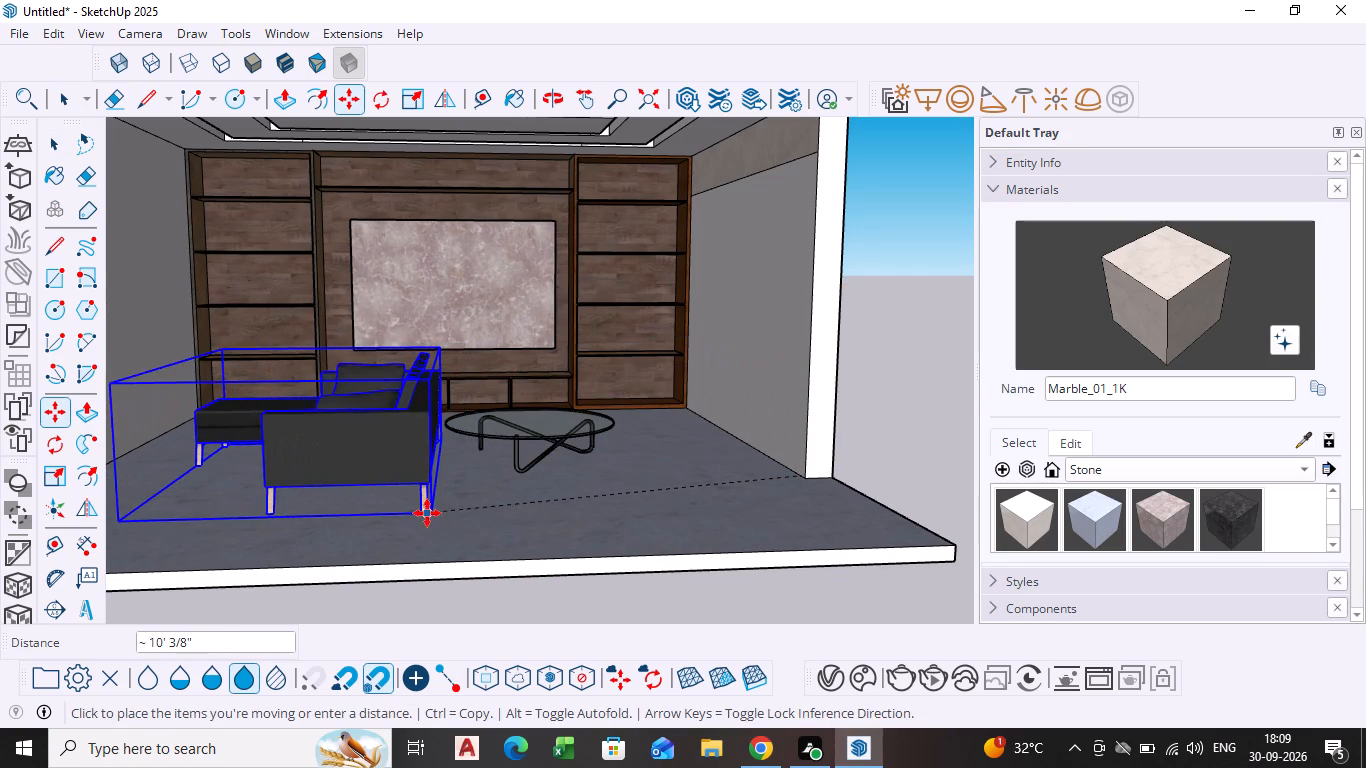
{"action": "left_click", "coordinate": [379, 488]}
Rotate the corner sofa 90 degrees on the floor plane about its front bottom corner near the coffee table.
{"action": "scroll", "coordinate": [431, 478], "scroll_direction": "down", "scroll_amount": 2}
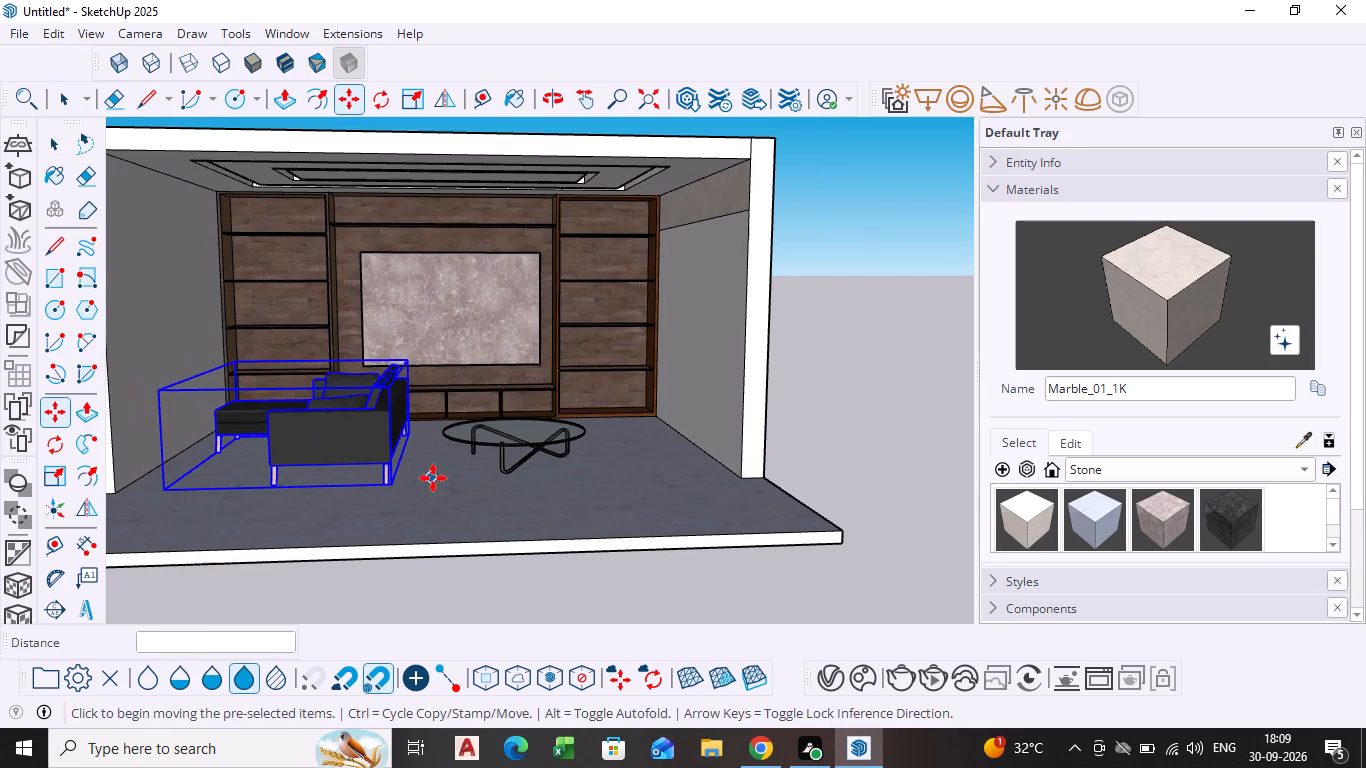
{"action": "middle_click_drag", "start_coordinate": [449, 477], "coordinate": [572, 498], "text": "shift"}
{"action": "left_click", "coordinate": [53, 438]}
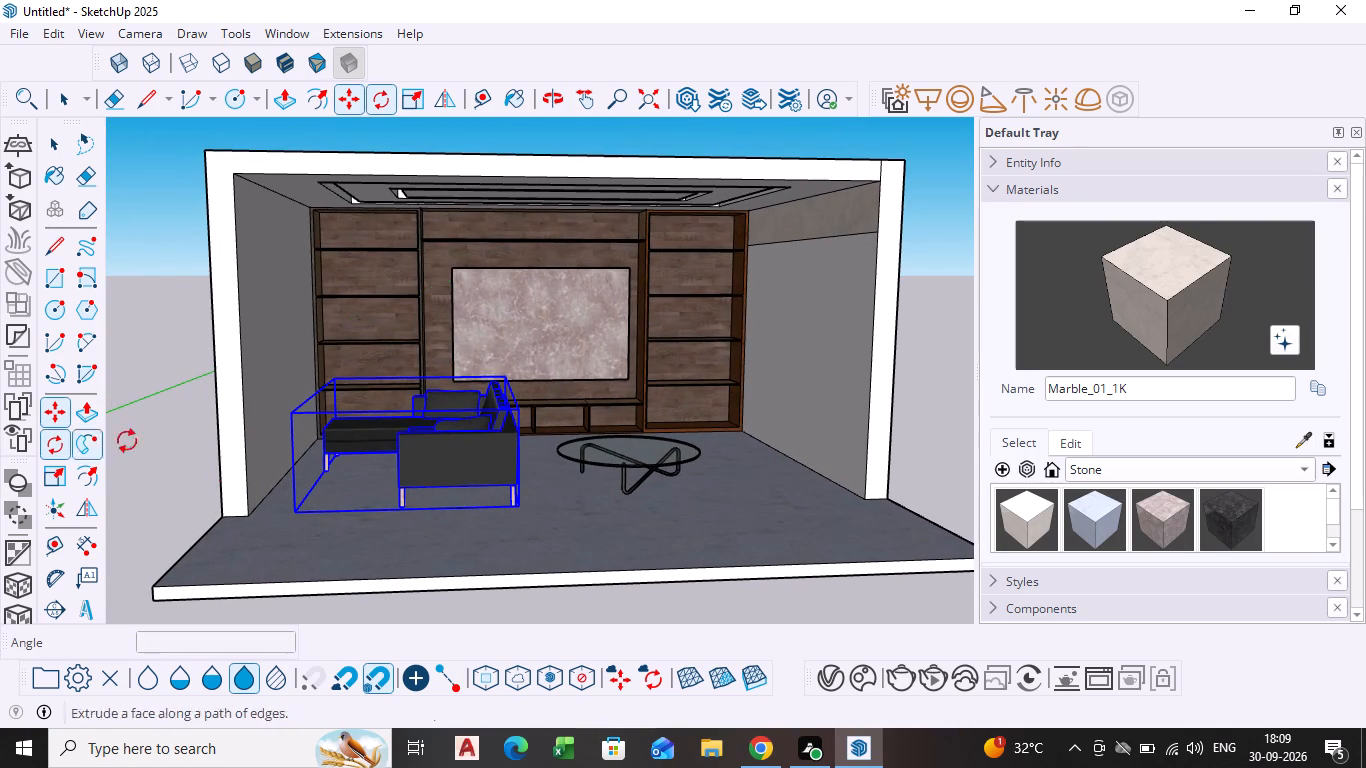
{"action": "scroll", "coordinate": [505, 528], "scroll_direction": "up", "scroll_amount": 3}
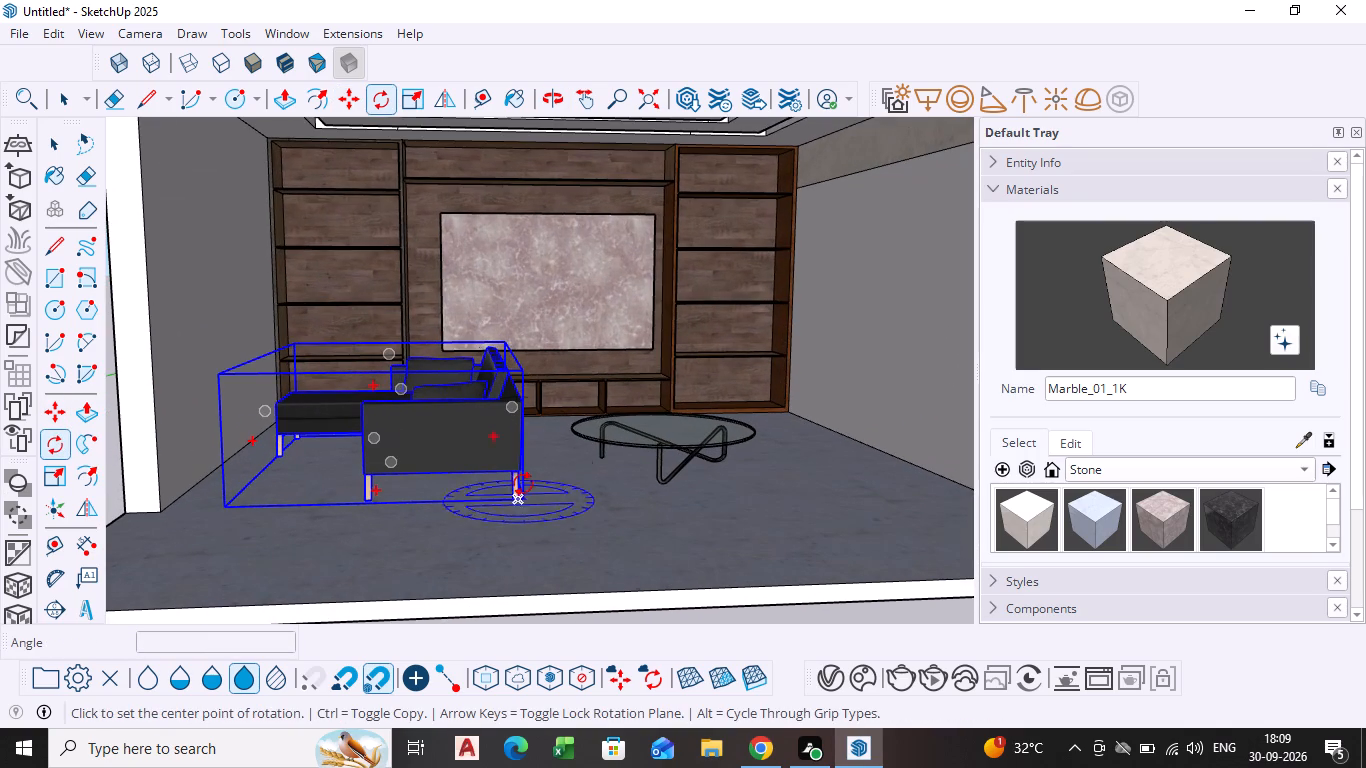
{"action": "left_click", "coordinate": [512, 508]}
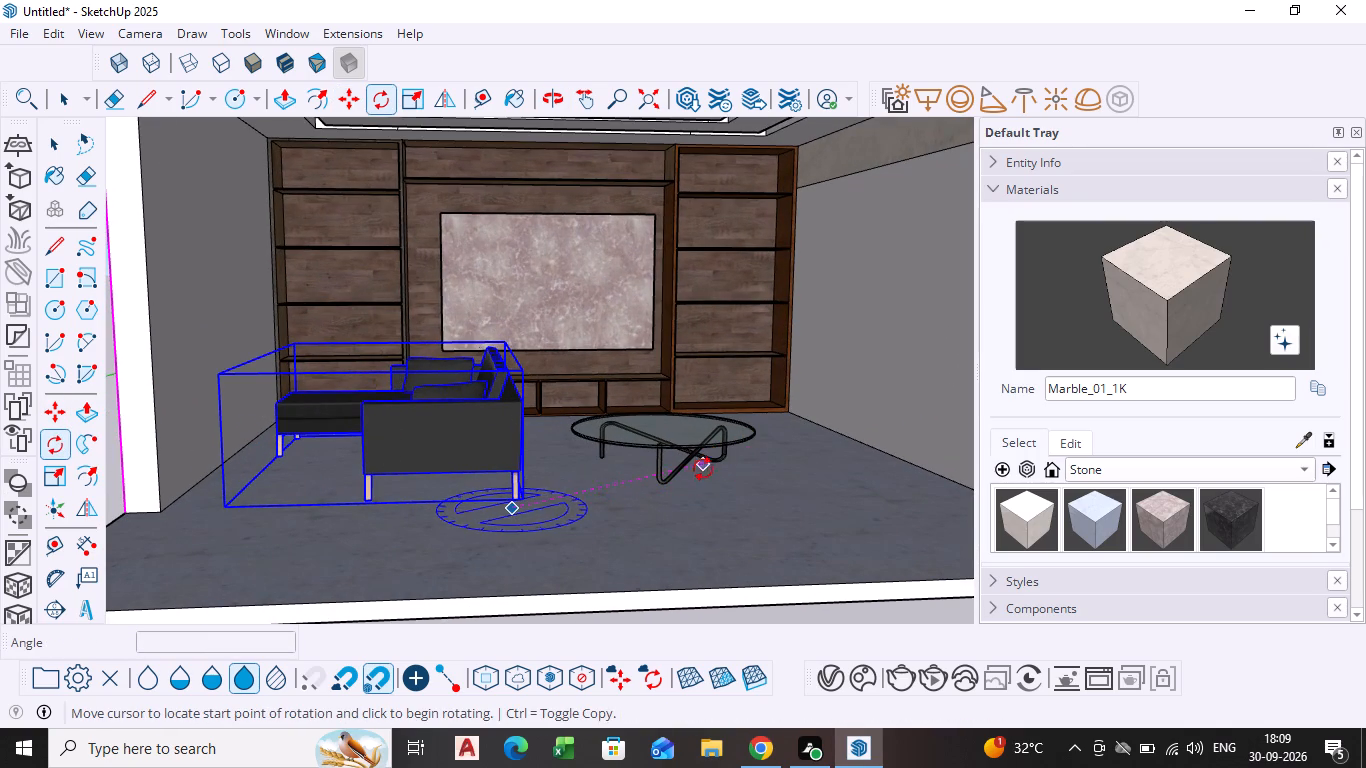
{"action": "left_click", "coordinate": [678, 511]}
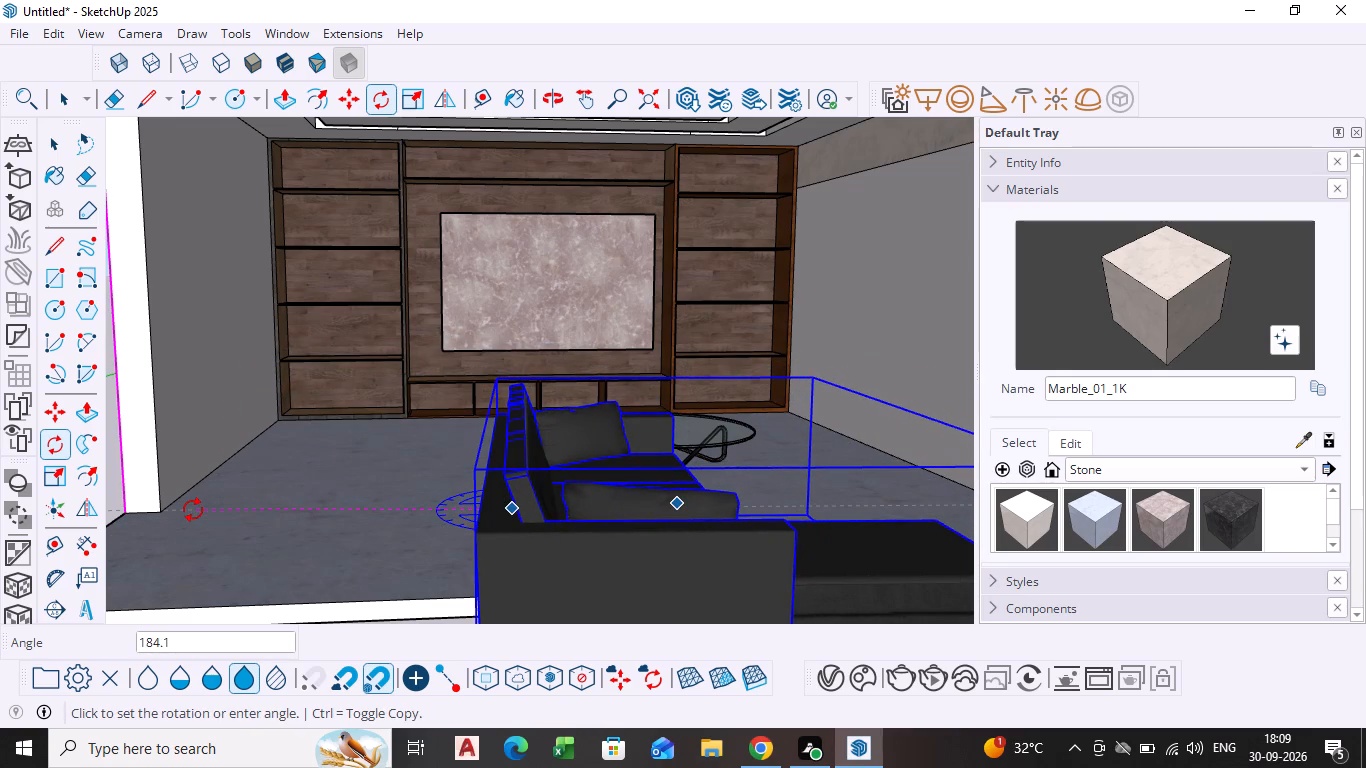
{"action": "type", "text": "90"}
{"action": "key", "text": "Return"}
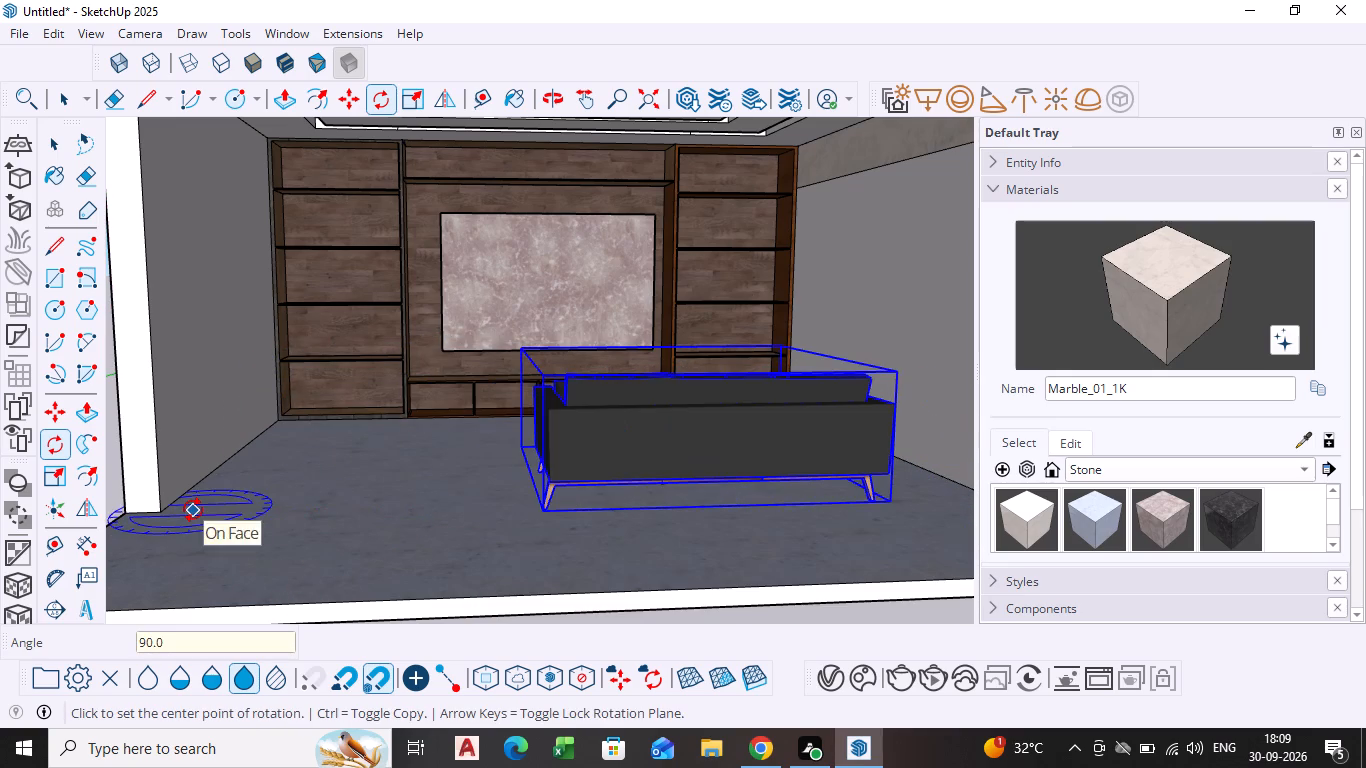
Rotate the corner sofa a further 90 degrees on the floor about its bottom corner, so its chaise end faces the room's open side.
{"action": "scroll", "coordinate": [691, 482], "scroll_direction": "down", "scroll_amount": 1}
{"action": "middle_click_drag", "start_coordinate": [702, 516], "coordinate": [639, 478]}
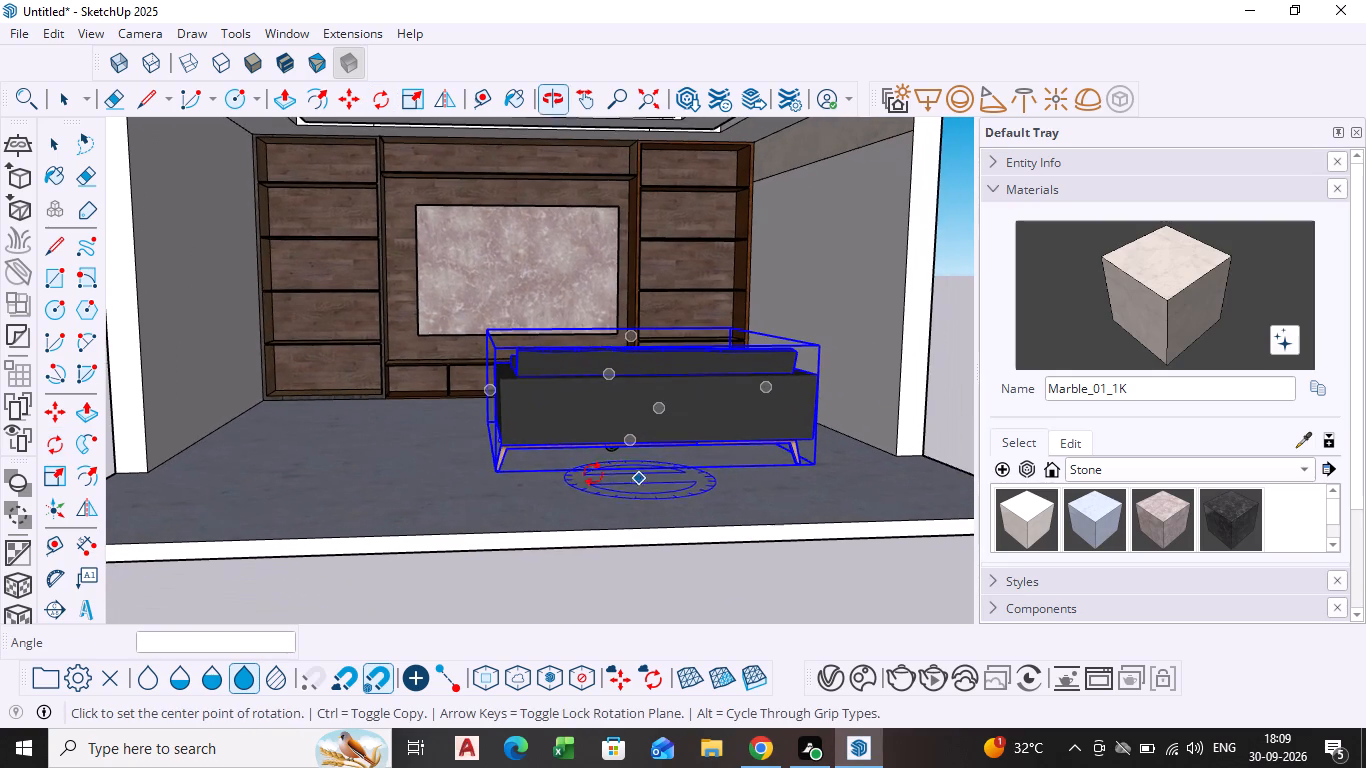
{"action": "left_click", "coordinate": [505, 474]}
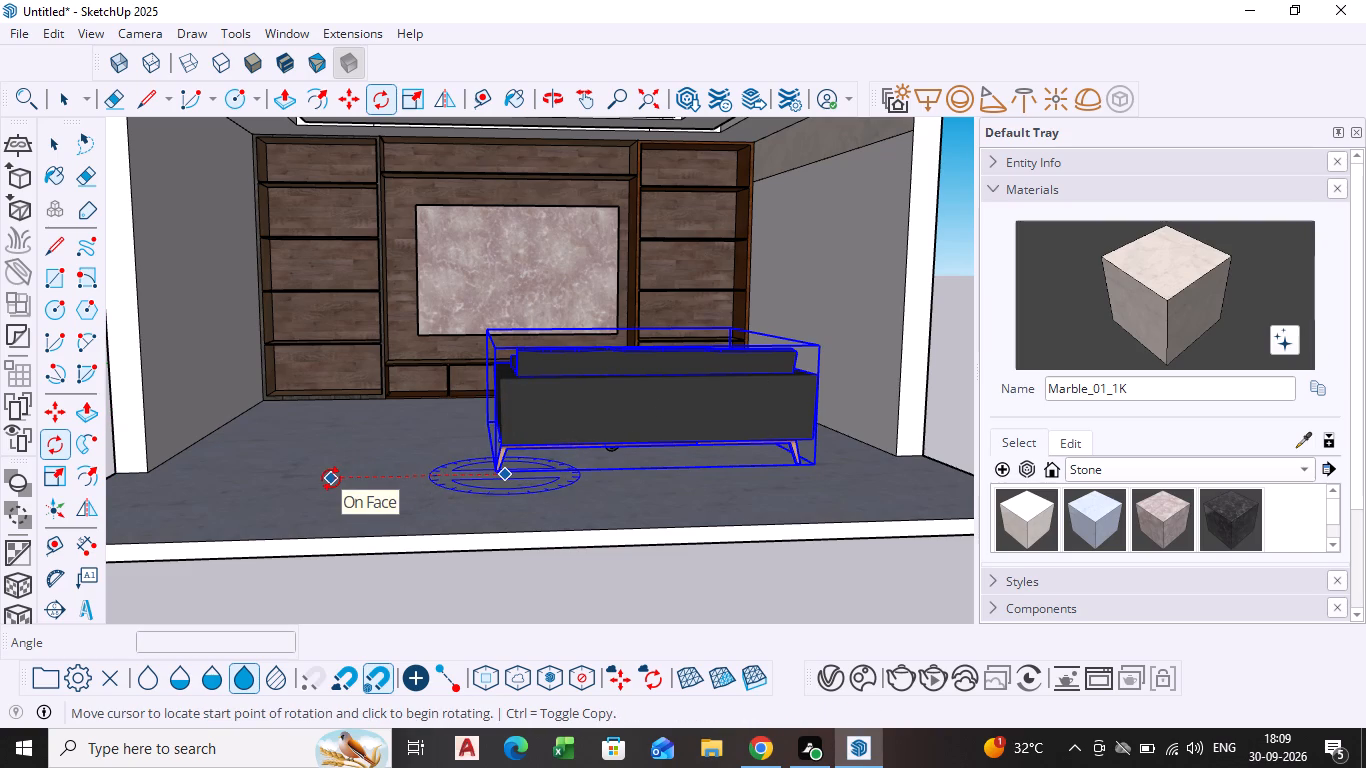
{"action": "key", "text": "1"}
{"action": "key", "text": "8"}
{"action": "key", "text": "0"}
{"action": "key", "text": "Return"}
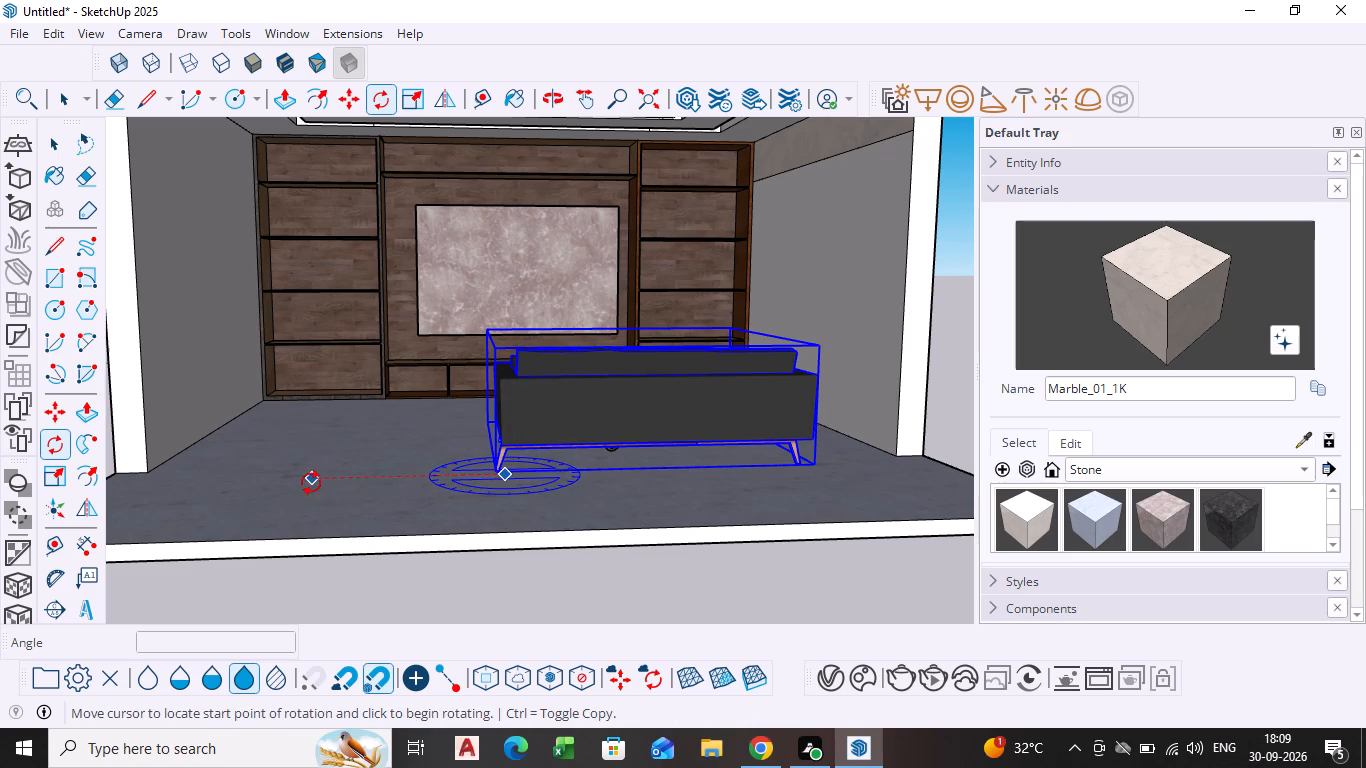
{"action": "left_click", "coordinate": [308, 480]}
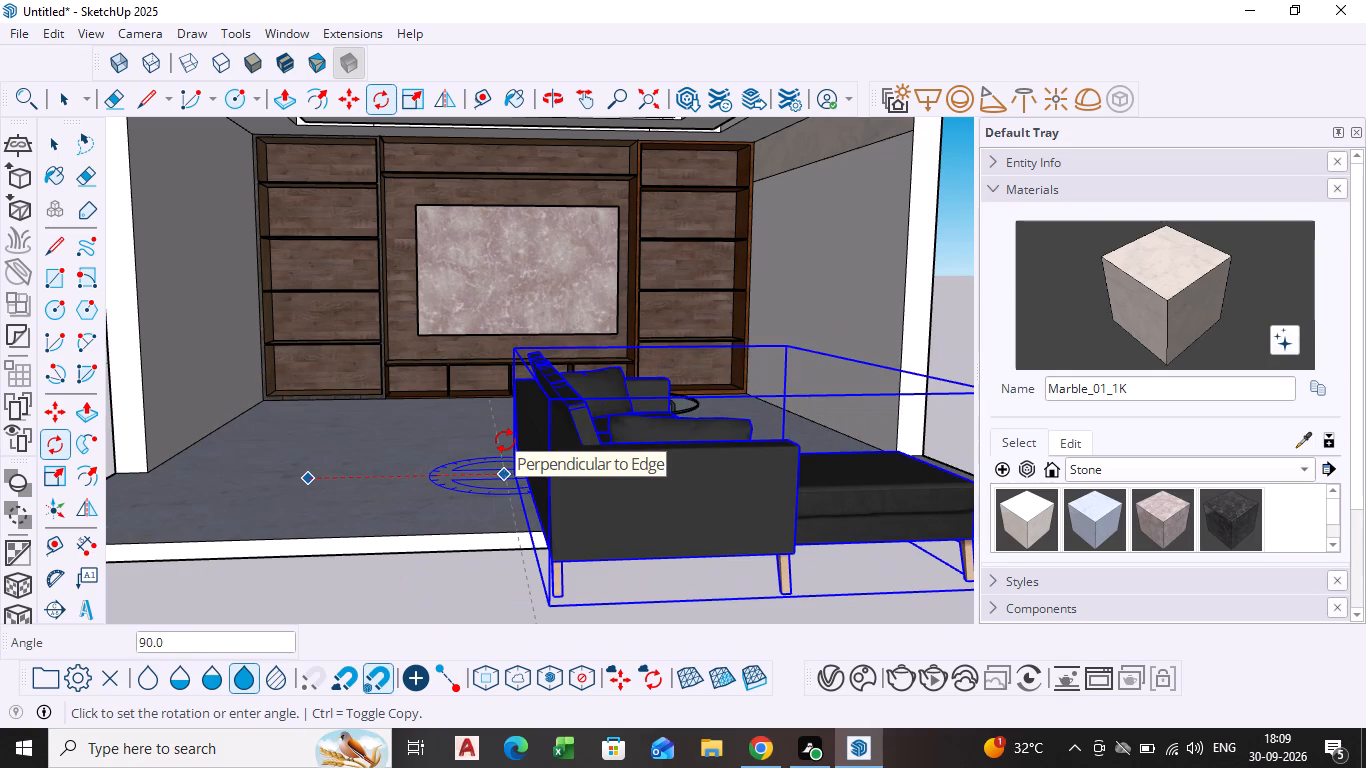
{"action": "left_click", "coordinate": [501, 442]}
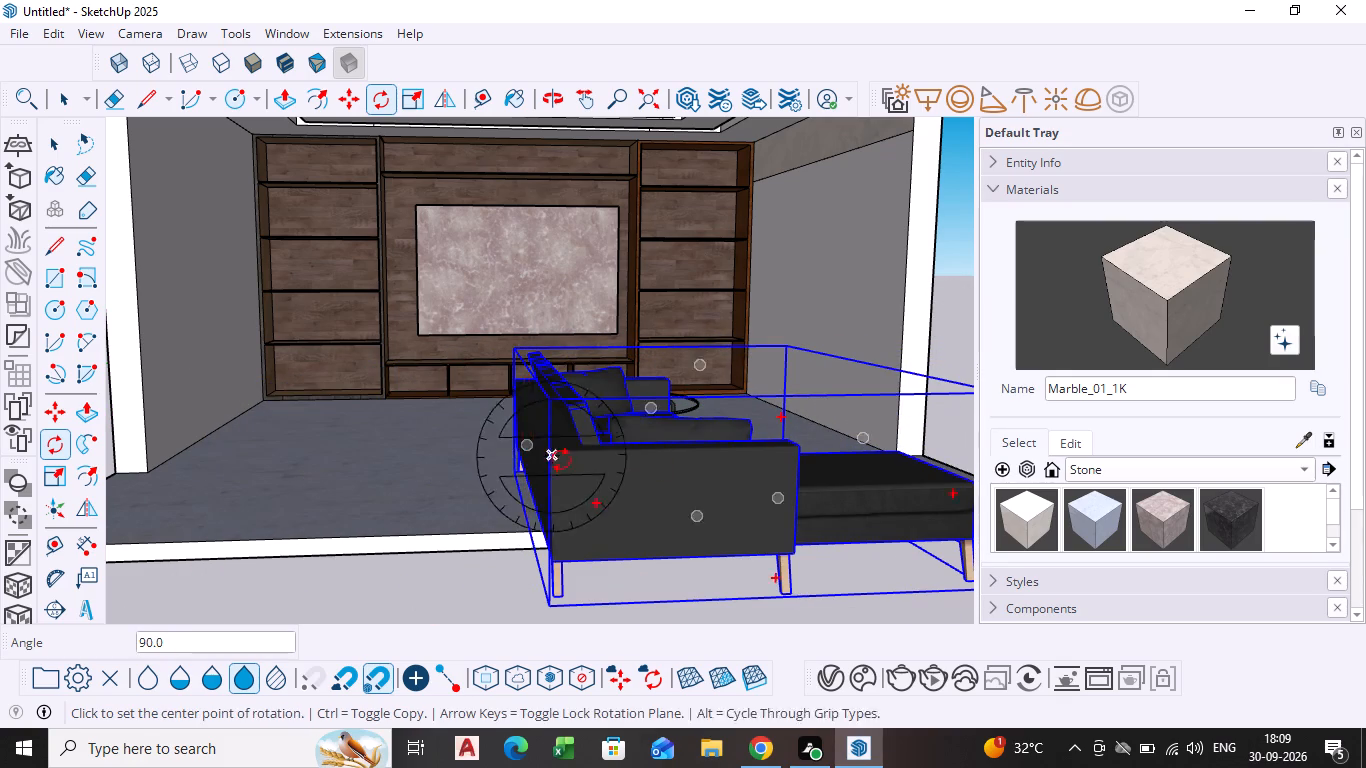
Move the rotated corner sofa across the floor so its long back sits along the side wall opposite its original place.
{"action": "key", "text": "space"}
{"action": "key", "text": "m"}
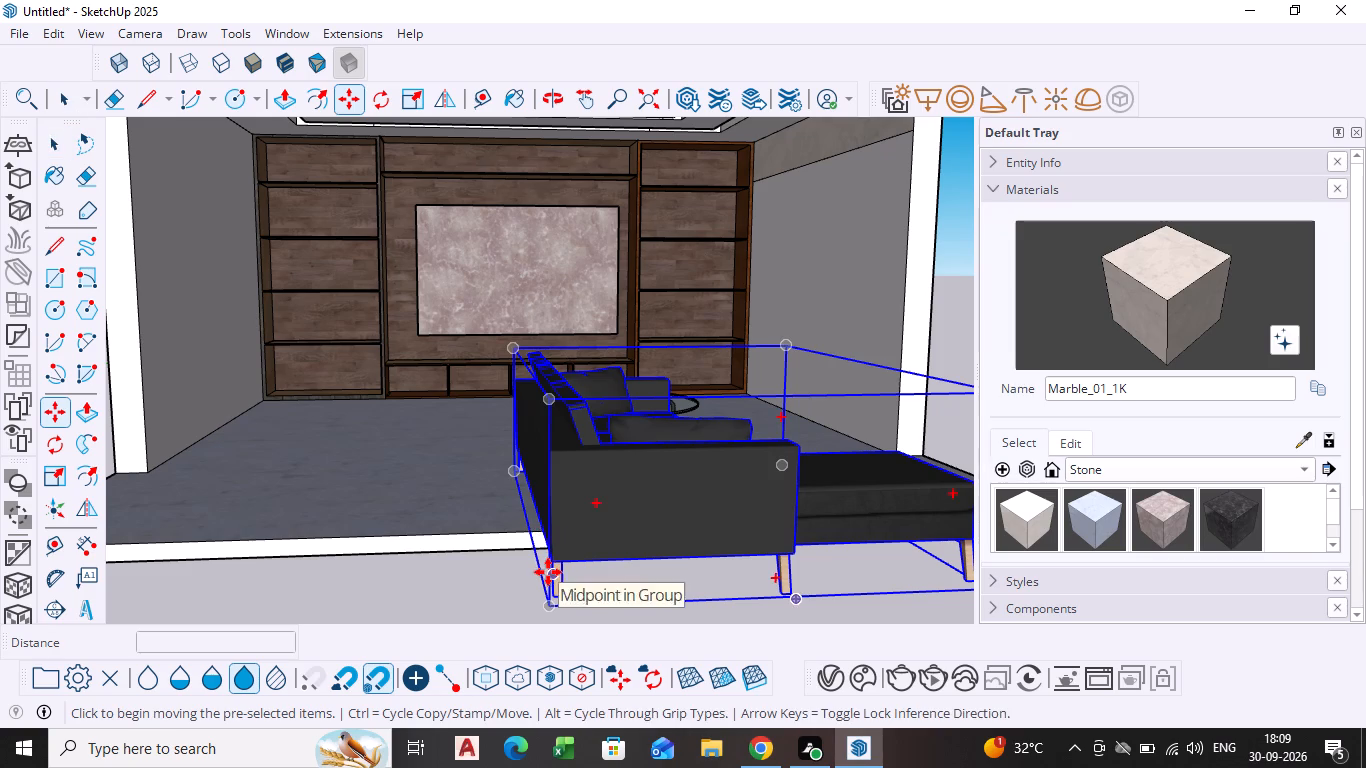
{"action": "left_click_drag", "start_coordinate": [511, 470], "coordinate": [501, 456]}
{"action": "scroll", "coordinate": [280, 414], "scroll_direction": "up", "scroll_amount": 4}
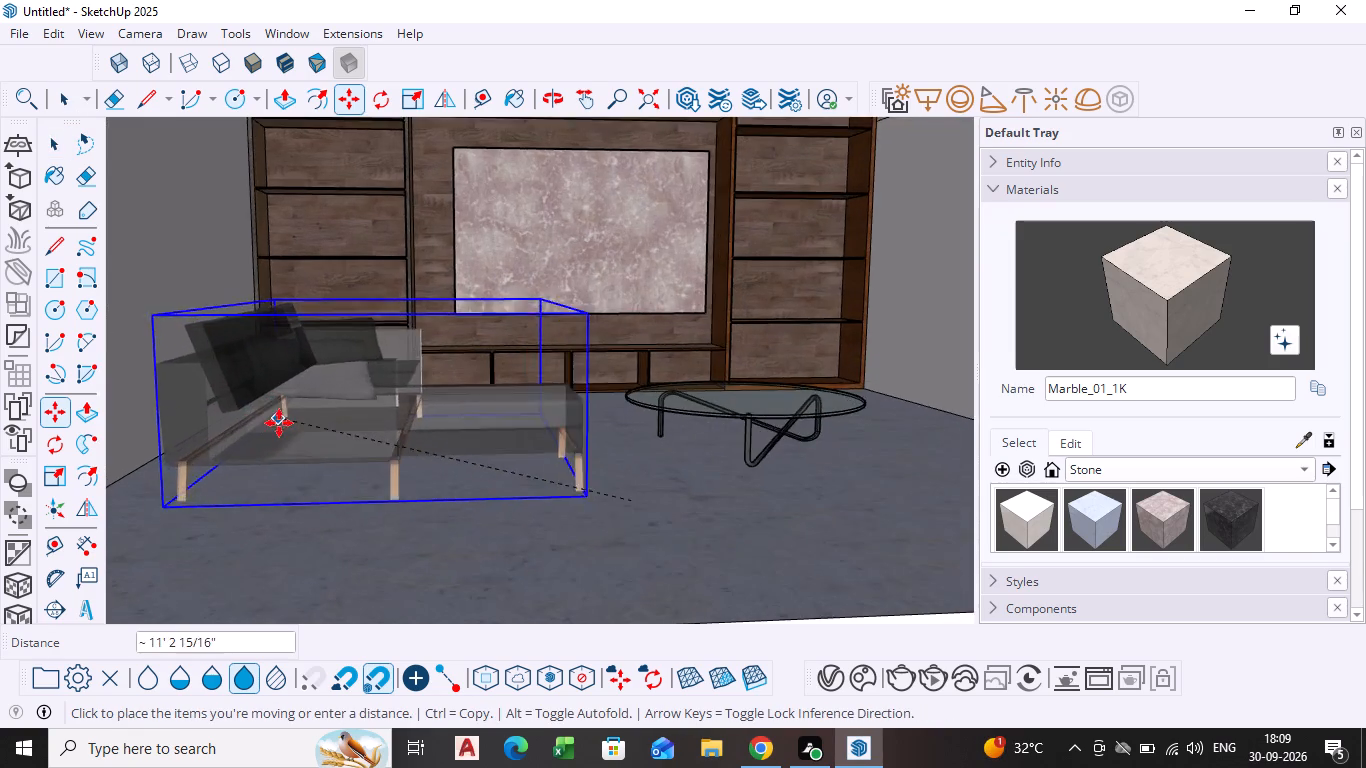
{"action": "scroll", "coordinate": [278, 425], "scroll_direction": "up", "scroll_amount": 3}
{"action": "scroll", "coordinate": [266, 398], "scroll_direction": "down", "scroll_amount": 2}
{"action": "scroll", "coordinate": [254, 409], "scroll_direction": "up", "scroll_amount": 1}
{"action": "scroll", "coordinate": [254, 409], "scroll_direction": "down", "scroll_amount": 3}
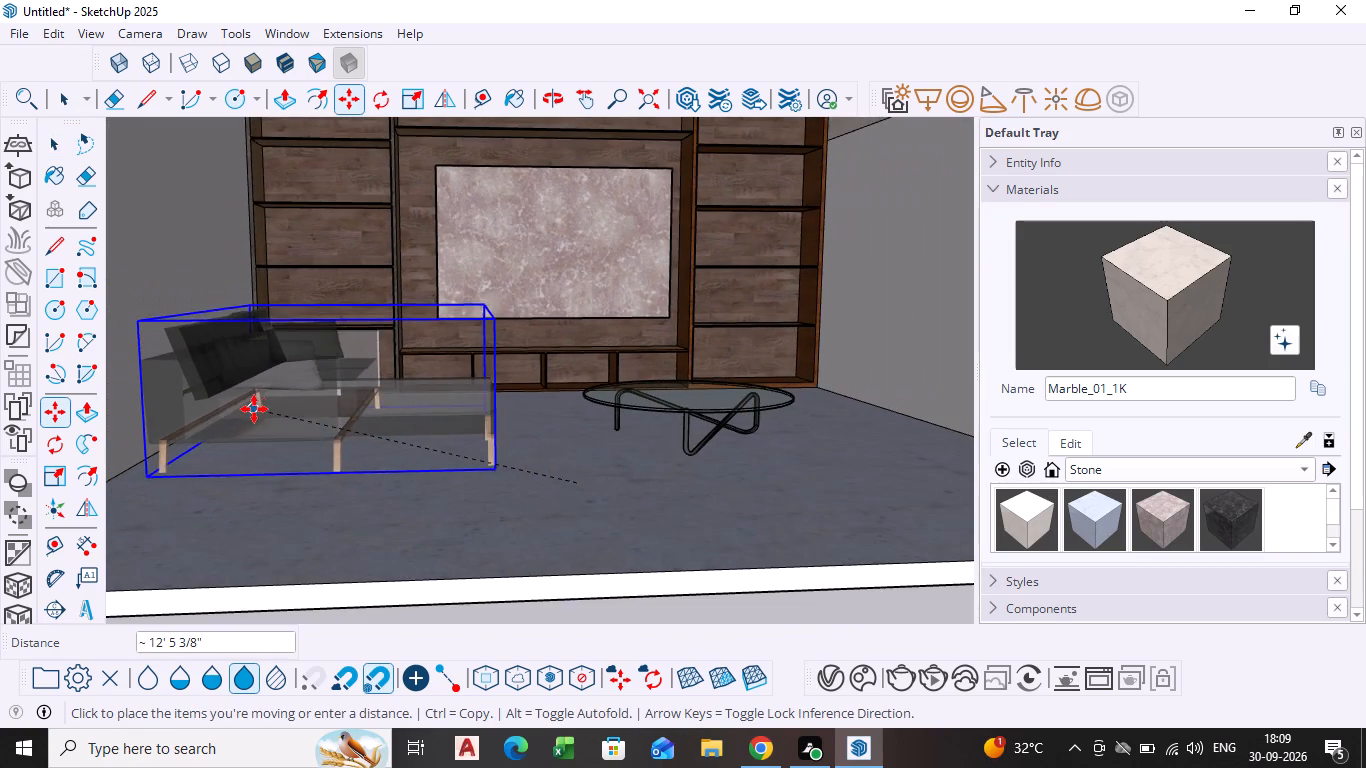
{"action": "middle_click_drag", "start_coordinate": [273, 413], "coordinate": [357, 416], "text": "shift"}
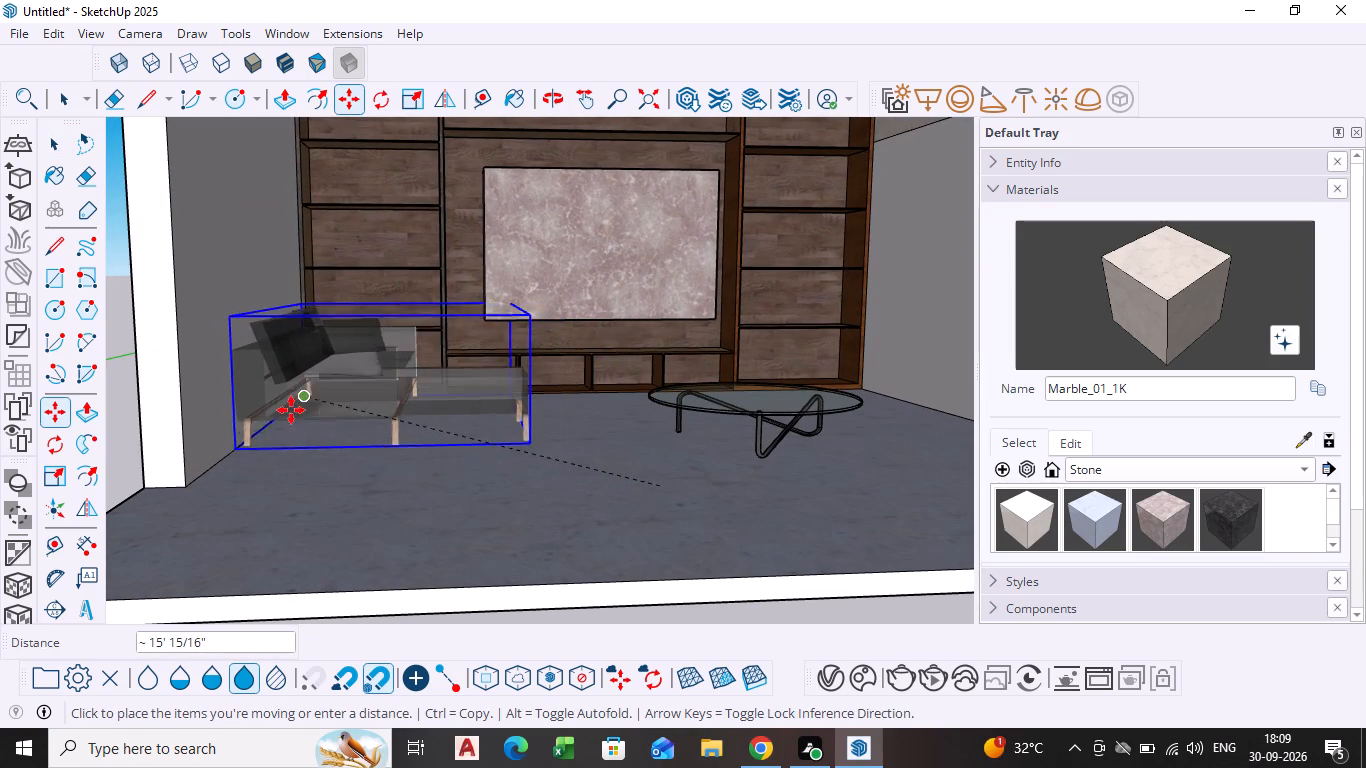
{"action": "left_click", "coordinate": [290, 411]}
{"action": "key", "text": "space"}
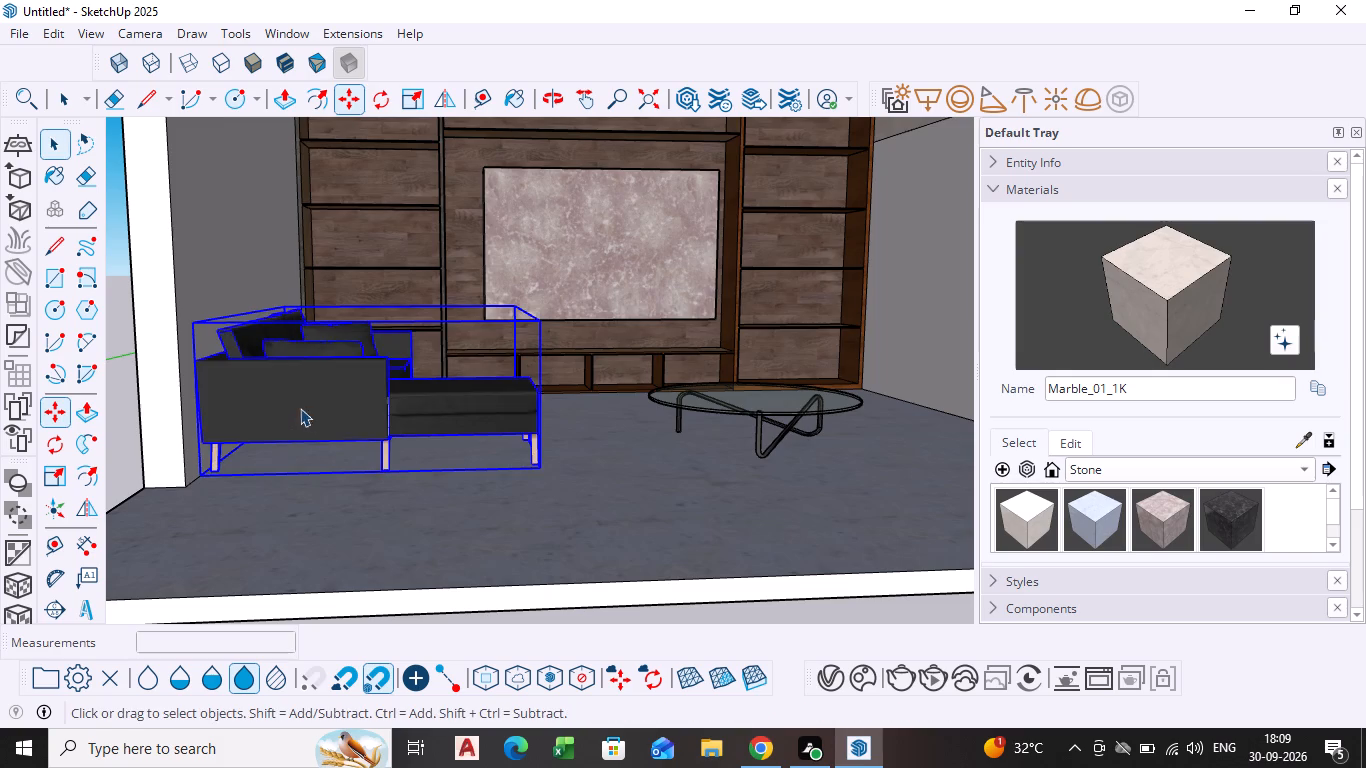
Select the round glass coffee table beside the black corner sofa.
{"action": "scroll", "coordinate": [546, 417], "scroll_direction": "down", "scroll_amount": 4}
{"action": "middle_click_drag", "start_coordinate": [547, 430], "coordinate": [355, 594]}
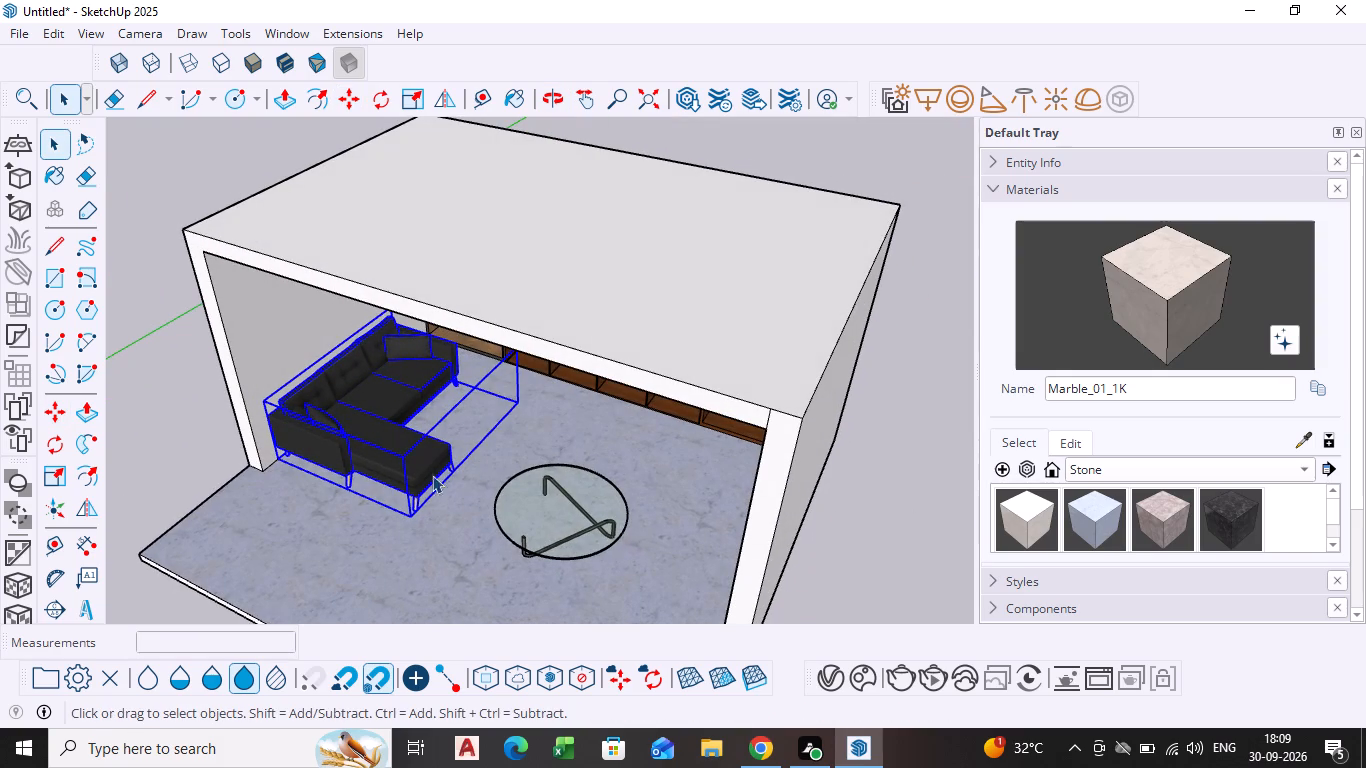
{"action": "left_click", "coordinate": [570, 512]}
{"action": "middle_click_drag", "start_coordinate": [490, 473], "coordinate": [516, 442]}
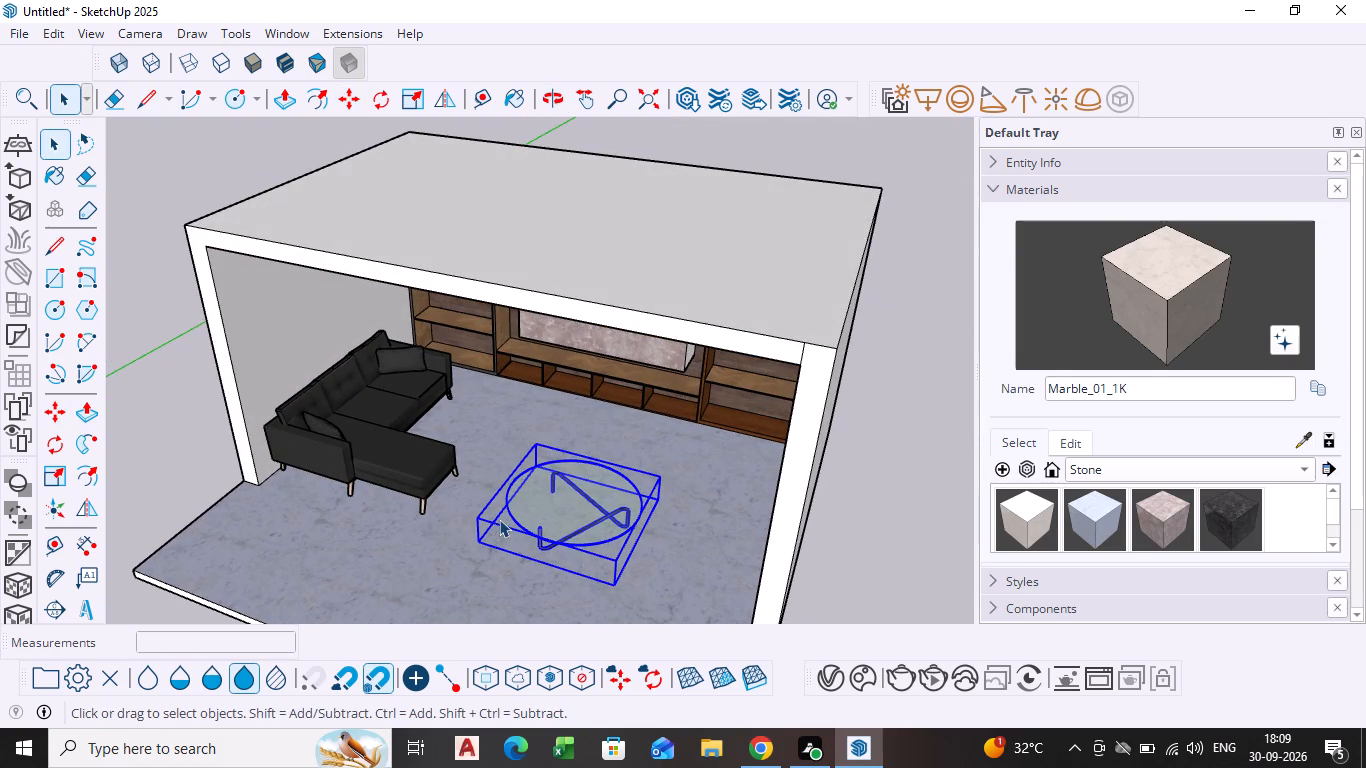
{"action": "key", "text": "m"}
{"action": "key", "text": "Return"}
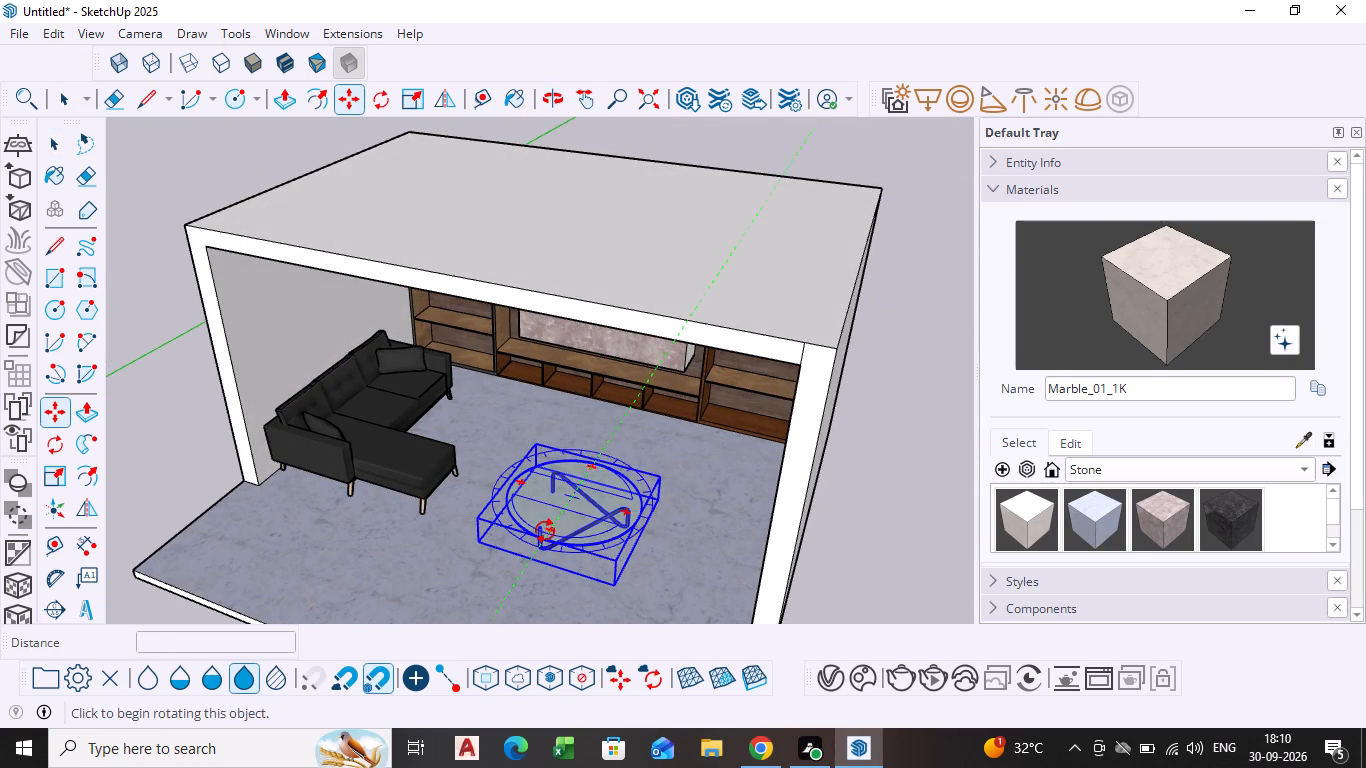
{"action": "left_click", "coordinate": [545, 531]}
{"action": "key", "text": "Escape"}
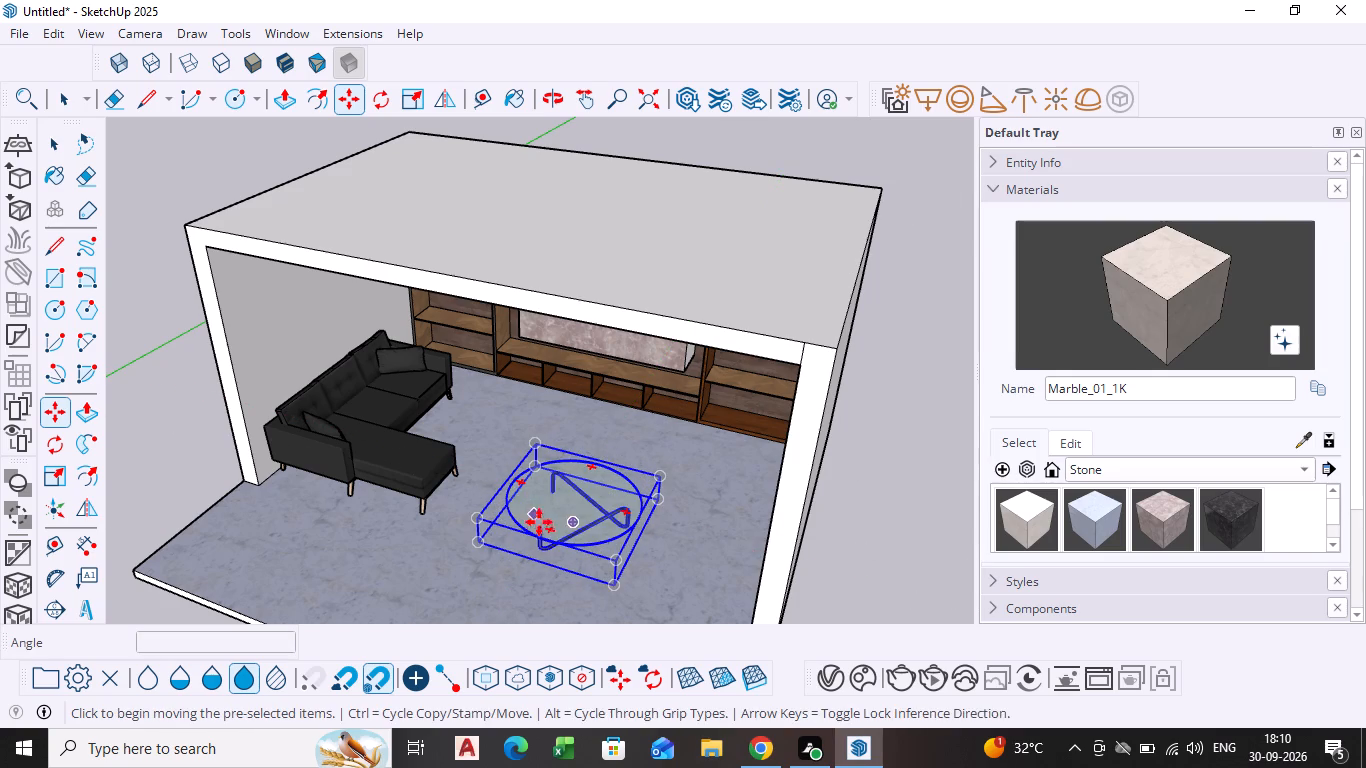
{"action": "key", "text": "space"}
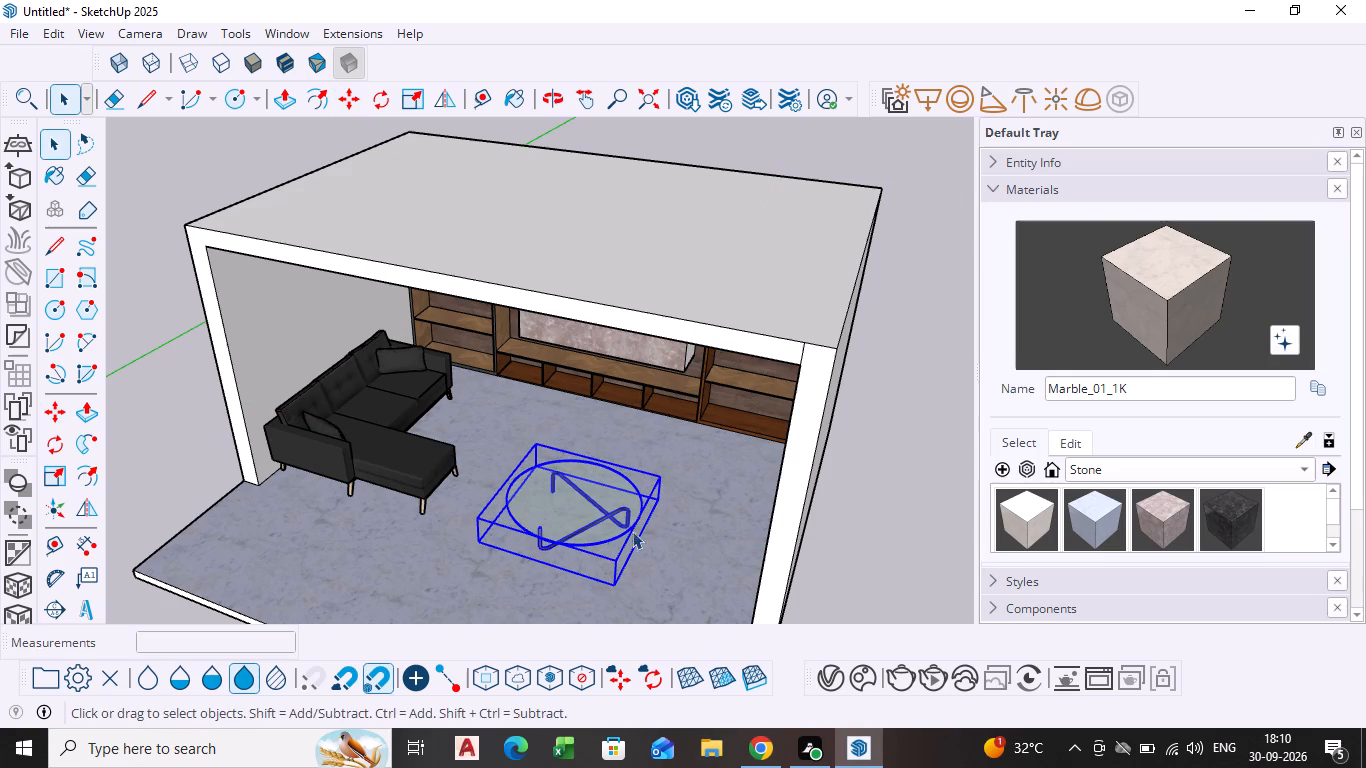
Move the glass coffee table about 6' 5" across the floor into the sofa's inner corner, in front of the seats, and deselect it.
{"action": "middle_click_drag", "start_coordinate": [602, 534], "coordinate": [696, 473]}
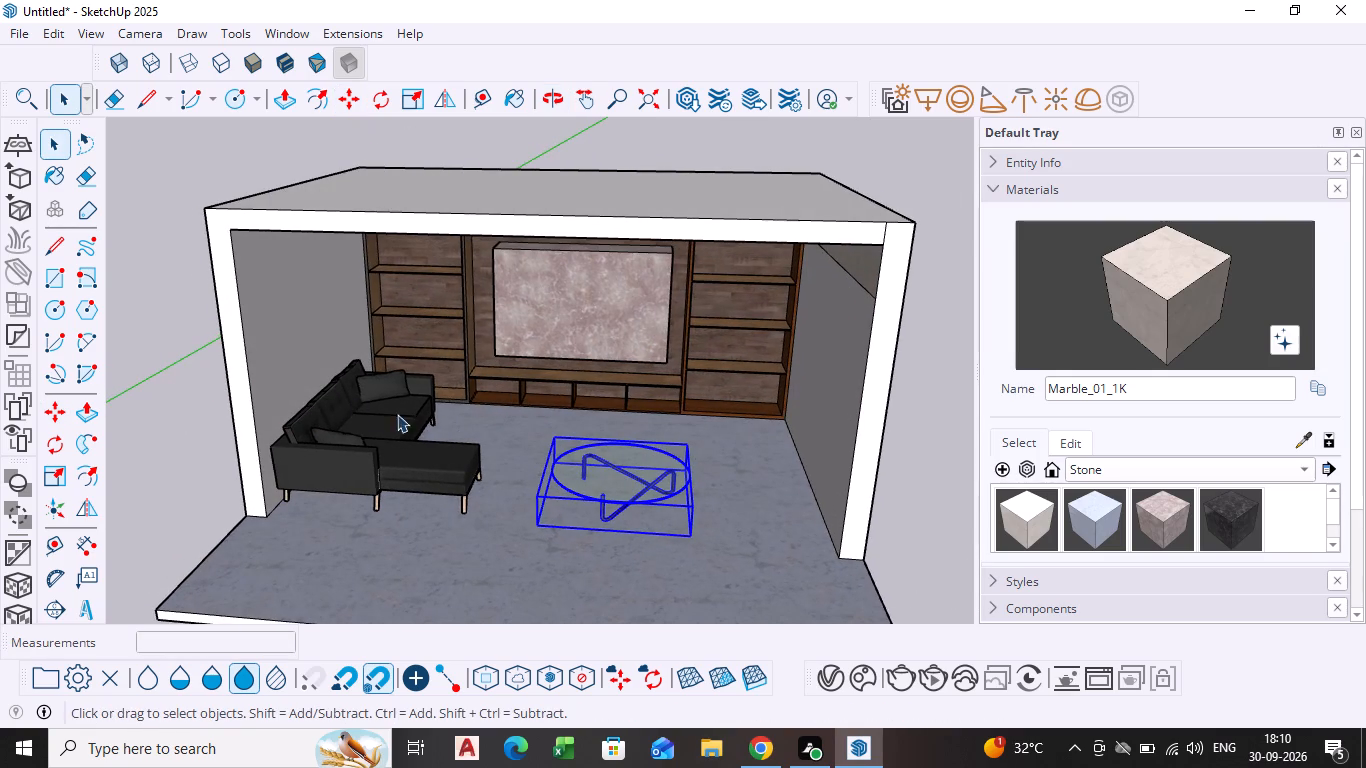
{"action": "key", "text": "m"}
{"action": "scroll", "coordinate": [627, 514], "scroll_direction": "up", "scroll_amount": 4}
{"action": "middle_click_drag", "start_coordinate": [491, 480], "coordinate": [502, 487]}
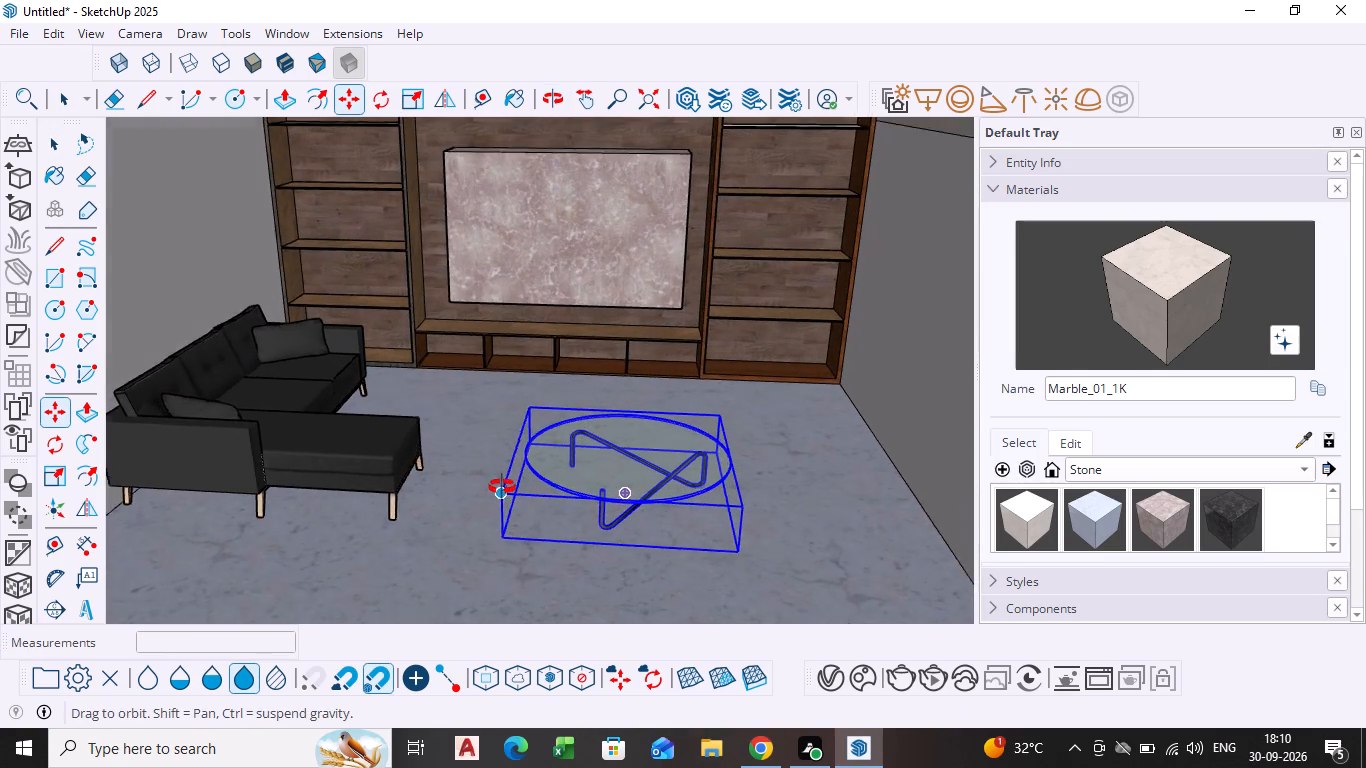
{"action": "middle_click_drag", "start_coordinate": [502, 487], "coordinate": [553, 500]}
{"action": "scroll", "coordinate": [531, 445], "scroll_direction": "up", "scroll_amount": 3}
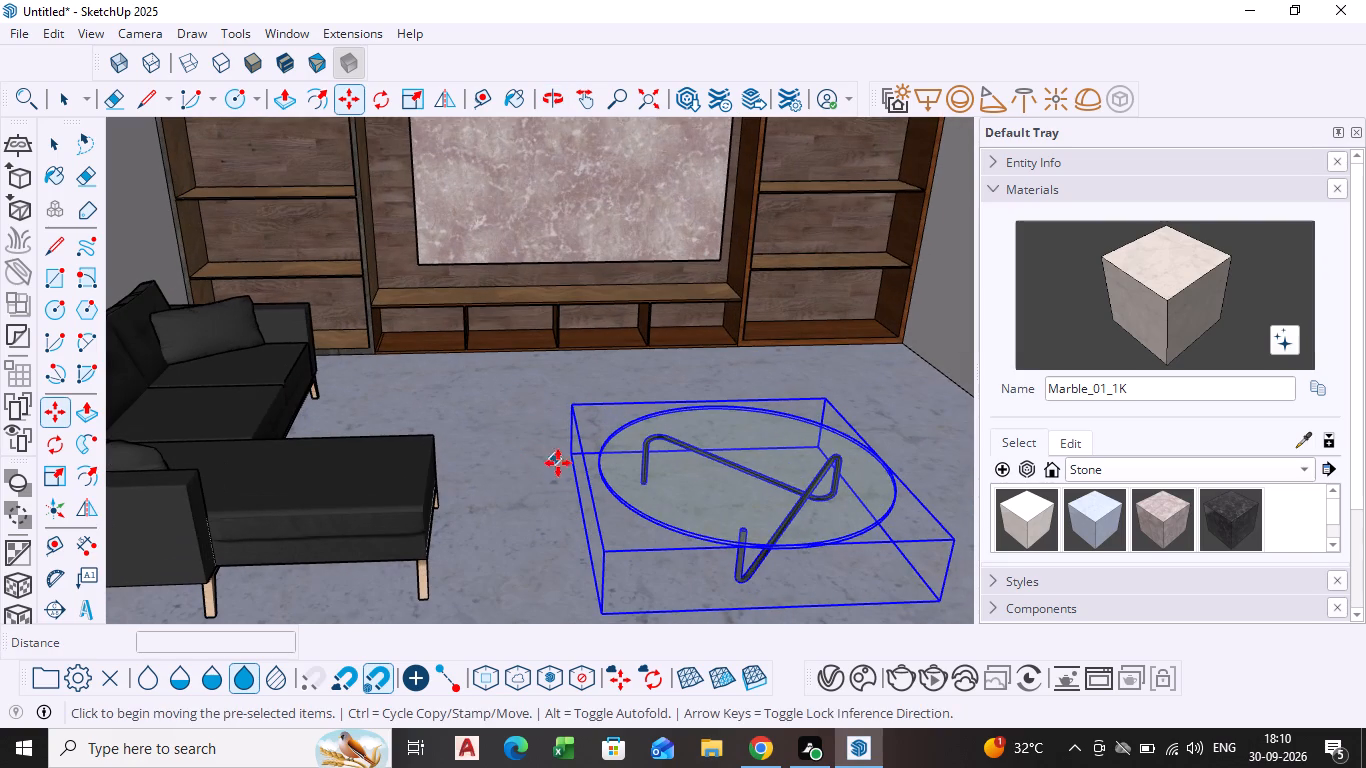
{"action": "left_click", "coordinate": [576, 451]}
{"action": "scroll", "coordinate": [428, 393], "scroll_direction": "up", "scroll_amount": 3}
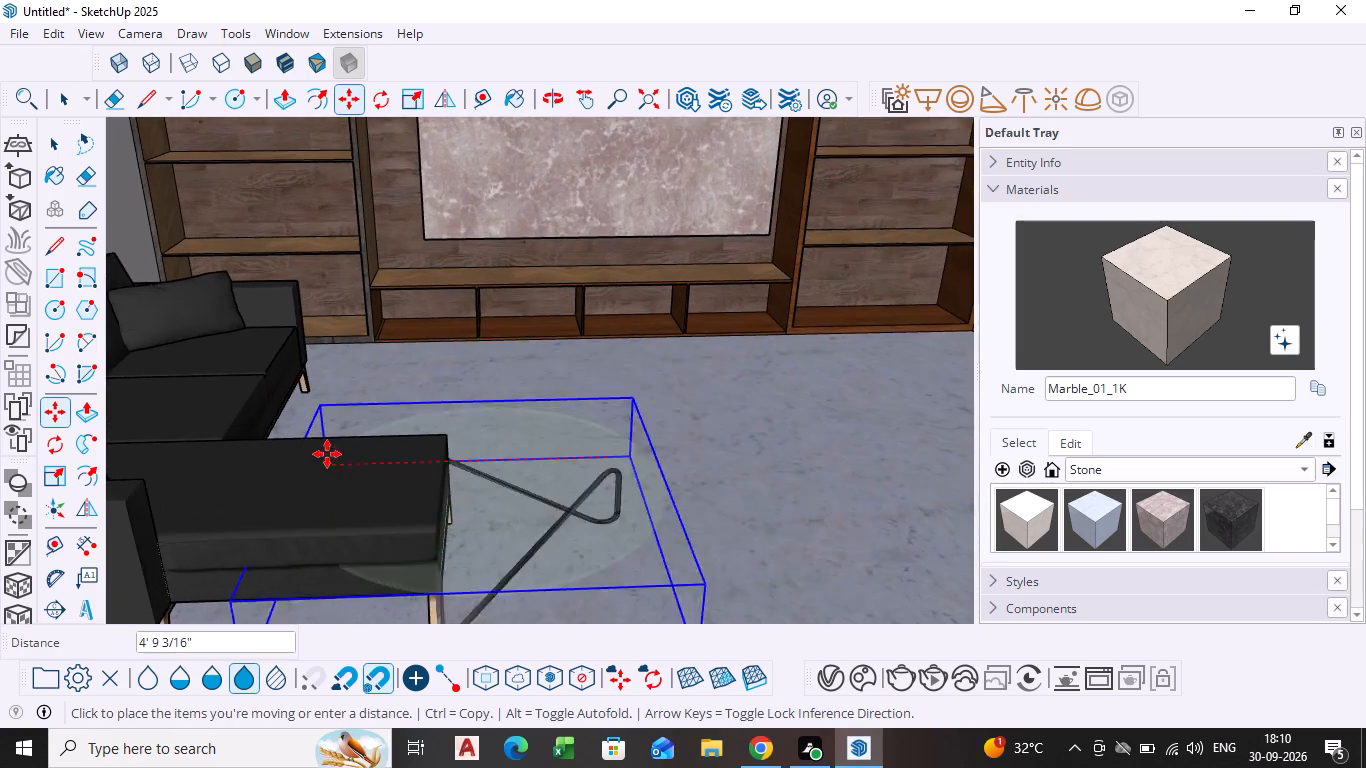
{"action": "scroll", "coordinate": [327, 454], "scroll_direction": "up", "scroll_amount": 2}
{"action": "middle_click_drag", "start_coordinate": [327, 454], "coordinate": [141, 749]}
{"action": "middle_click_drag", "start_coordinate": [214, 643], "coordinate": [248, 524]}
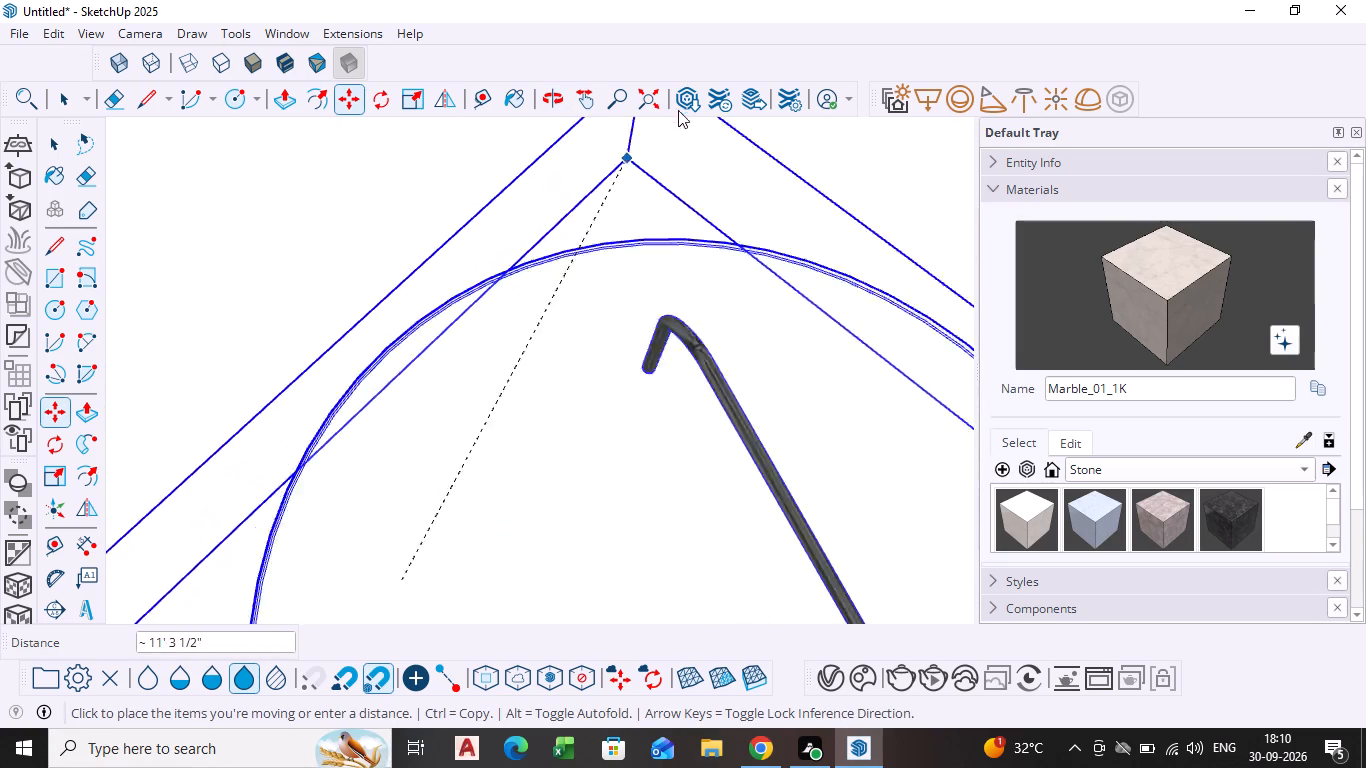
{"action": "left_click", "coordinate": [656, 101]}
{"action": "scroll", "coordinate": [550, 413], "scroll_direction": "down", "scroll_amount": 4}
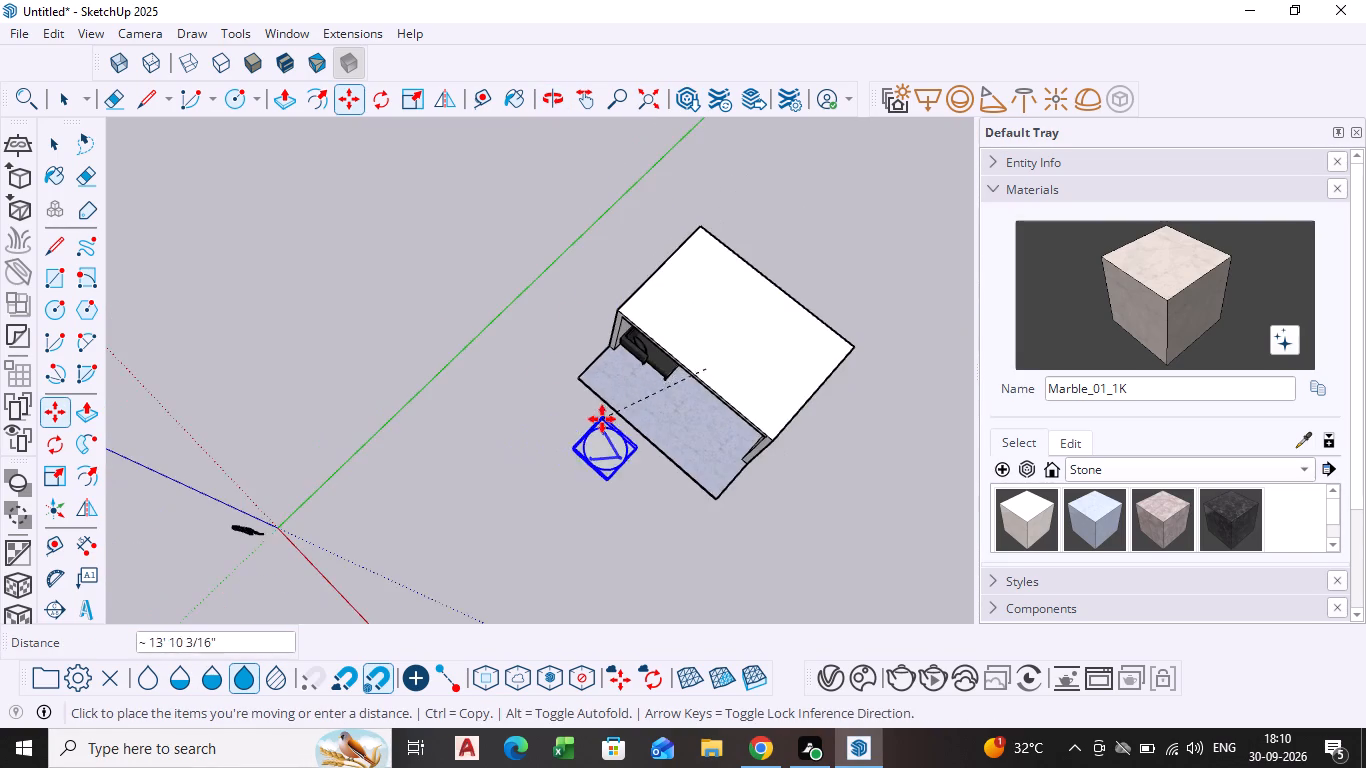
{"action": "middle_click_drag", "start_coordinate": [602, 419], "coordinate": [664, 349]}
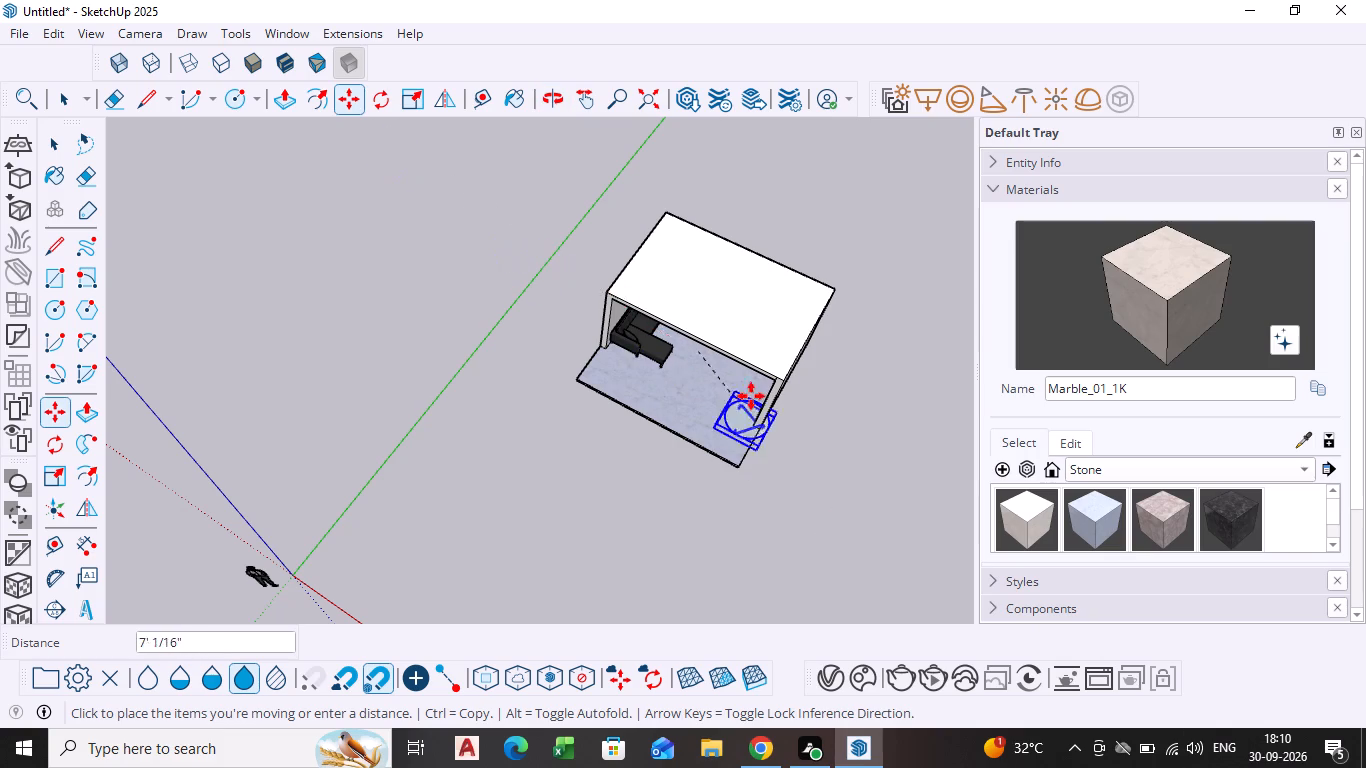
{"action": "scroll", "coordinate": [708, 350], "scroll_direction": "up", "scroll_amount": 10}
{"action": "middle_click_drag", "start_coordinate": [713, 396], "coordinate": [720, 312]}
{"action": "scroll", "coordinate": [679, 373], "scroll_direction": "up", "scroll_amount": 7}
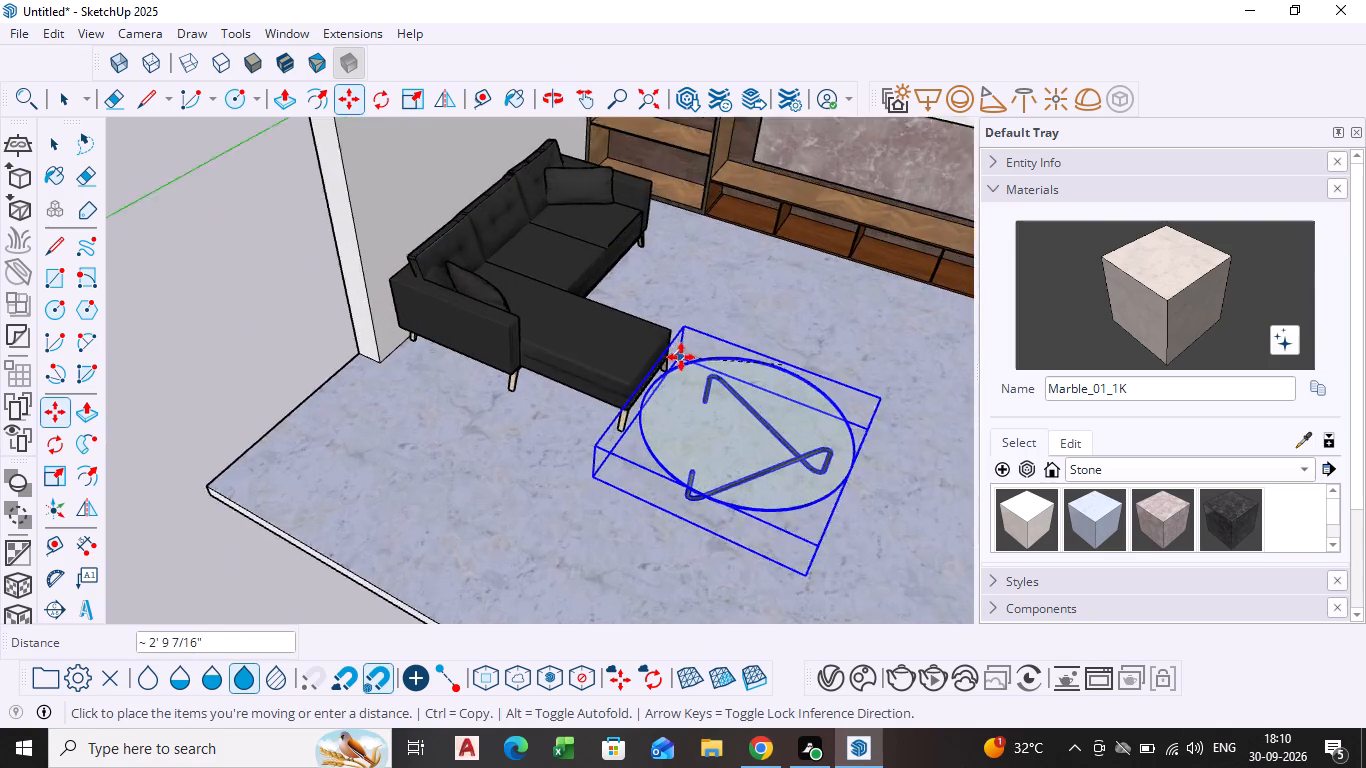
{"action": "scroll", "coordinate": [681, 357], "scroll_direction": "up", "scroll_amount": 6}
{"action": "scroll", "coordinate": [748, 246], "scroll_direction": "down", "scroll_amount": 4}
{"action": "middle_click_drag", "start_coordinate": [731, 213], "coordinate": [693, 241], "text": "shift"}
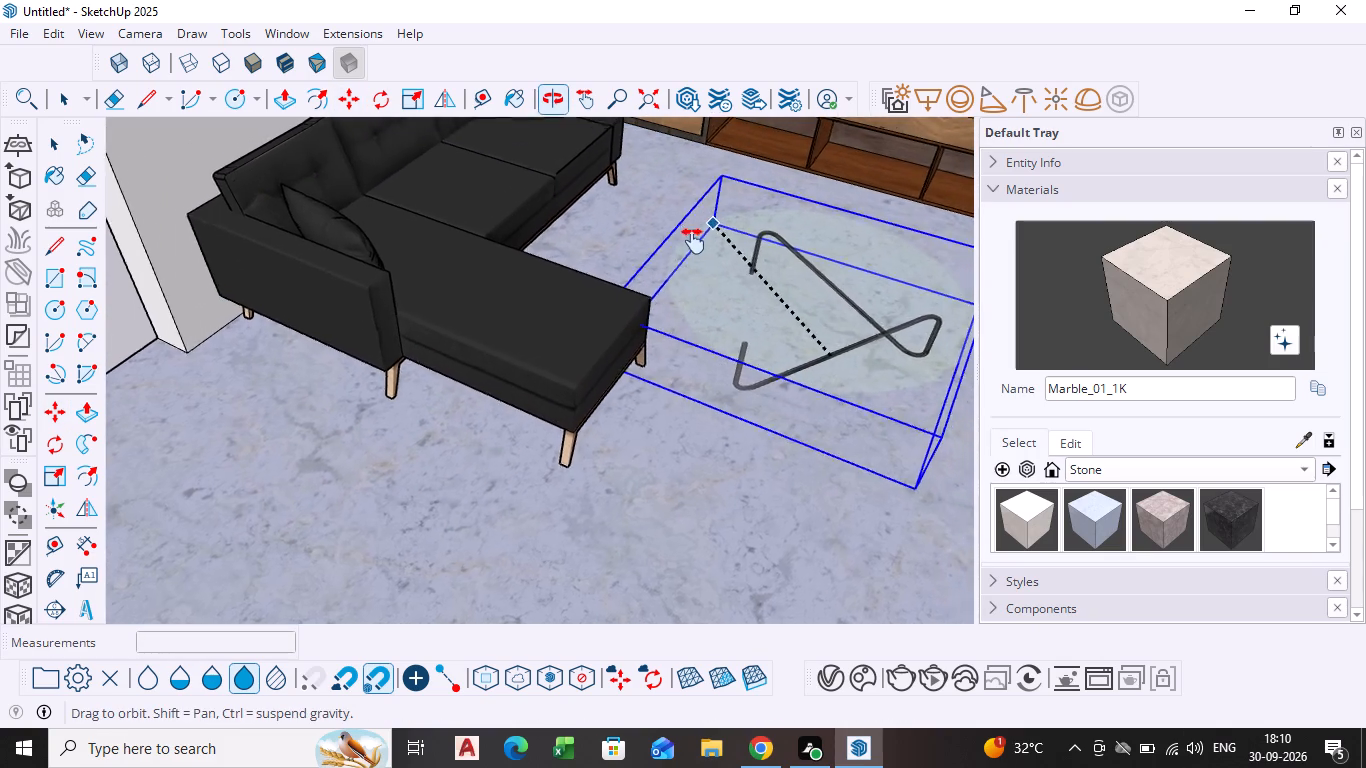
{"action": "middle_click_drag", "start_coordinate": [693, 241], "coordinate": [583, 370], "text": "shift"}
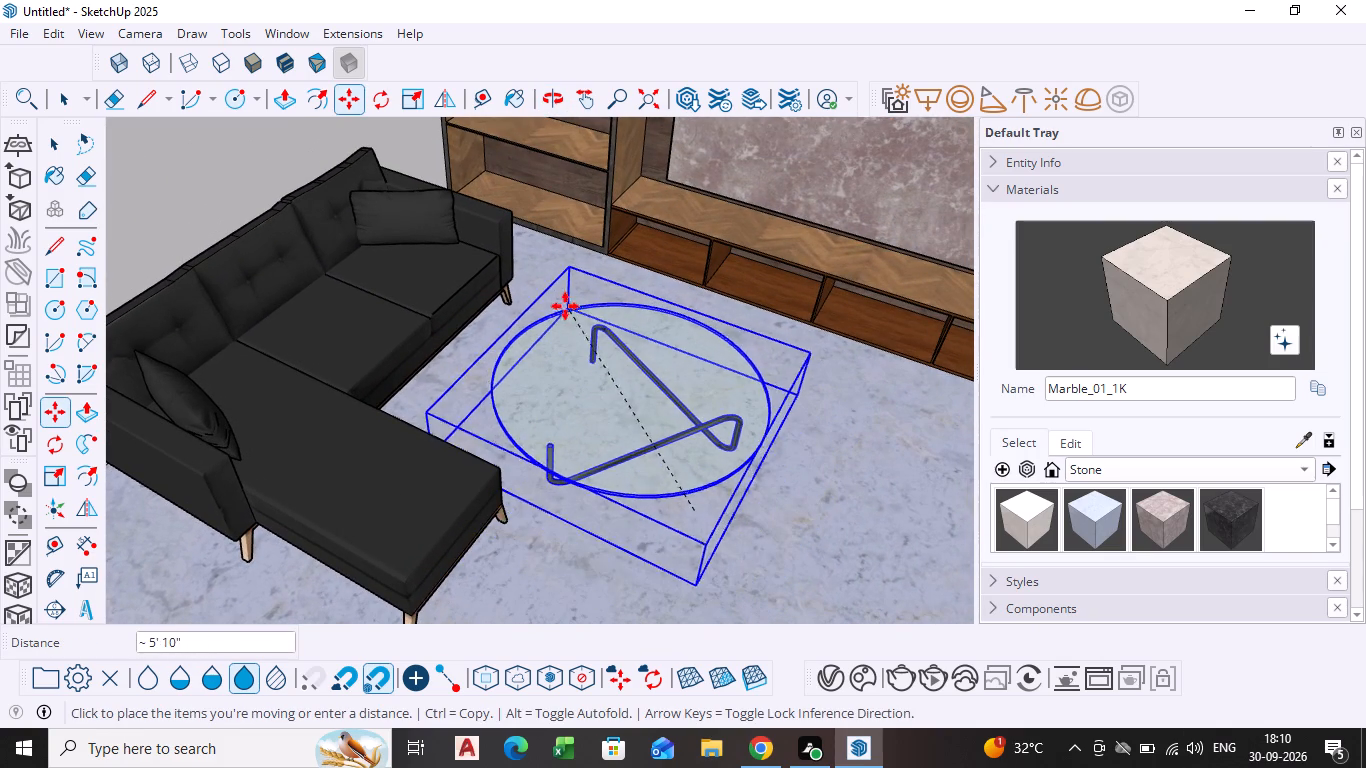
{"action": "left_click", "coordinate": [549, 294]}
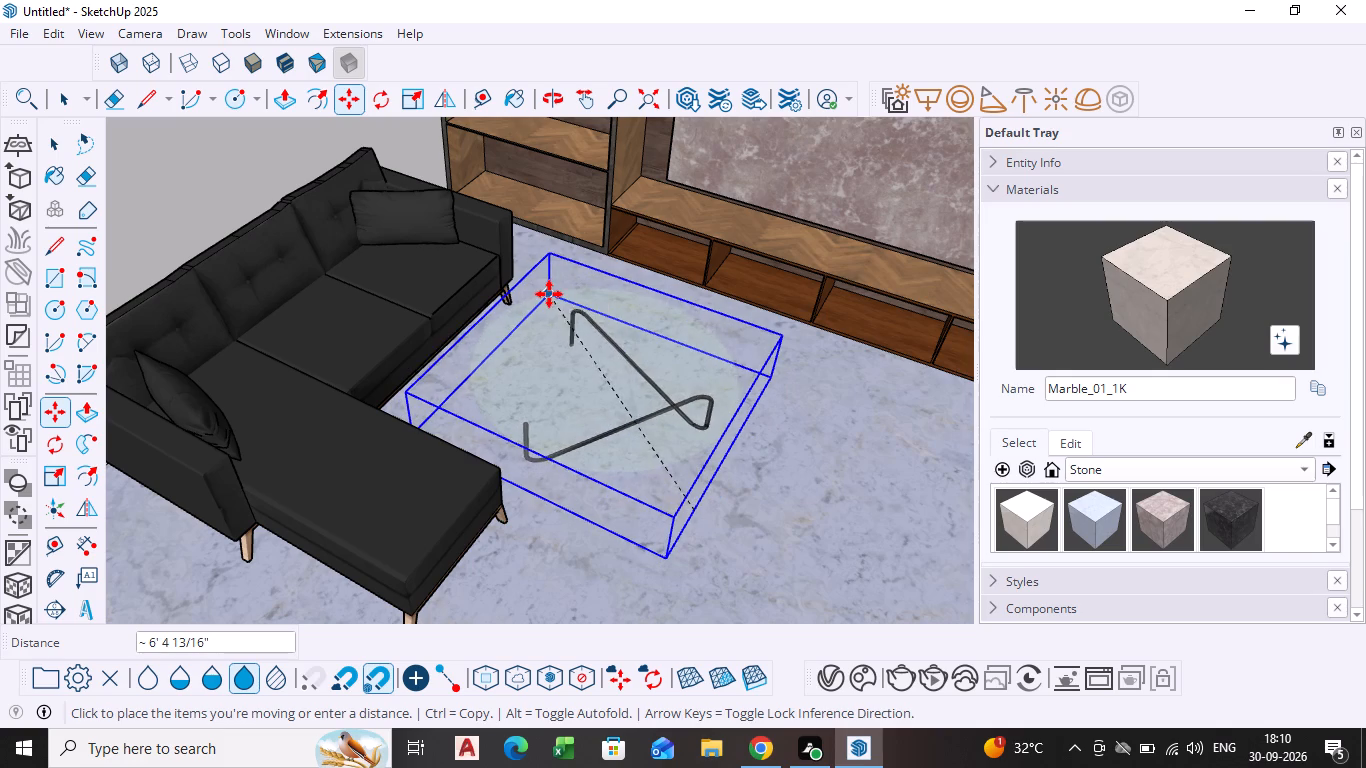
{"action": "key", "text": "space"}
{"action": "scroll", "coordinate": [754, 496], "scroll_direction": "down", "scroll_amount": 2}
{"action": "key", "text": "space"}
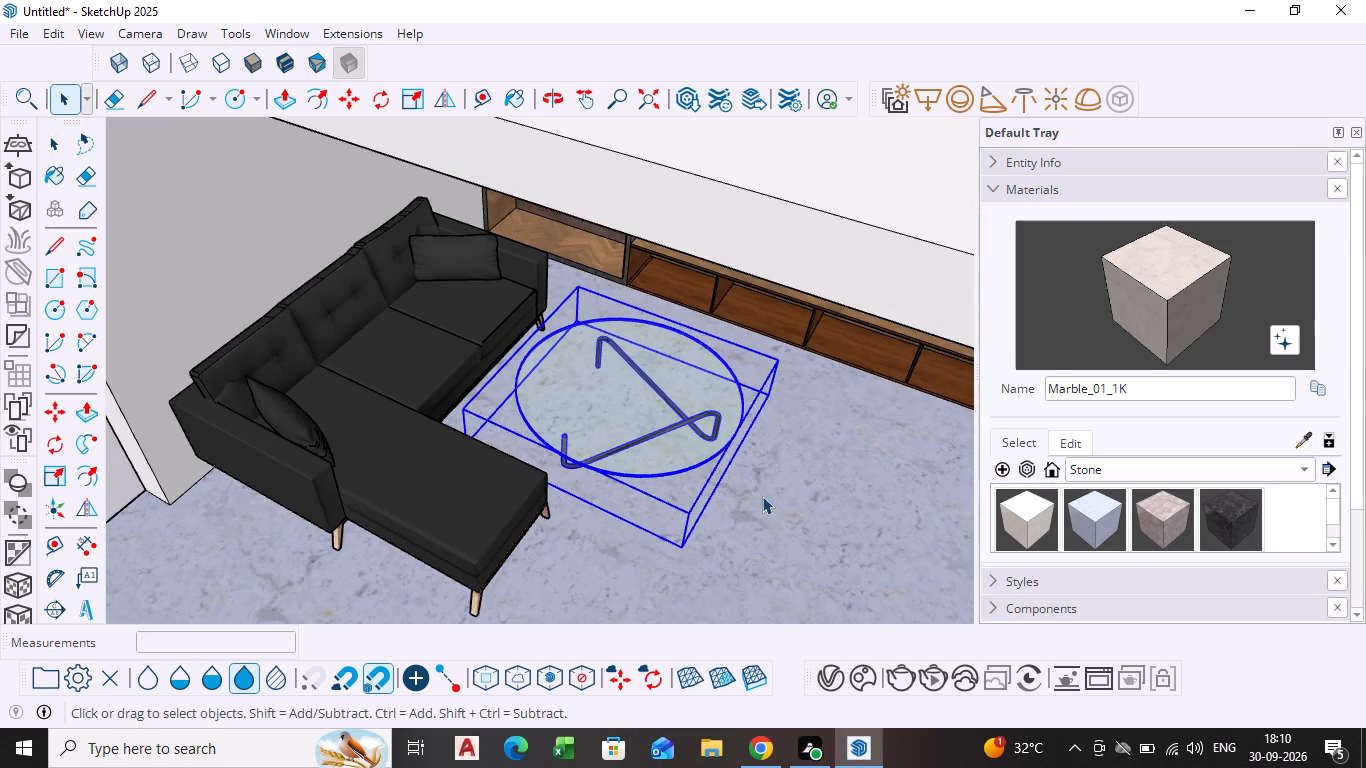
{"action": "left_click", "coordinate": [795, 176]}
Inspect the sofa and coffee table arrangement against the TV unit, walls and ceiling from several angles outside the room.
{"action": "scroll", "coordinate": [777, 253], "scroll_direction": "down", "scroll_amount": 2}
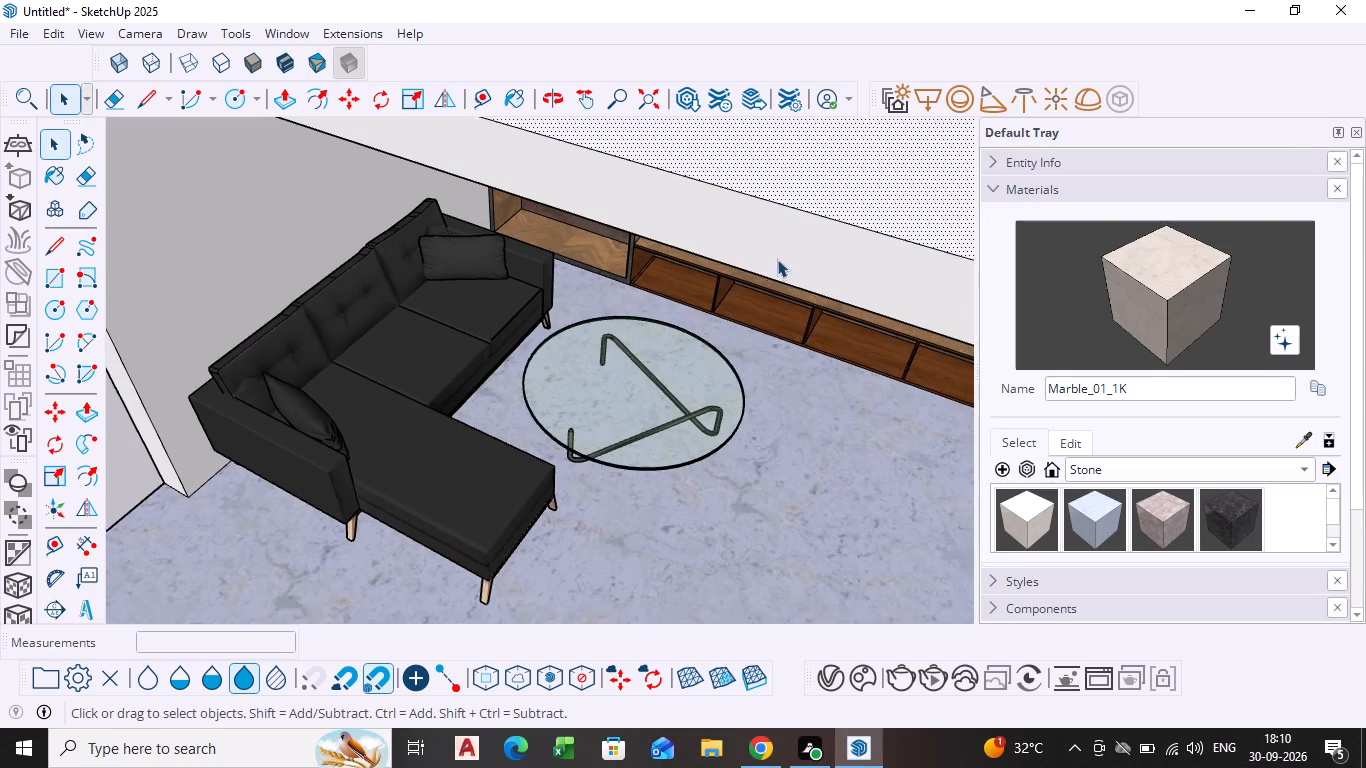
{"action": "scroll", "coordinate": [777, 259], "scroll_direction": "down", "scroll_amount": 2}
{"action": "scroll", "coordinate": [677, 450], "scroll_direction": "down", "scroll_amount": 4}
{"action": "left_click", "coordinate": [298, 397]}
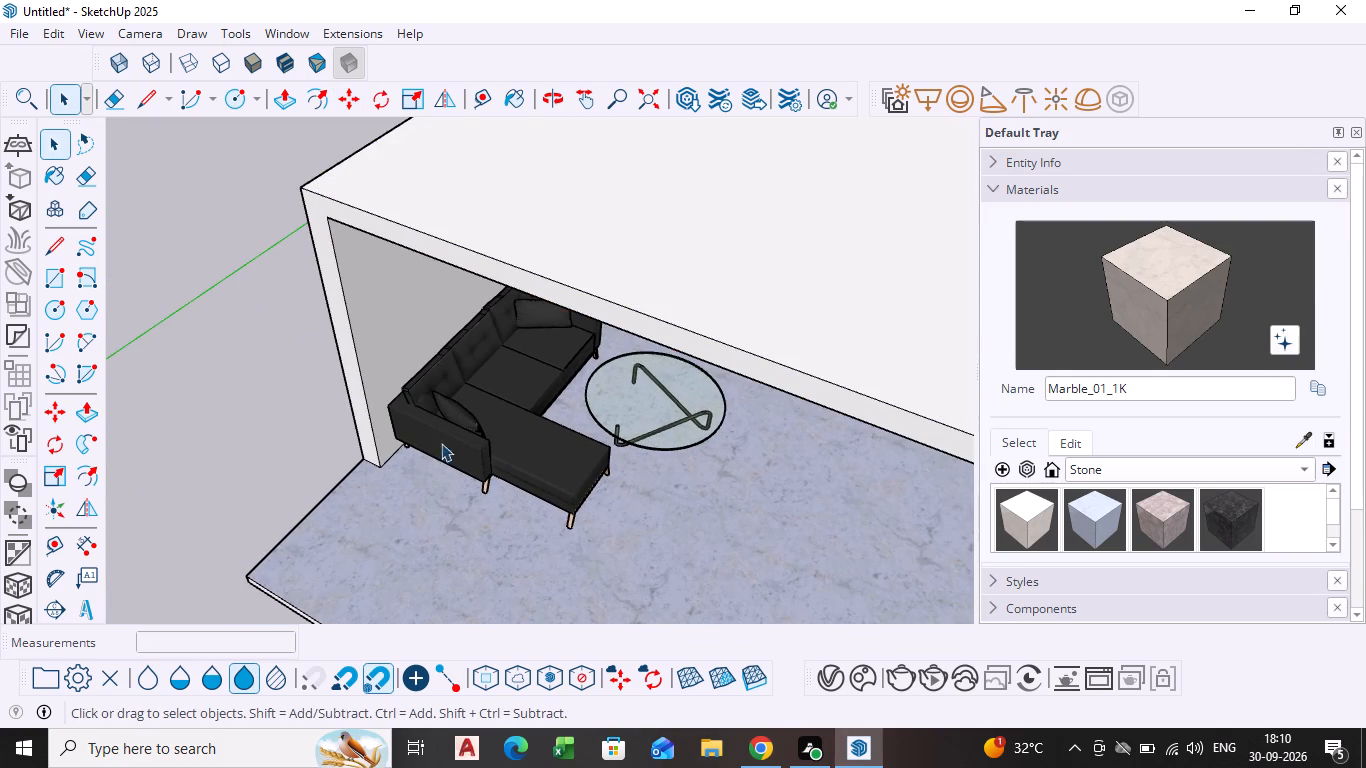
{"action": "middle_click_drag", "start_coordinate": [727, 460], "coordinate": [796, 302]}
{"action": "scroll", "coordinate": [742, 403], "scroll_direction": "down", "scroll_amount": 4}
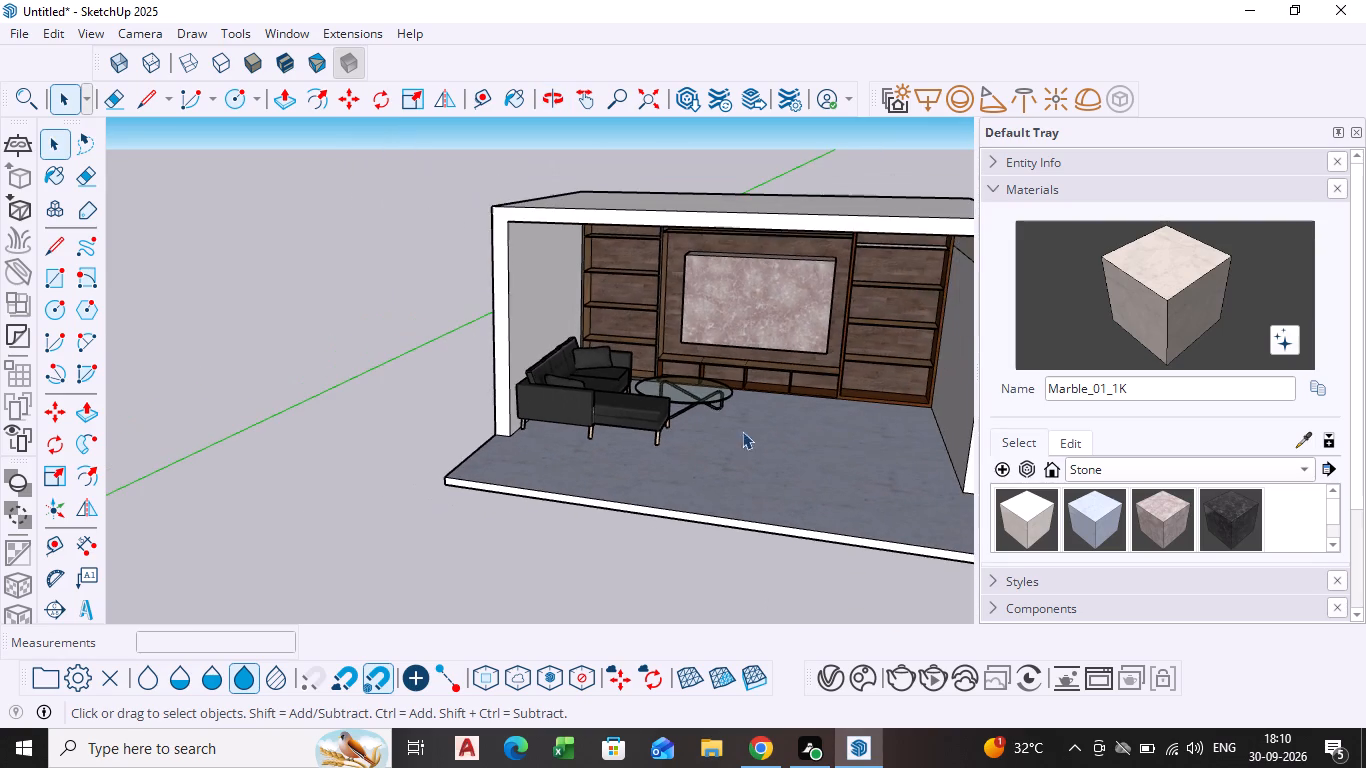
{"action": "middle_click_drag", "start_coordinate": [754, 442], "coordinate": [551, 393], "text": "shift"}
{"action": "scroll", "coordinate": [661, 405], "scroll_direction": "down", "scroll_amount": 1, "text": "shift"}
{"action": "scroll", "coordinate": [544, 400], "scroll_direction": "up", "scroll_amount": 1}
{"action": "middle_click_drag", "start_coordinate": [530, 437], "coordinate": [695, 411]}
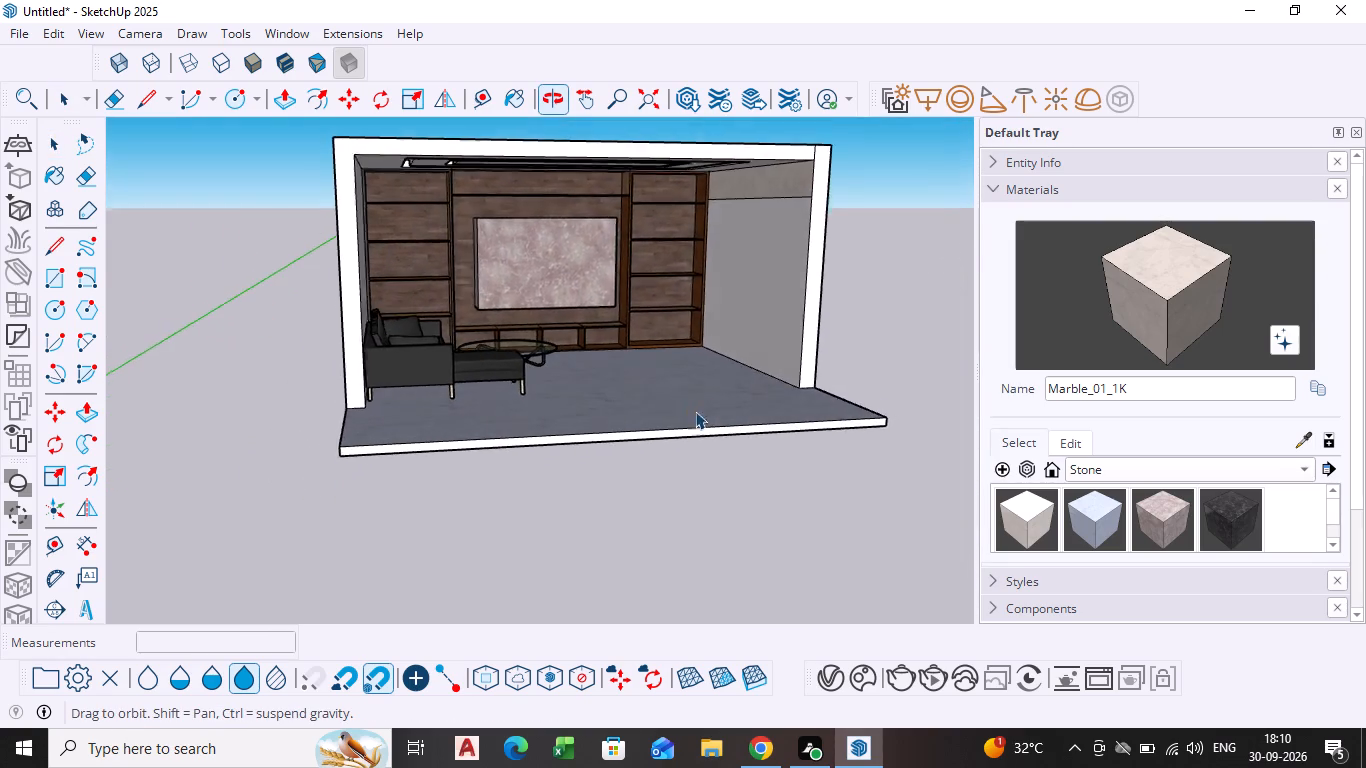
{"action": "middle_click_drag", "start_coordinate": [695, 411], "coordinate": [701, 416]}
{"action": "scroll", "coordinate": [627, 336], "scroll_direction": "up", "scroll_amount": 4}
{"action": "scroll", "coordinate": [632, 347], "scroll_direction": "down", "scroll_amount": 2}
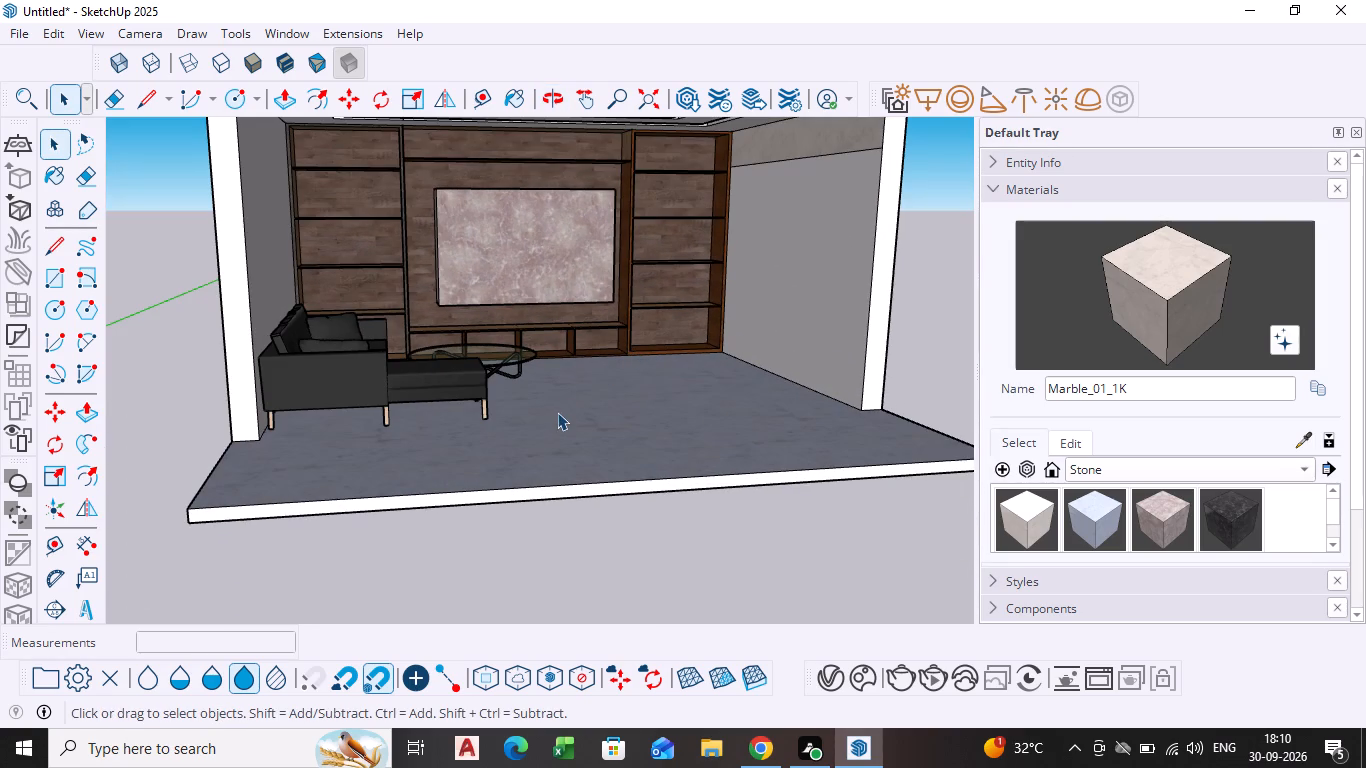
{"action": "middle_click_drag", "start_coordinate": [534, 415], "coordinate": [507, 446], "text": "shift"}
{"action": "right_click_drag", "start_coordinate": [522, 409], "coordinate": [512, 418], "text": "shift"}
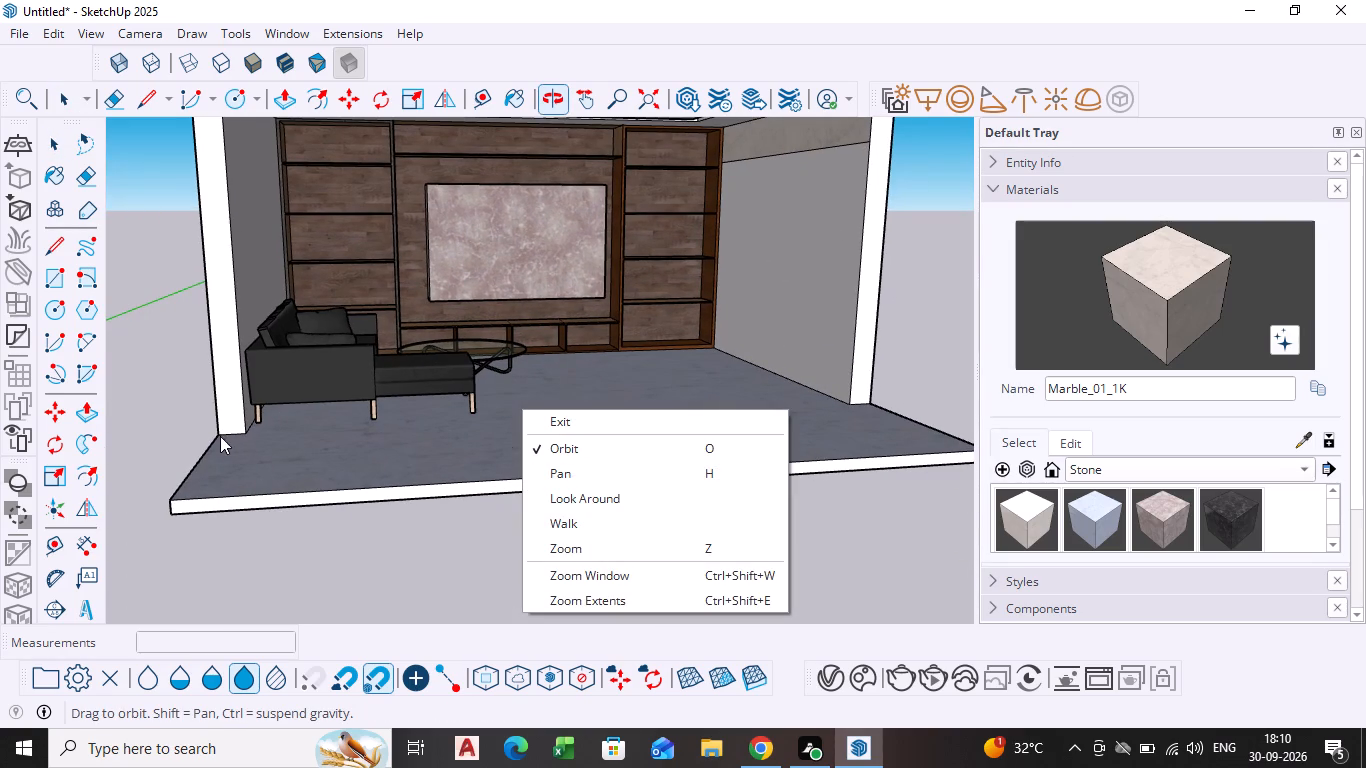
{"action": "scroll", "coordinate": [220, 435], "scroll_direction": "down", "scroll_amount": 5}
{"action": "left_click", "coordinate": [369, 563]}
{"action": "scroll", "coordinate": [424, 523], "scroll_direction": "down", "scroll_amount": 2}
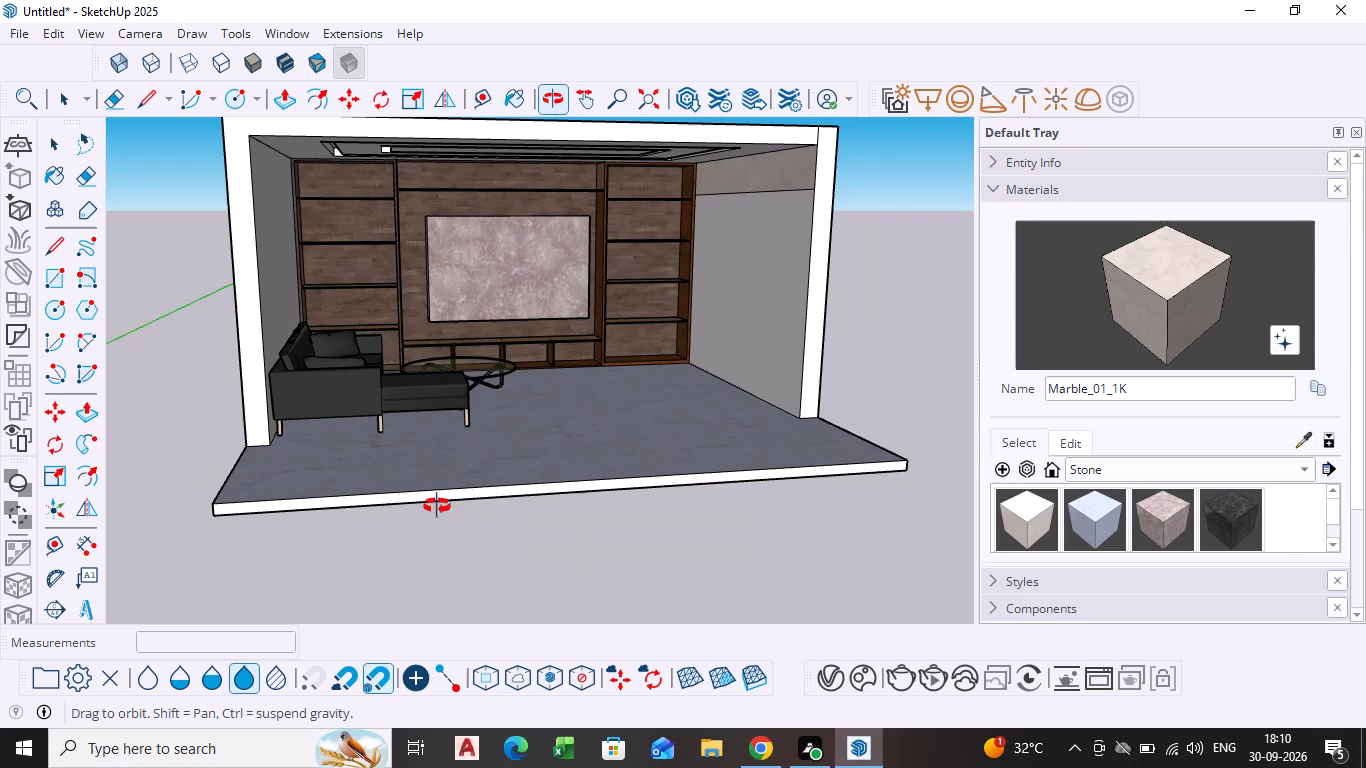
{"action": "key", "text": "space"}
{"action": "middle_click_drag", "start_coordinate": [503, 453], "coordinate": [428, 549], "text": "shift"}
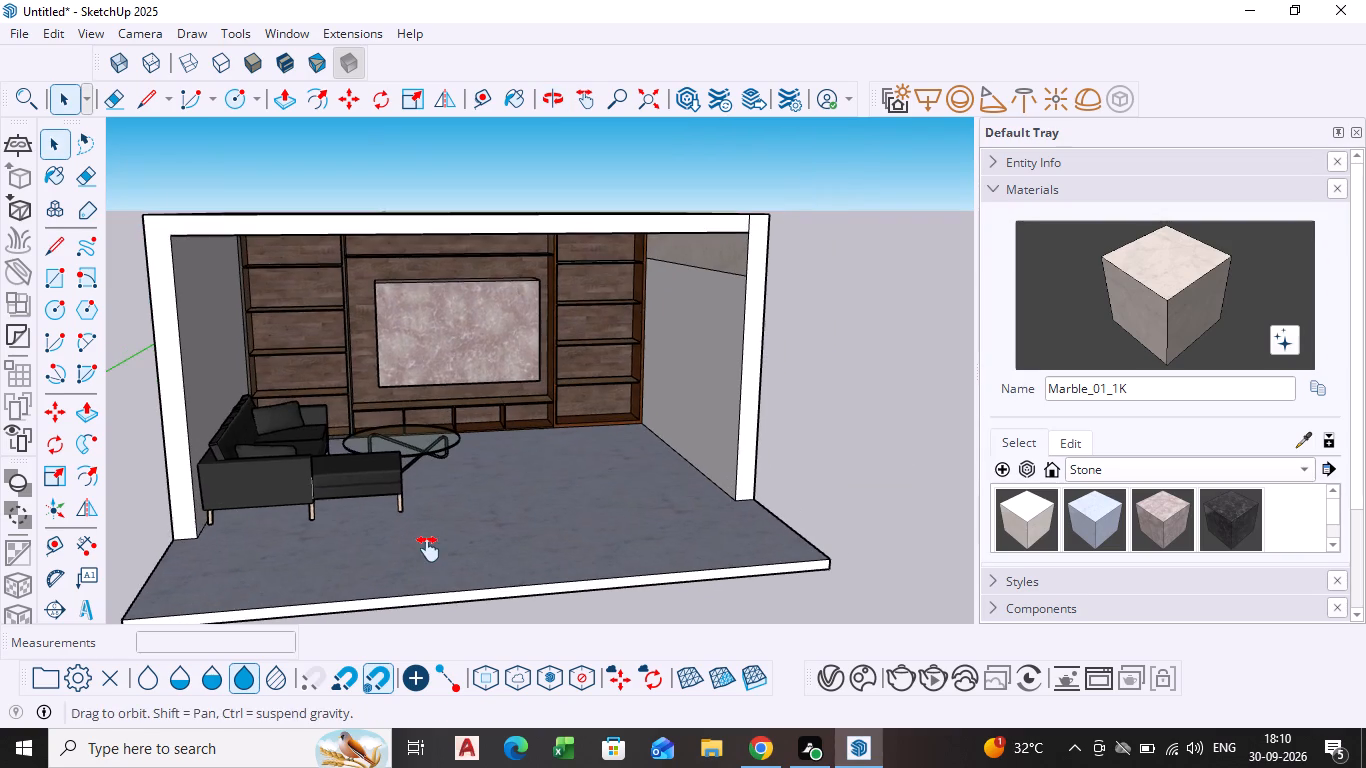
{"action": "middle_click_drag", "start_coordinate": [428, 549], "coordinate": [426, 546], "text": "shift"}
{"action": "middle_click_drag", "start_coordinate": [415, 532], "coordinate": [432, 423]}
{"action": "scroll", "coordinate": [436, 396], "scroll_direction": "up", "scroll_amount": 2}
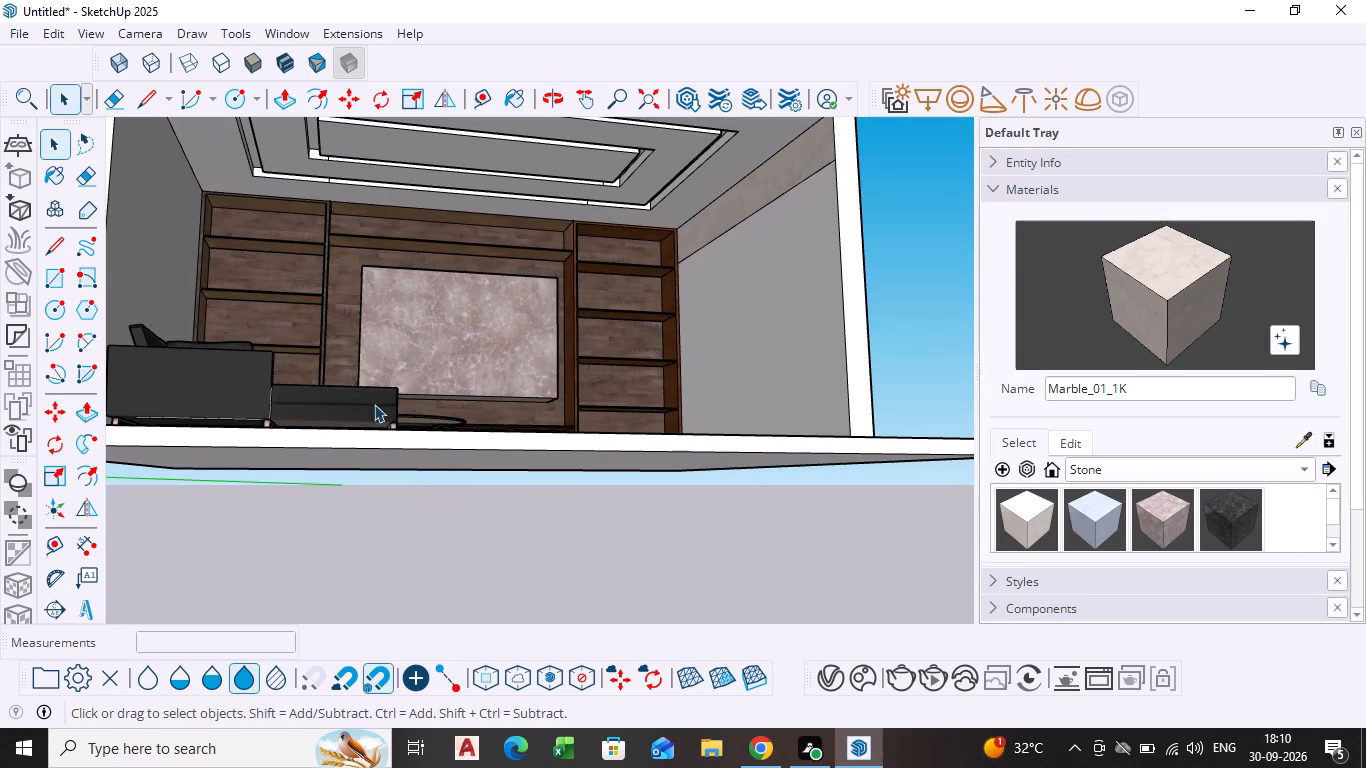
{"action": "middle_click_drag", "start_coordinate": [369, 477], "coordinate": [366, 512], "text": "shift"}
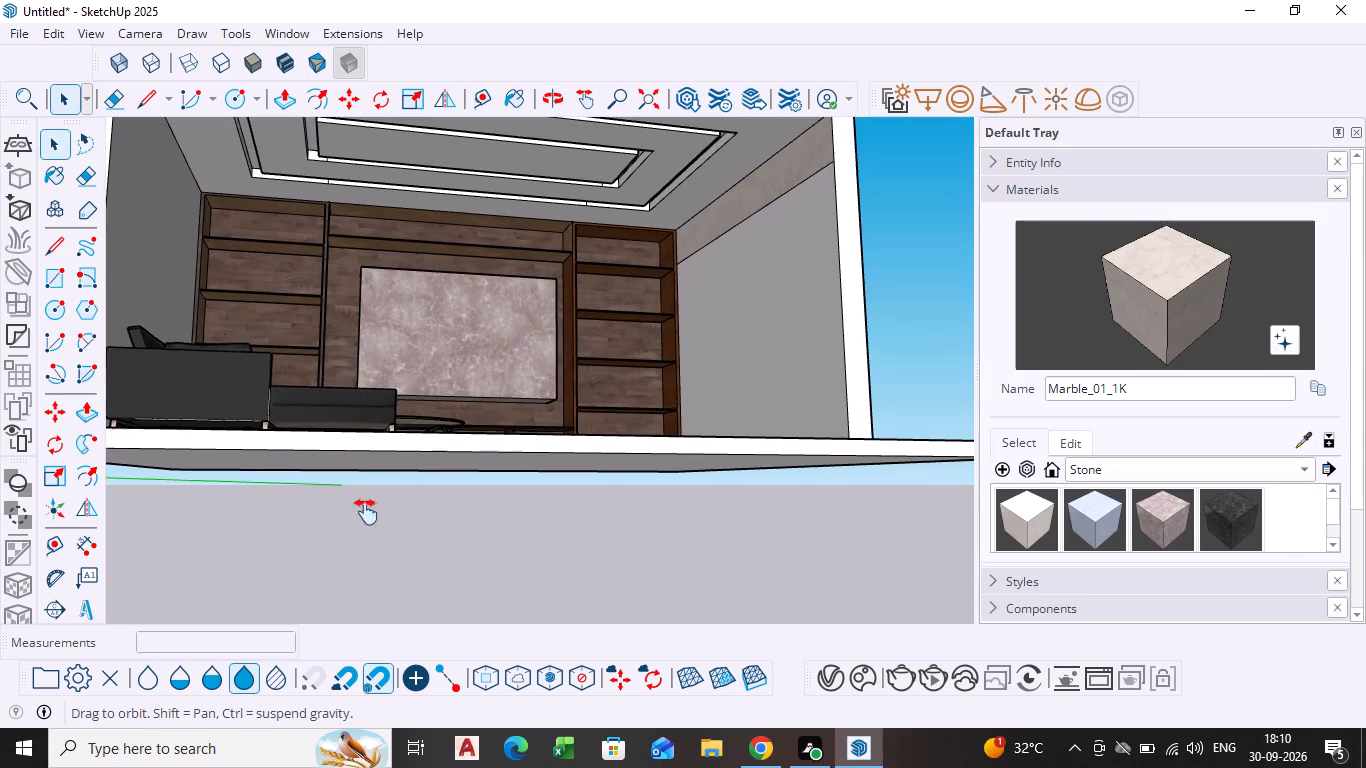
{"action": "middle_click_drag", "start_coordinate": [366, 512], "coordinate": [364, 541], "text": "shift"}
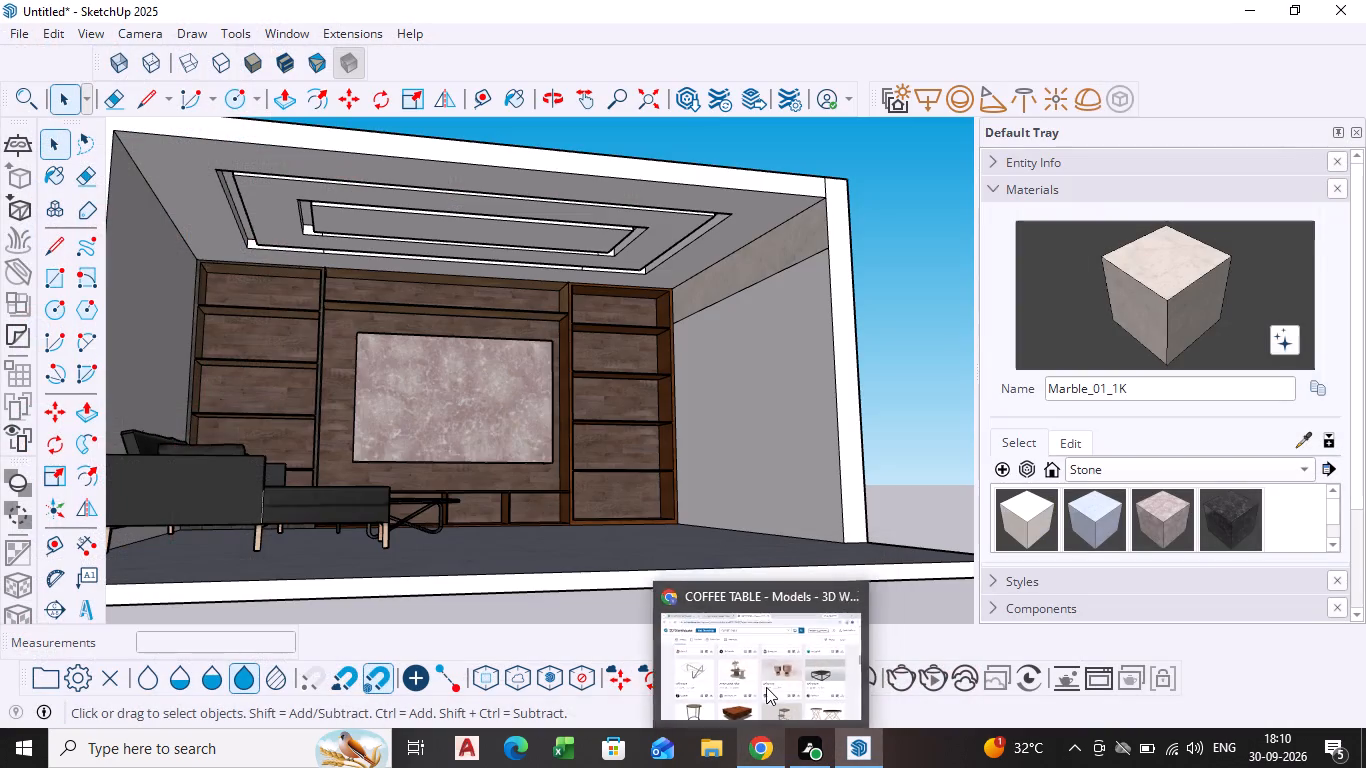
Switch to 3D Warehouse in Chrome and search the models for "CURTAINS".
{"action": "left_click", "coordinate": [766, 685]}
{"action": "left_click", "coordinate": [862, 122]}
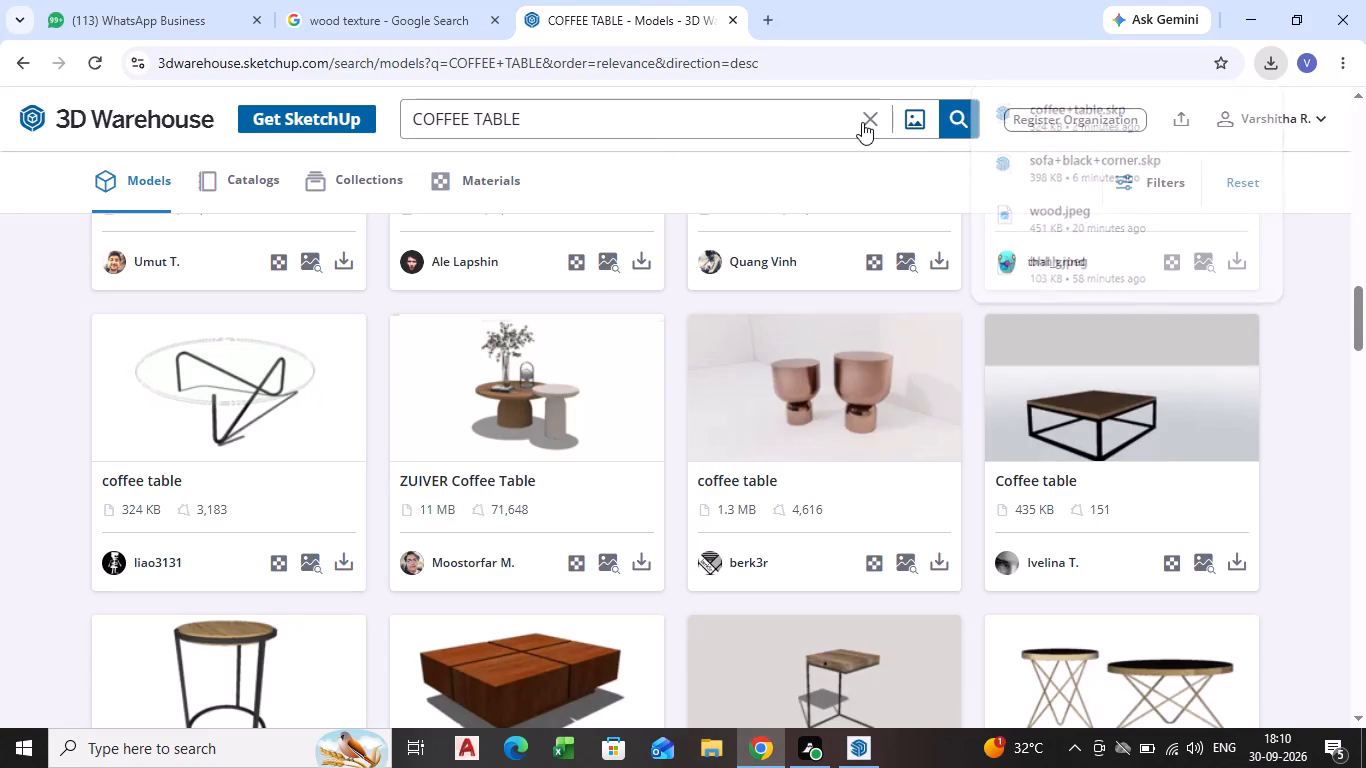
{"action": "key", "text": "c"}
{"action": "key", "text": "u"}
{"action": "key", "text": "r"}
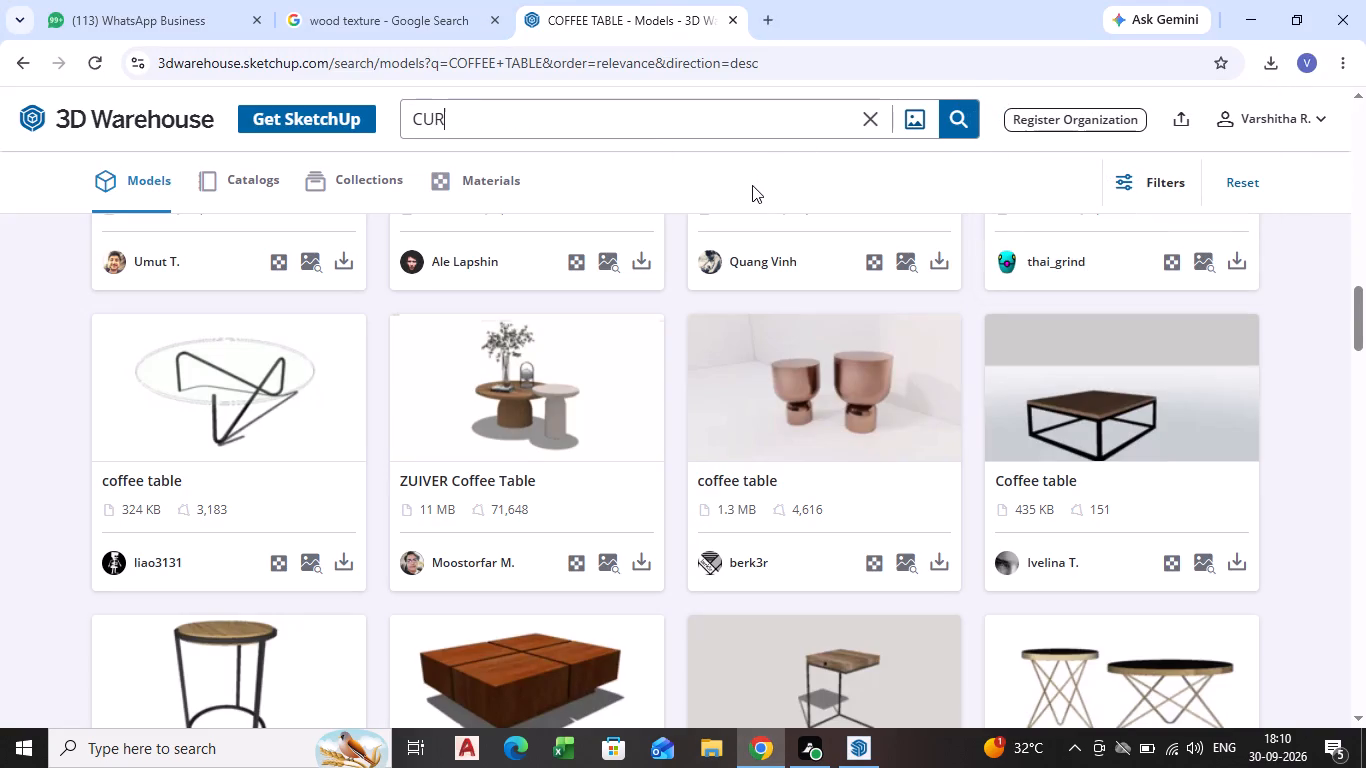
{"action": "key", "text": "t"}
{"action": "key", "text": "a"}
{"action": "key", "text": "i"}
{"action": "key", "text": "n"}
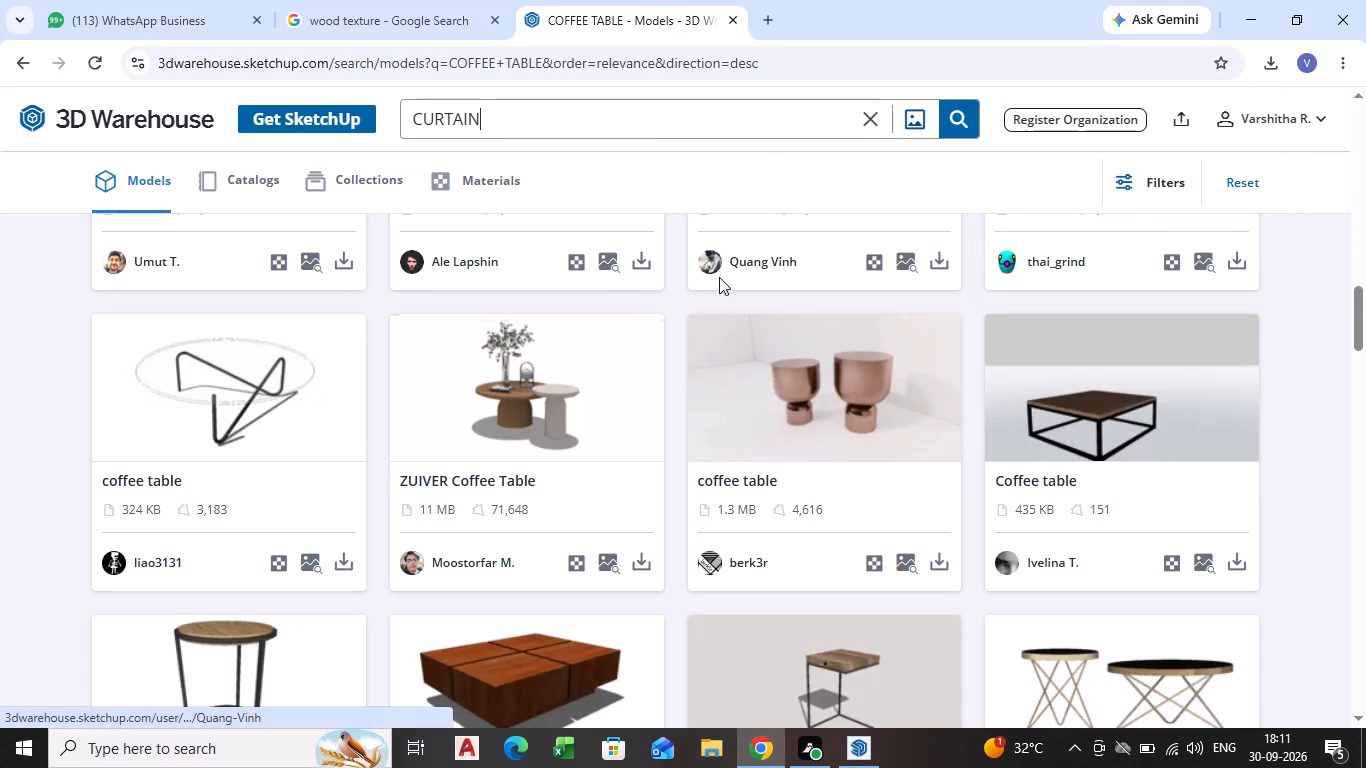
{"action": "key", "text": "d"}
{"action": "key", "text": "BackSpace"}
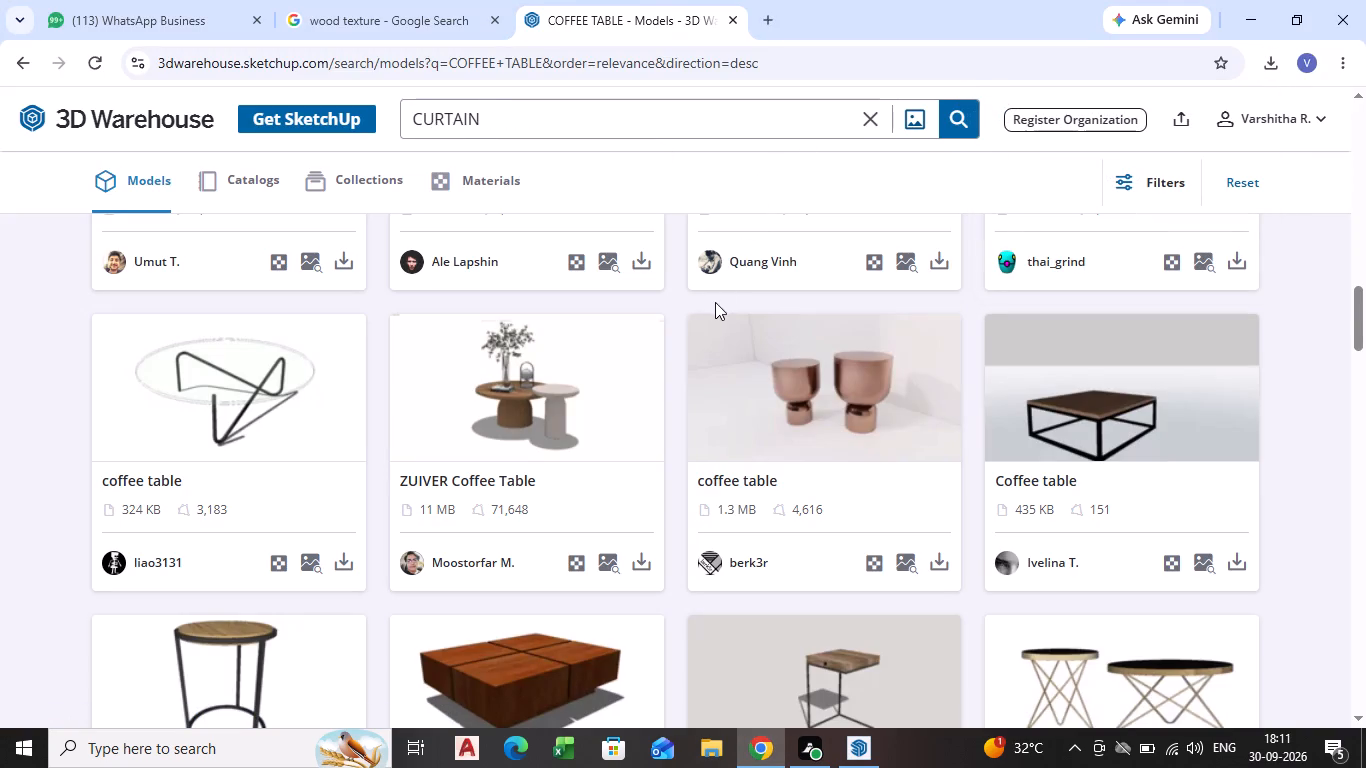
{"action": "key", "text": "s"}
{"action": "key", "text": "Return"}
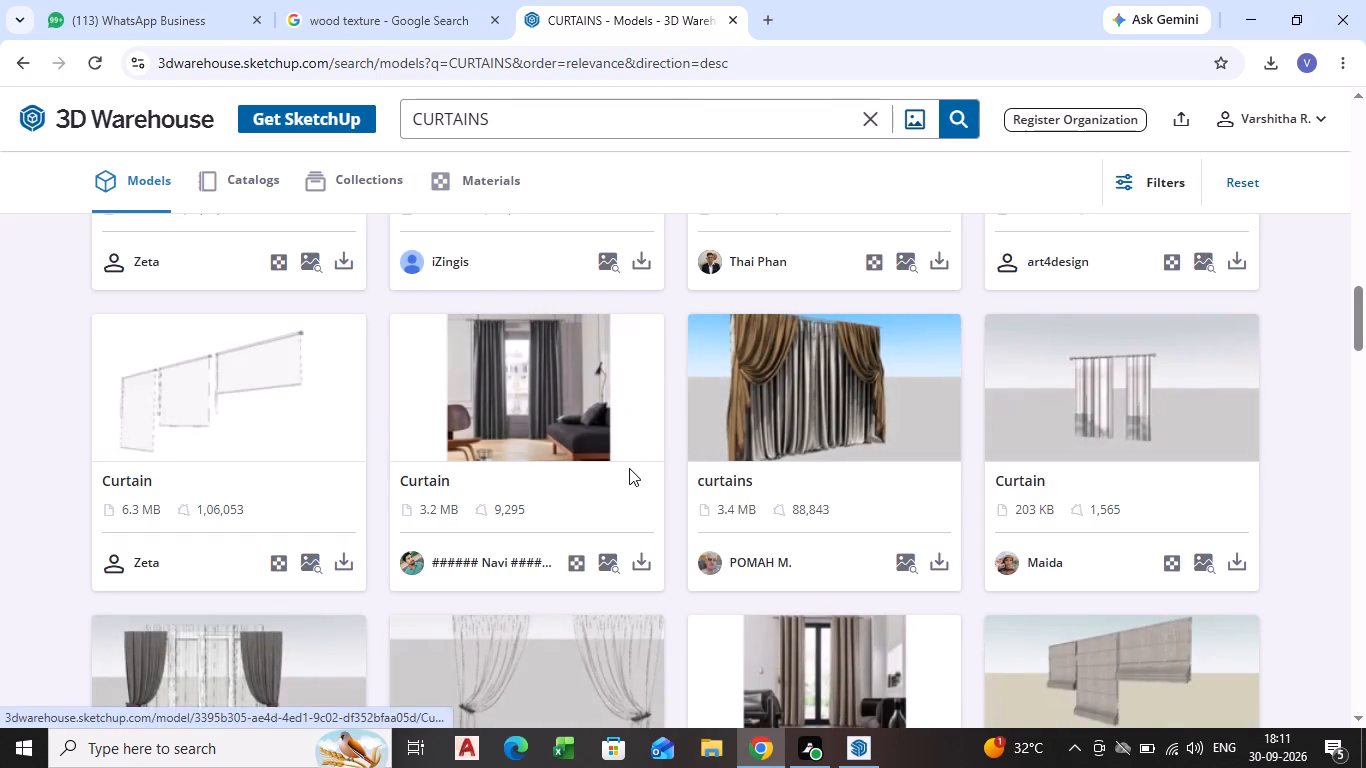
Browse the 3D Warehouse curtain results and compare the model thumbnails for a style that suits the living room.
{"action": "scroll", "coordinate": [494, 467], "scroll_direction": "up", "scroll_amount": 4}
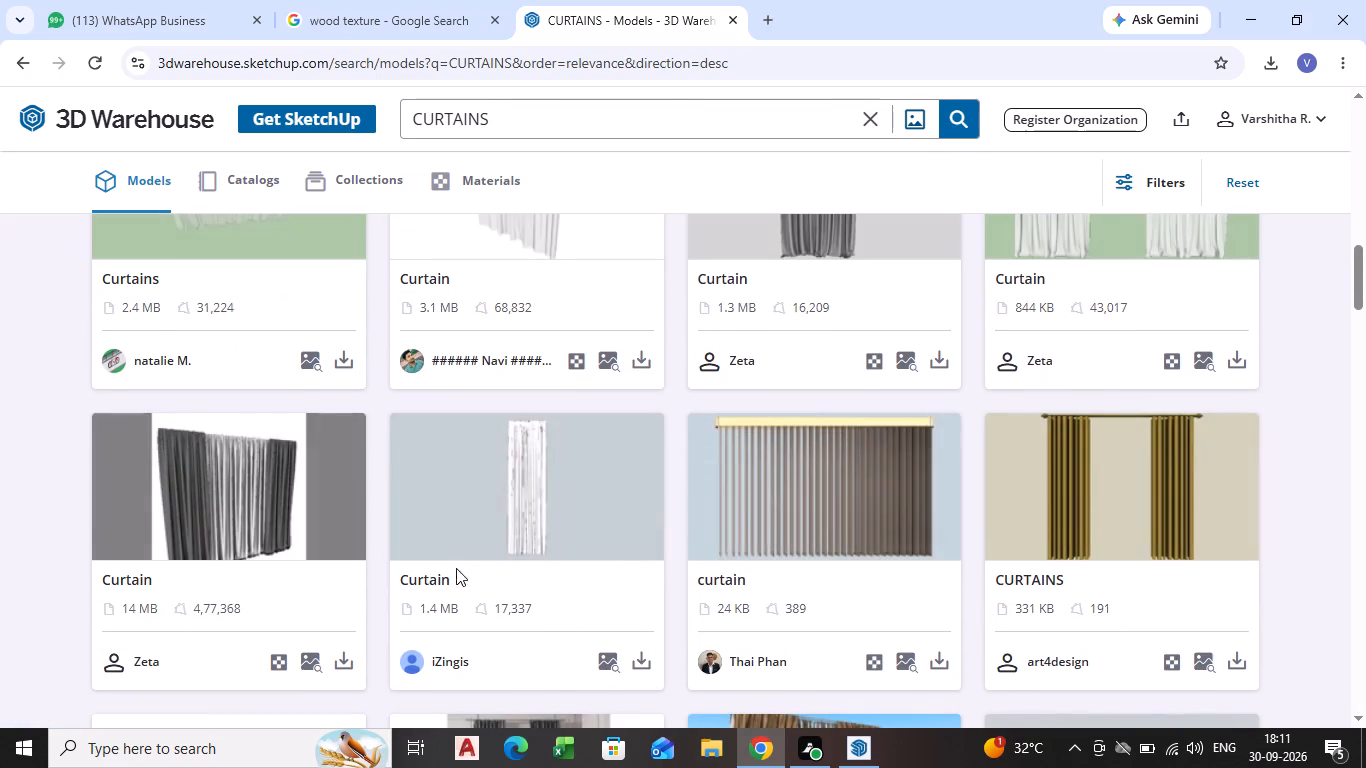
{"action": "scroll", "coordinate": [337, 448], "scroll_direction": "up", "scroll_amount": 4}
{"action": "scroll", "coordinate": [499, 541], "scroll_direction": "up", "scroll_amount": 3}
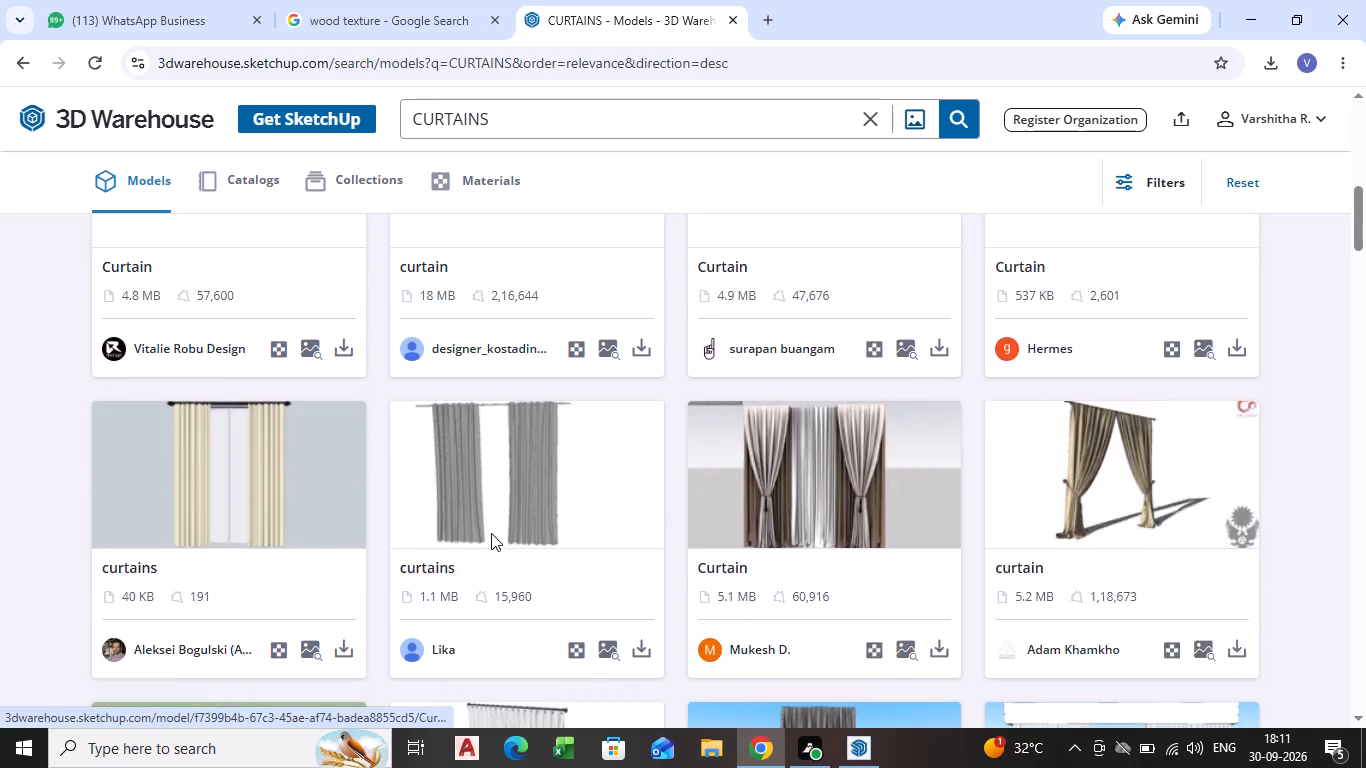
{"action": "scroll", "coordinate": [588, 470], "scroll_direction": "up", "scroll_amount": 3}
{"action": "scroll", "coordinate": [503, 497], "scroll_direction": "up", "scroll_amount": 6}
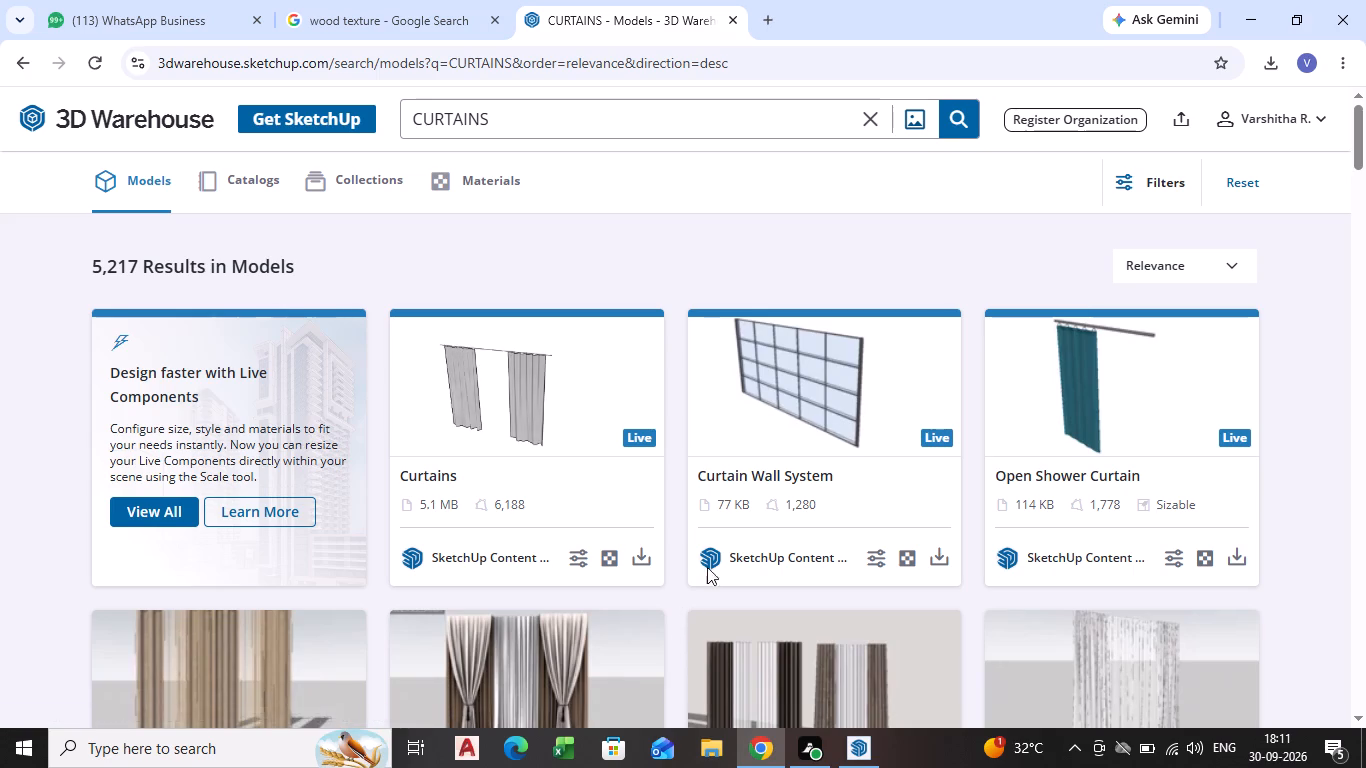
{"action": "scroll", "coordinate": [732, 542], "scroll_direction": "down", "scroll_amount": 6}
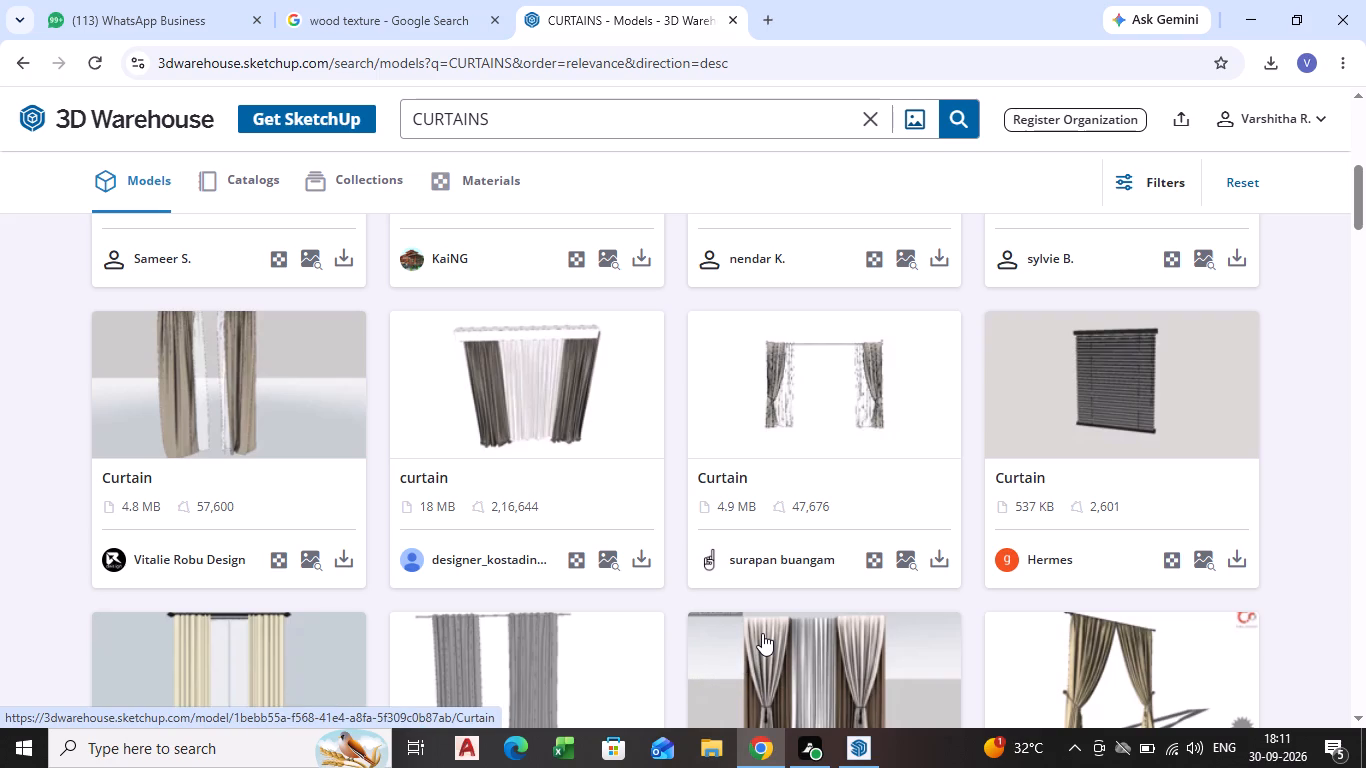
{"action": "scroll", "coordinate": [798, 400], "scroll_direction": "down", "scroll_amount": 4}
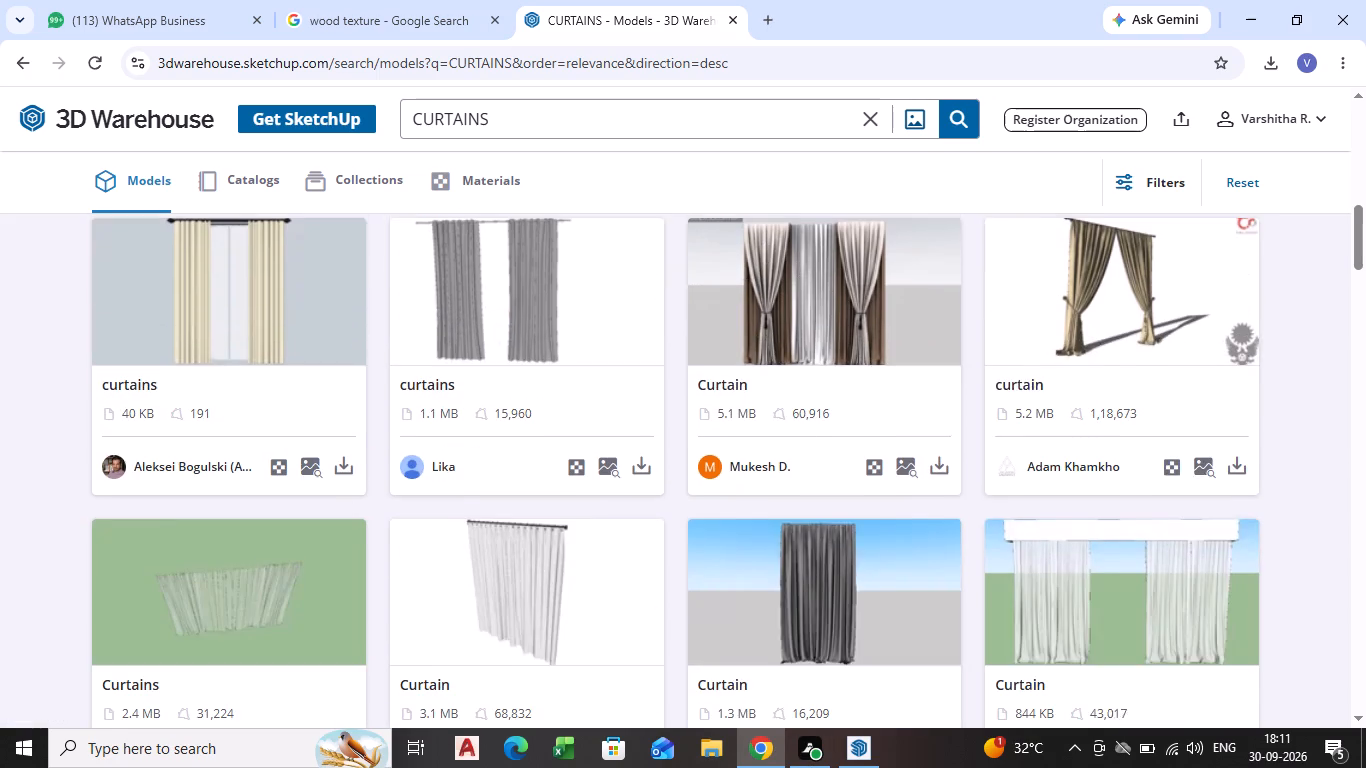
{"action": "scroll", "coordinate": [513, 585], "scroll_direction": "down", "scroll_amount": 3}
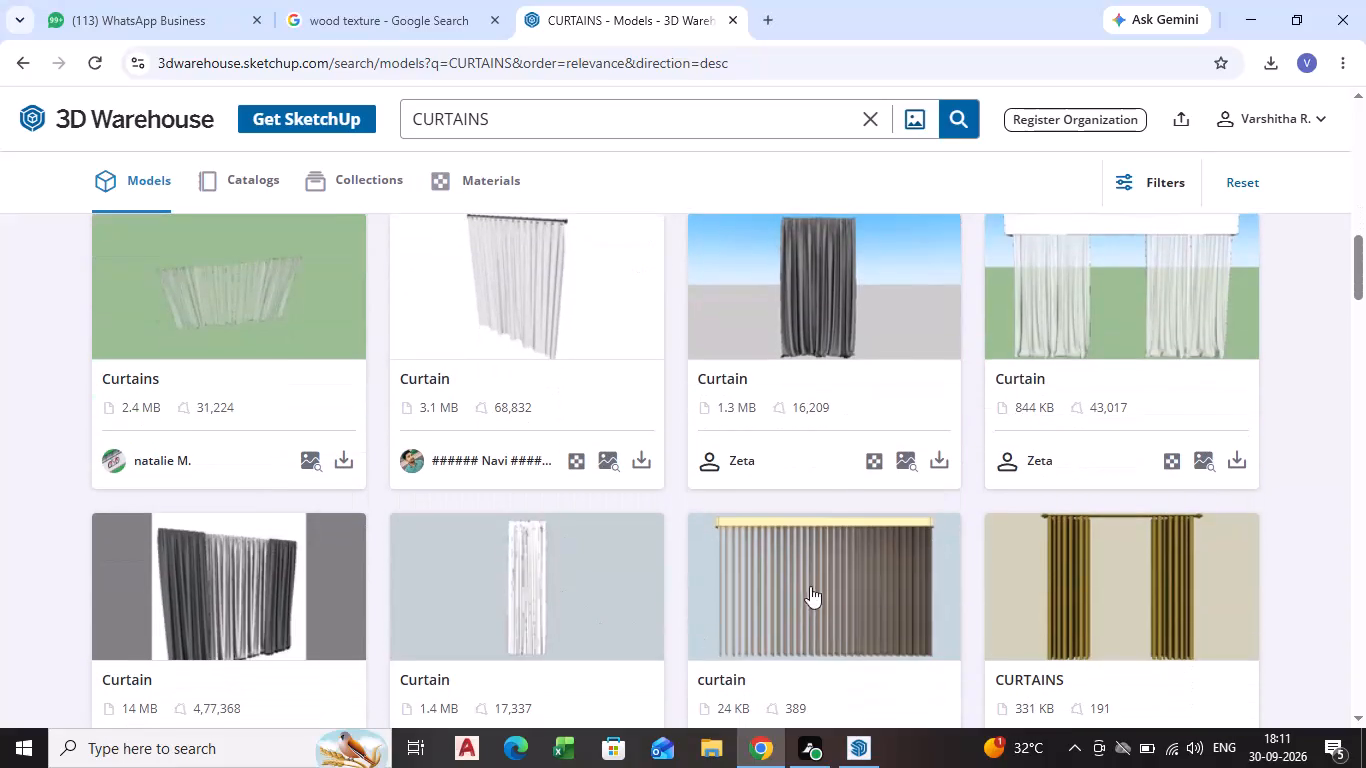
{"action": "scroll", "coordinate": [744, 500], "scroll_direction": "down", "scroll_amount": 2}
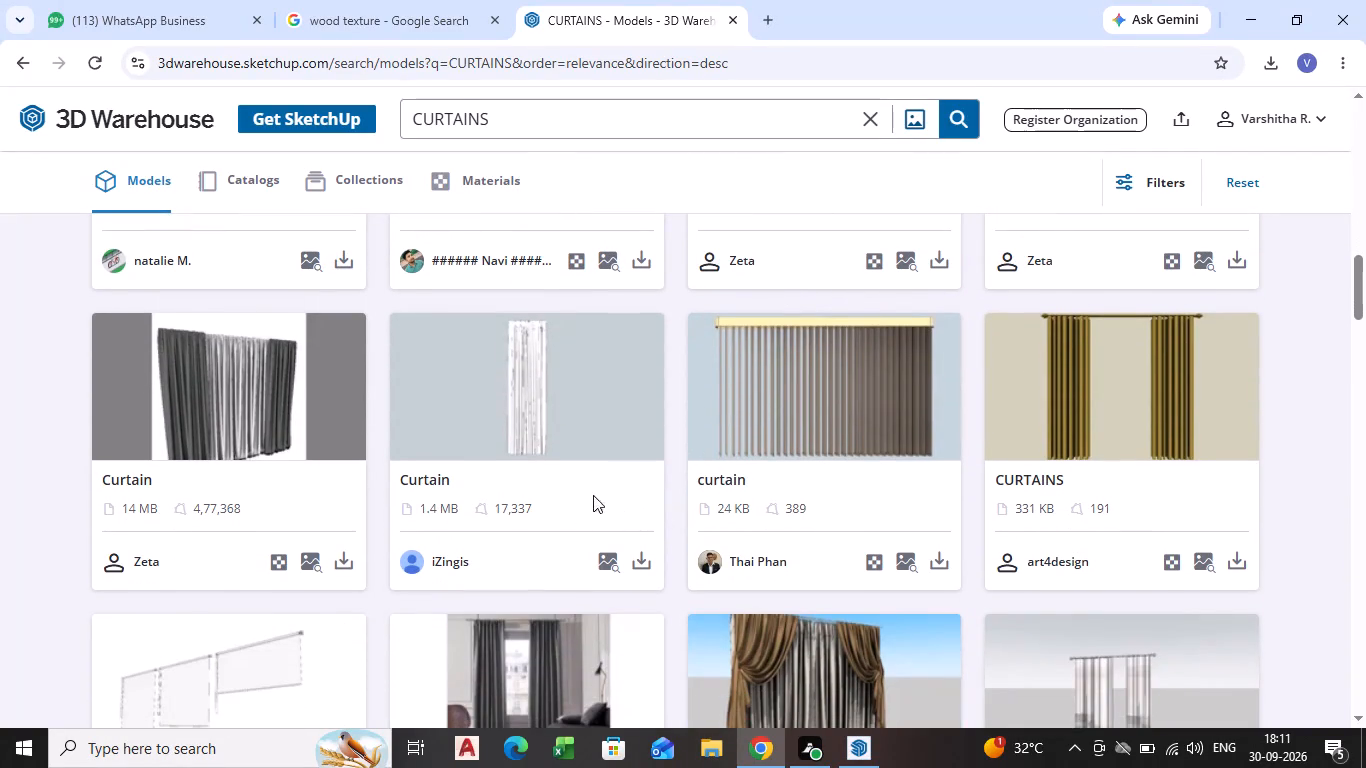
{"action": "scroll", "coordinate": [590, 441], "scroll_direction": "up", "scroll_amount": 4}
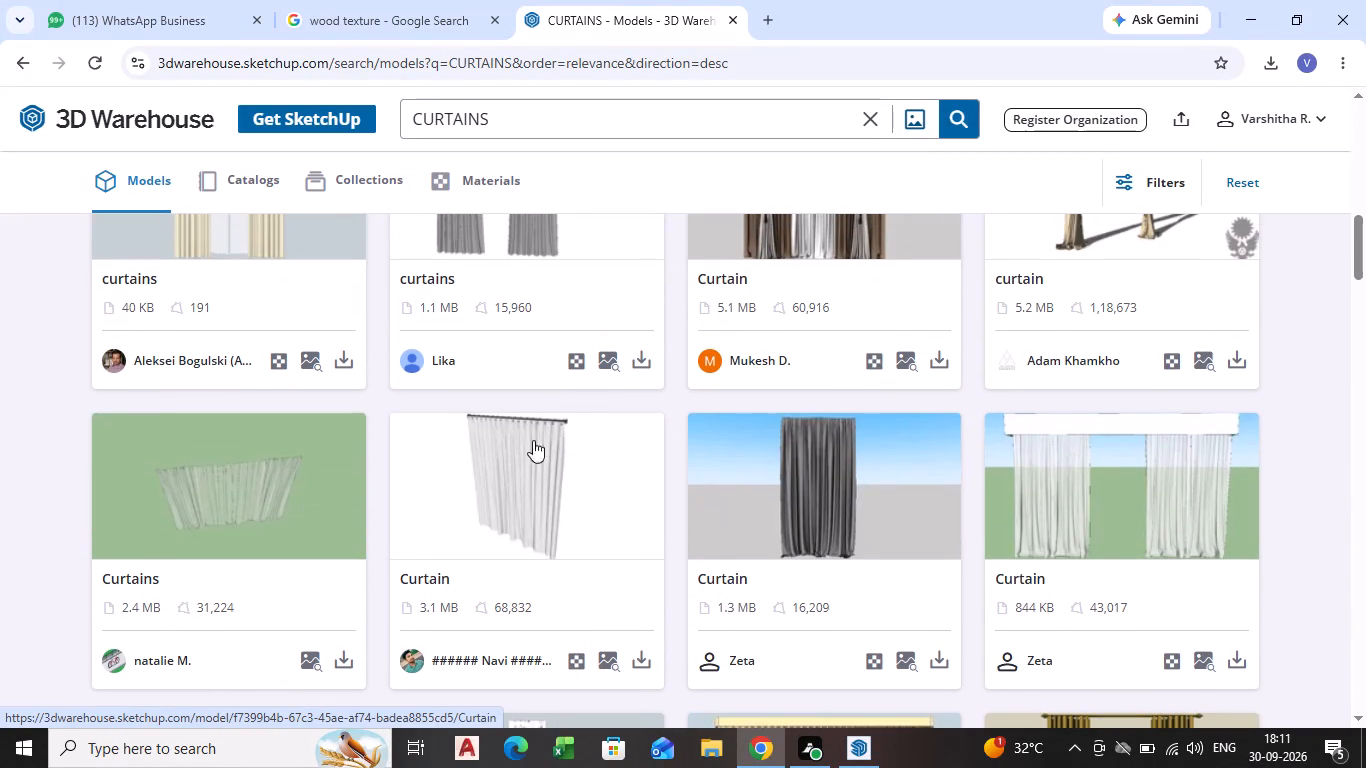
{"action": "scroll", "coordinate": [364, 440], "scroll_direction": "up", "scroll_amount": 3}
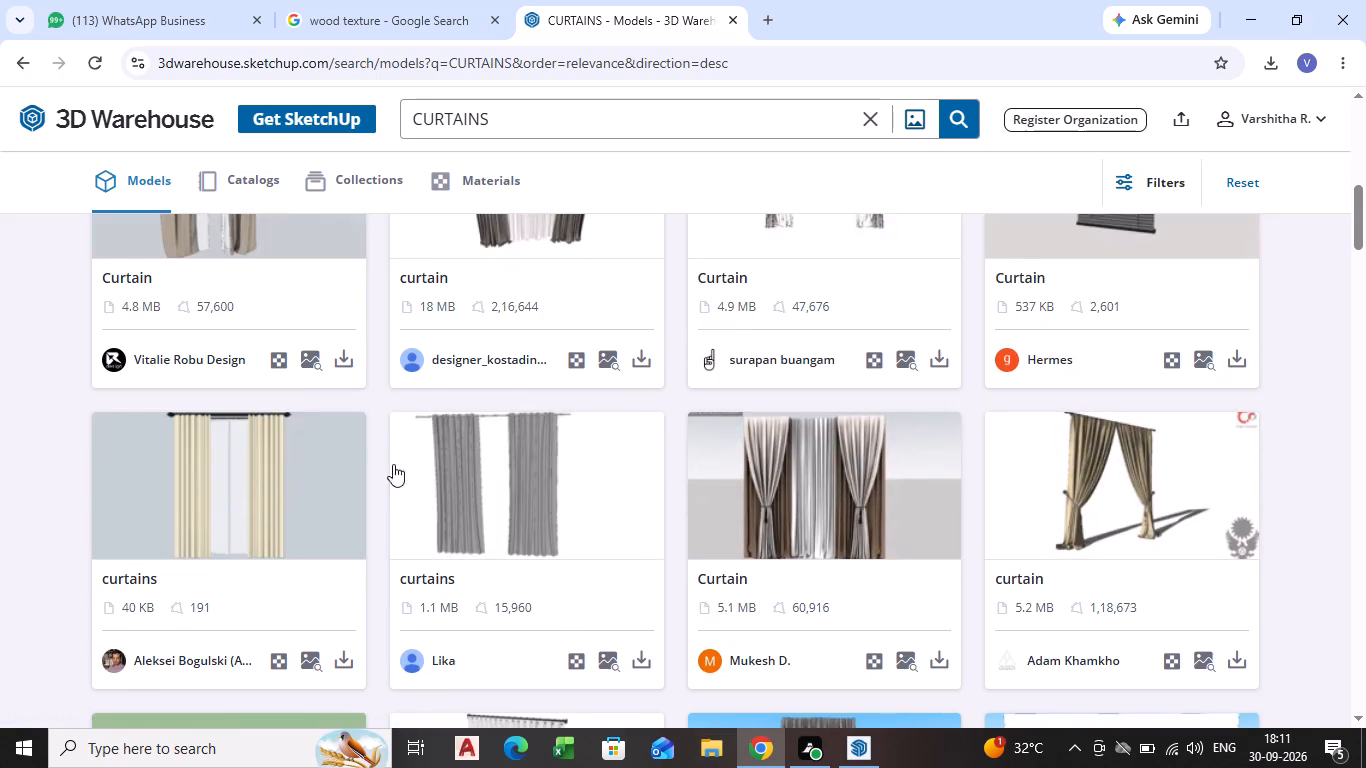
{"action": "scroll", "coordinate": [443, 482], "scroll_direction": "up", "scroll_amount": 3}
{"action": "scroll", "coordinate": [578, 504], "scroll_direction": "up", "scroll_amount": 4}
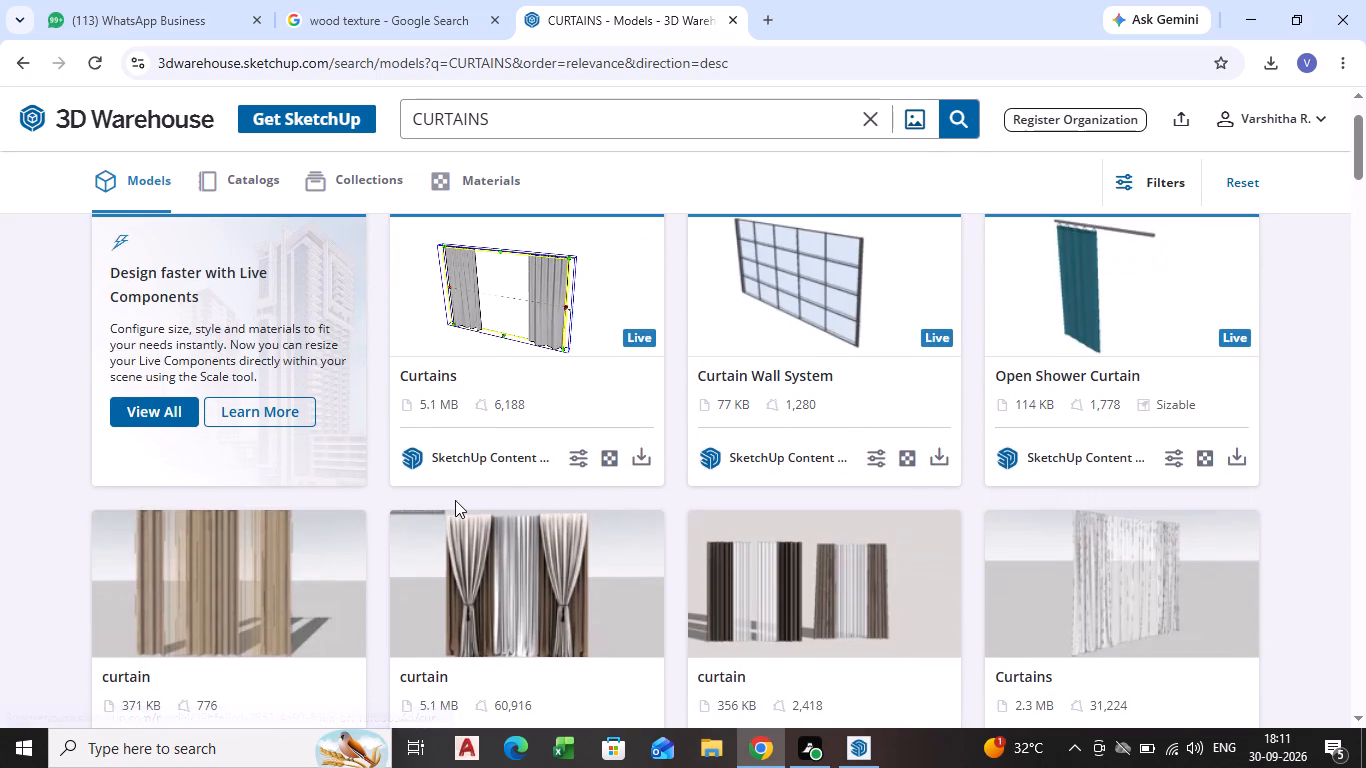
{"action": "scroll", "coordinate": [532, 500], "scroll_direction": "down", "scroll_amount": 1}
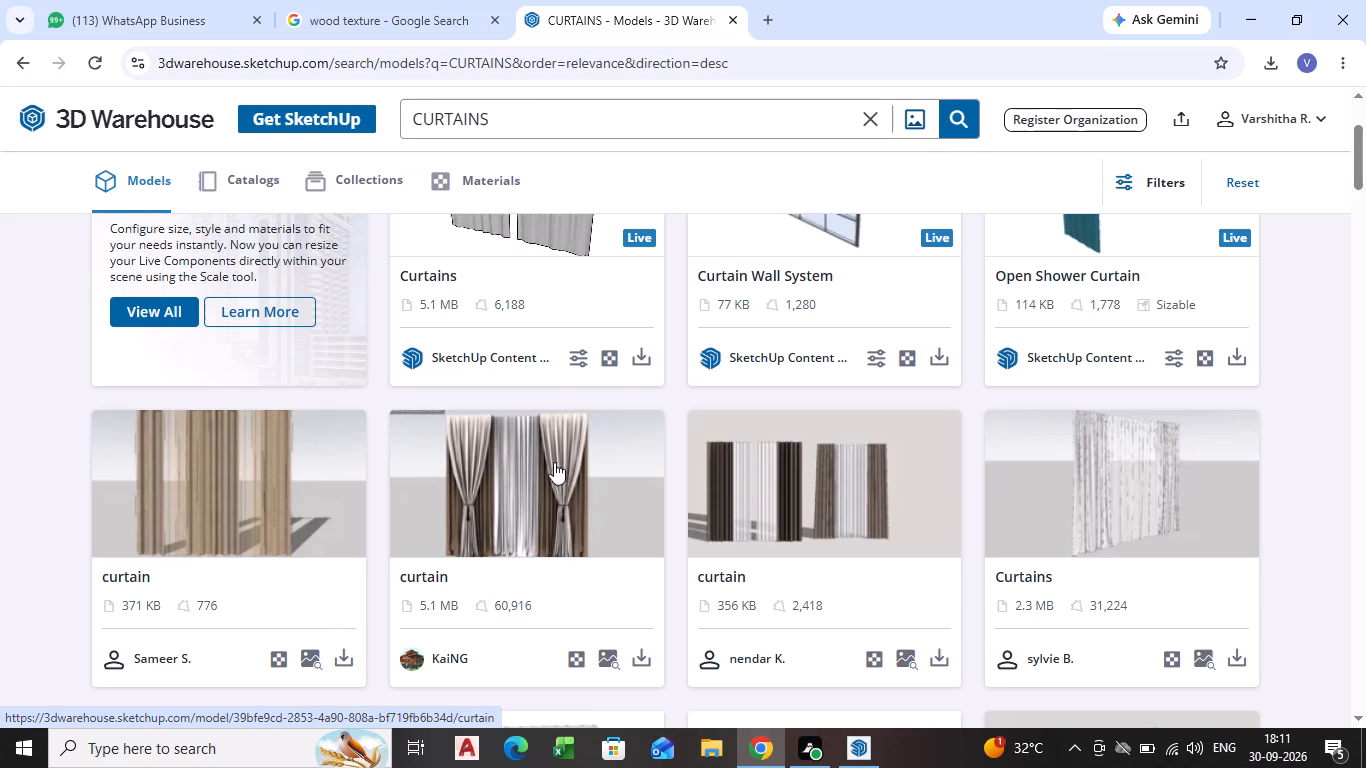
{"action": "scroll", "coordinate": [544, 464], "scroll_direction": "down", "scroll_amount": 1}
{"action": "scroll", "coordinate": [697, 466], "scroll_direction": "down", "scroll_amount": 6}
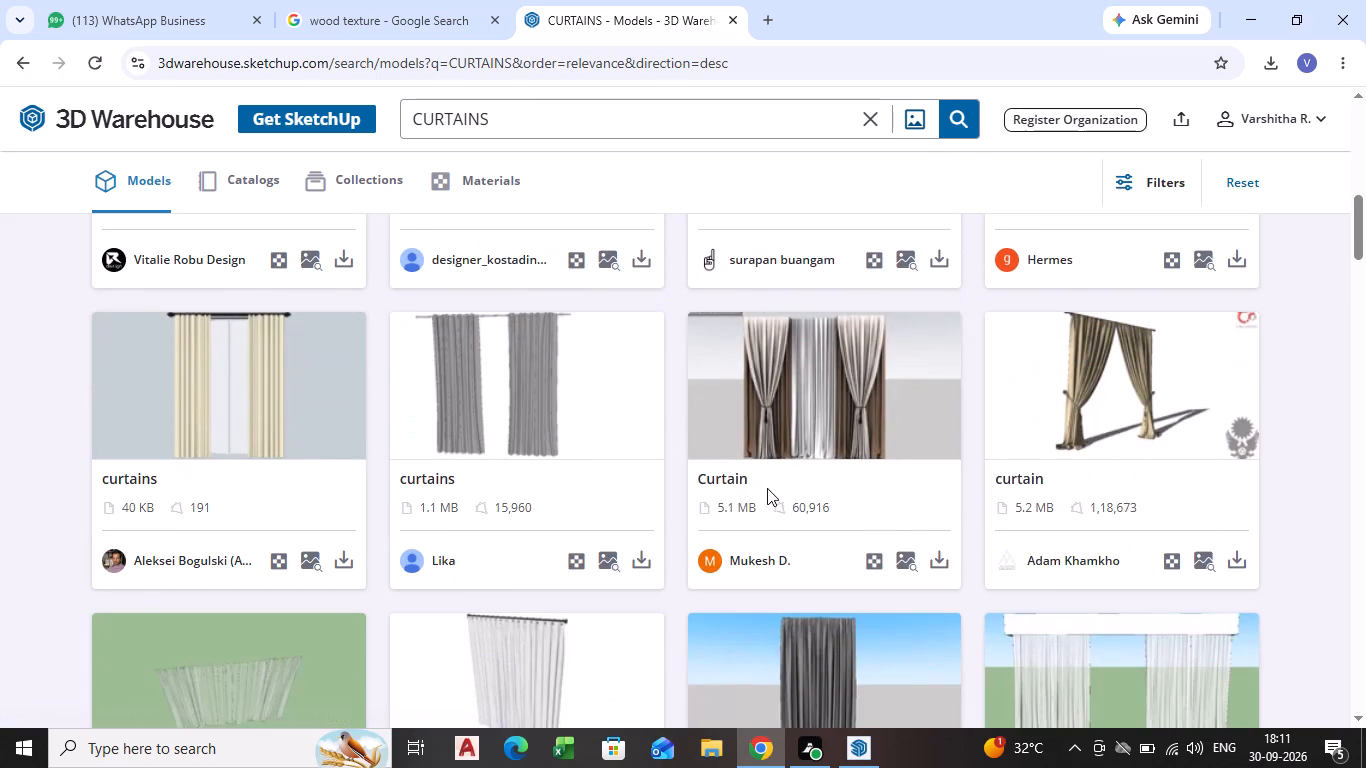
{"action": "scroll", "coordinate": [838, 510], "scroll_direction": "down", "scroll_amount": 2}
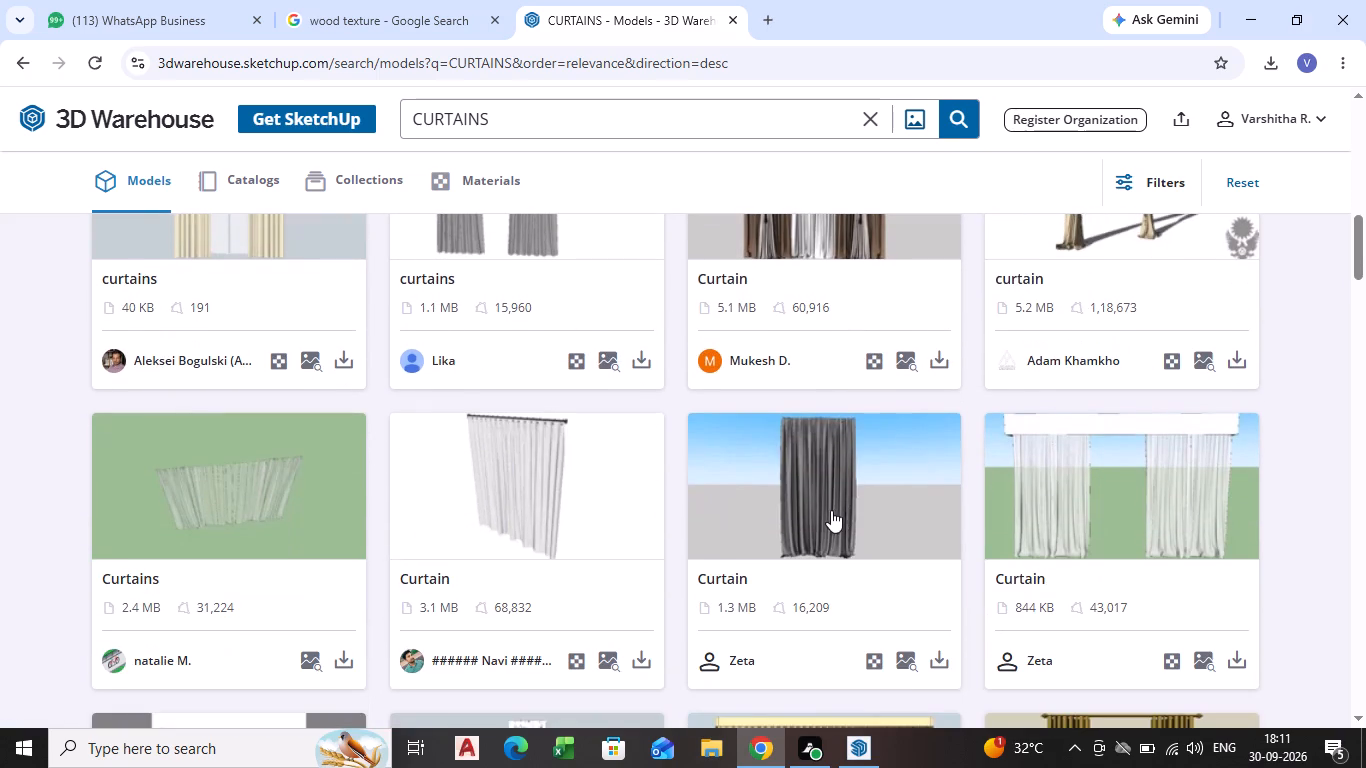
{"action": "scroll", "coordinate": [387, 533], "scroll_direction": "down", "scroll_amount": 1}
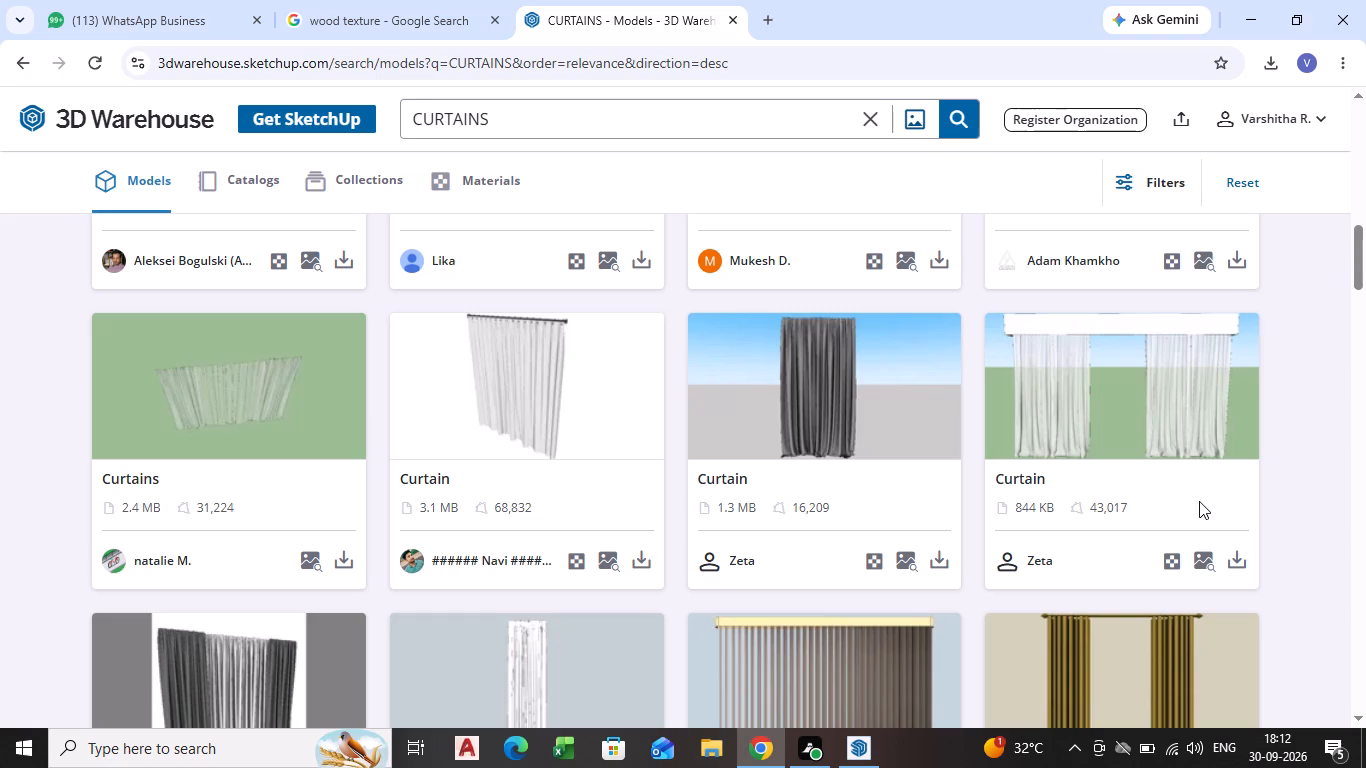
{"action": "scroll", "coordinate": [1121, 497], "scroll_direction": "down", "scroll_amount": 1}
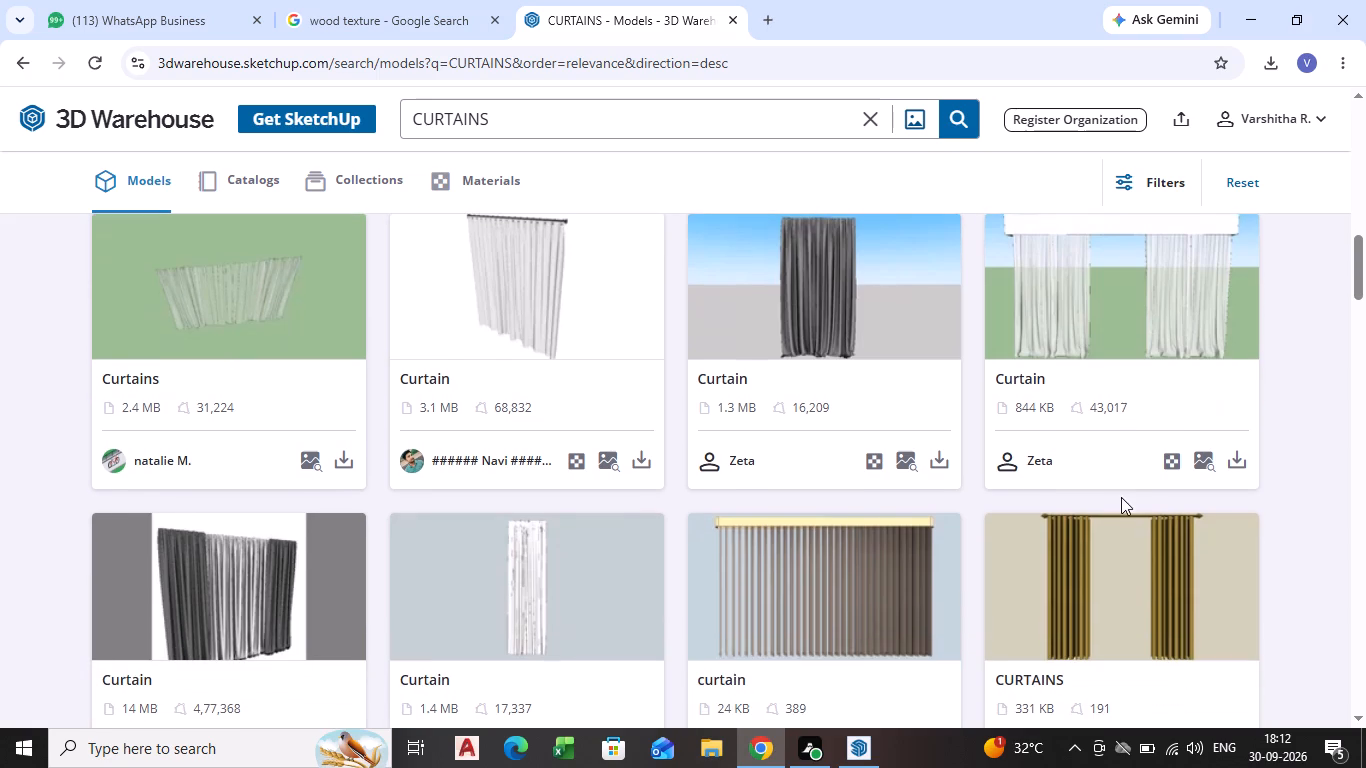
{"action": "scroll", "coordinate": [1155, 476], "scroll_direction": "down", "scroll_amount": 2}
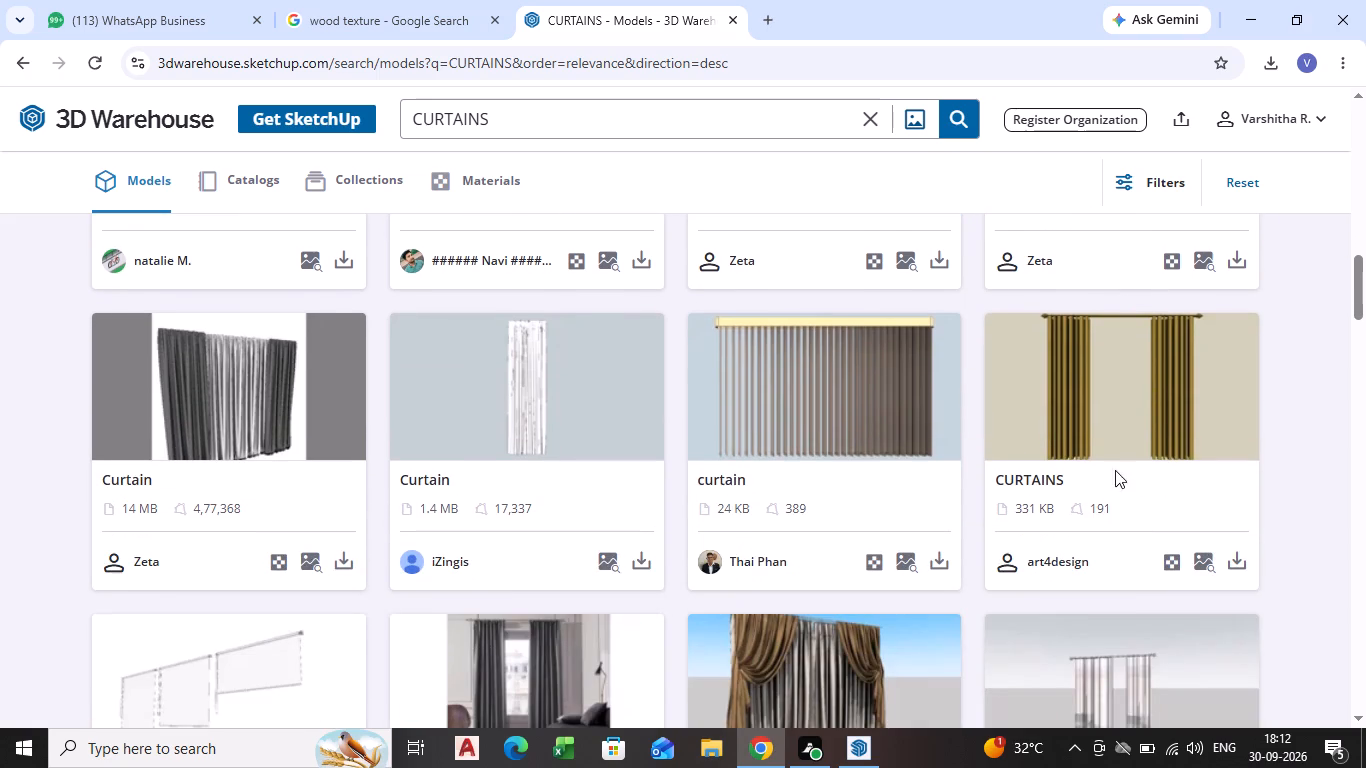
{"action": "scroll", "coordinate": [1091, 456], "scroll_direction": "down", "scroll_amount": 1}
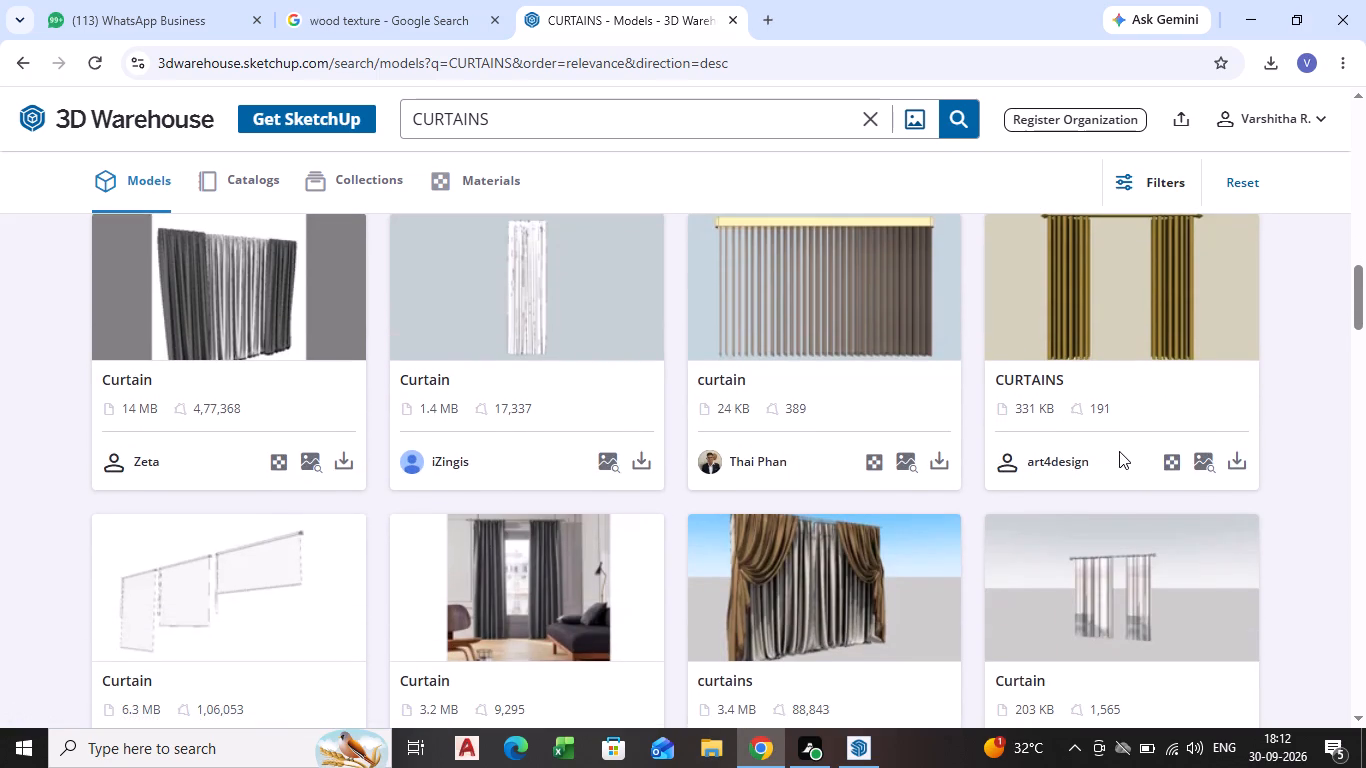
{"action": "scroll", "coordinate": [1116, 451], "scroll_direction": "down", "scroll_amount": 3}
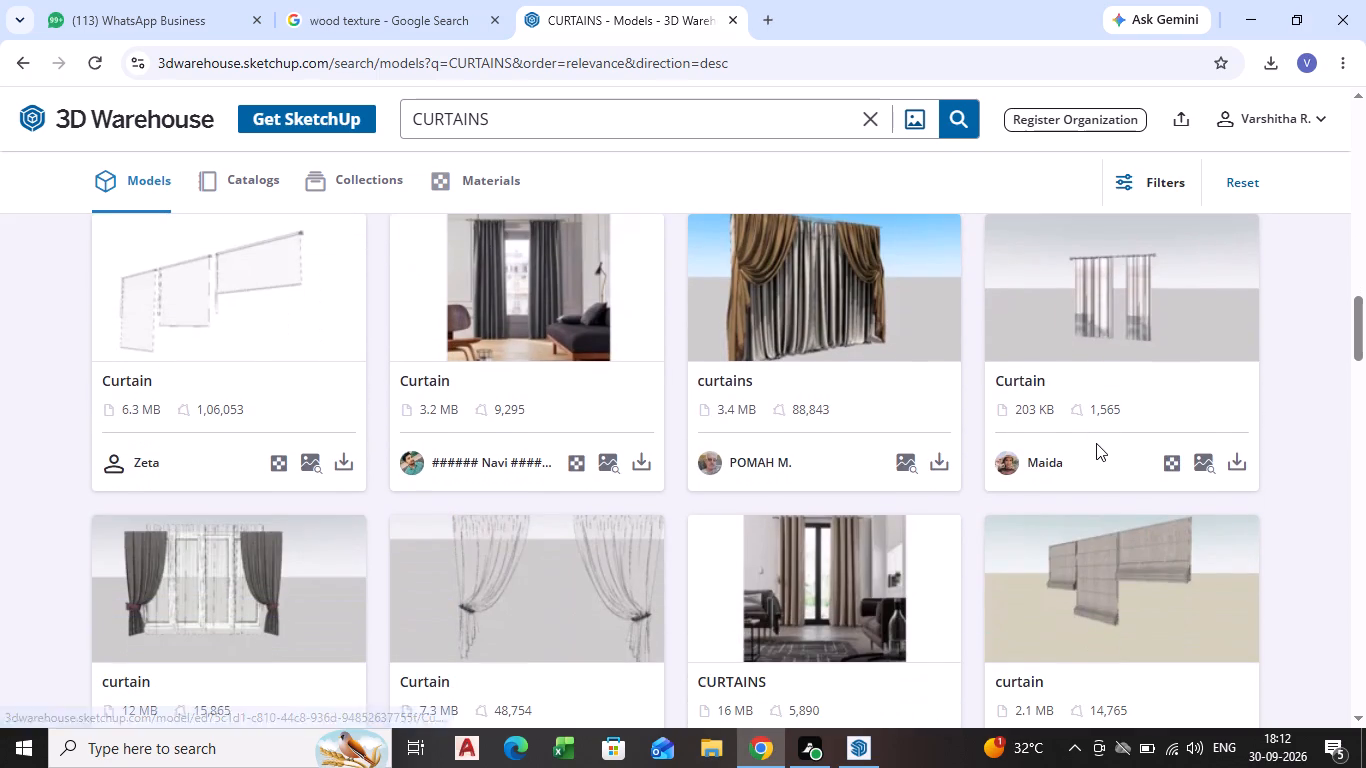
{"action": "scroll", "coordinate": [1123, 388], "scroll_direction": "up", "scroll_amount": 5}
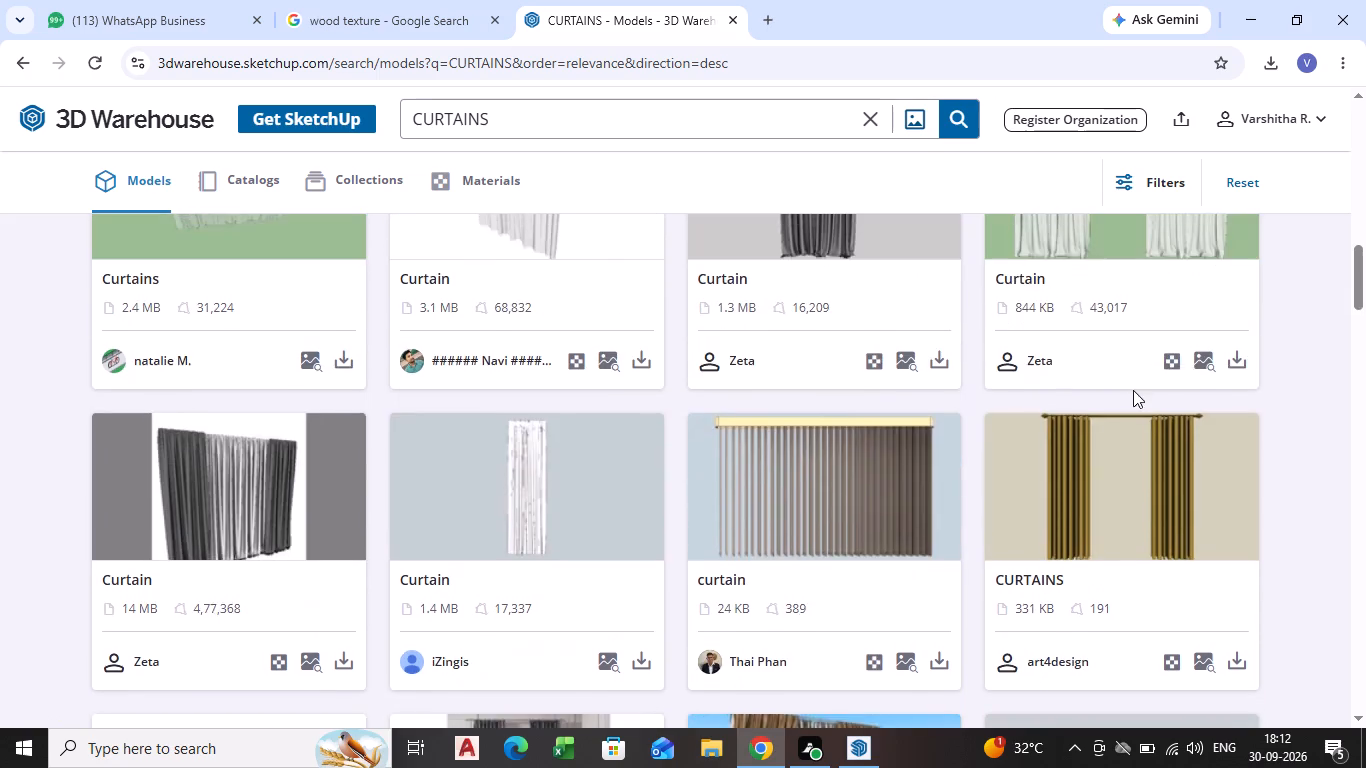
{"action": "scroll", "coordinate": [1135, 393], "scroll_direction": "up", "scroll_amount": 2}
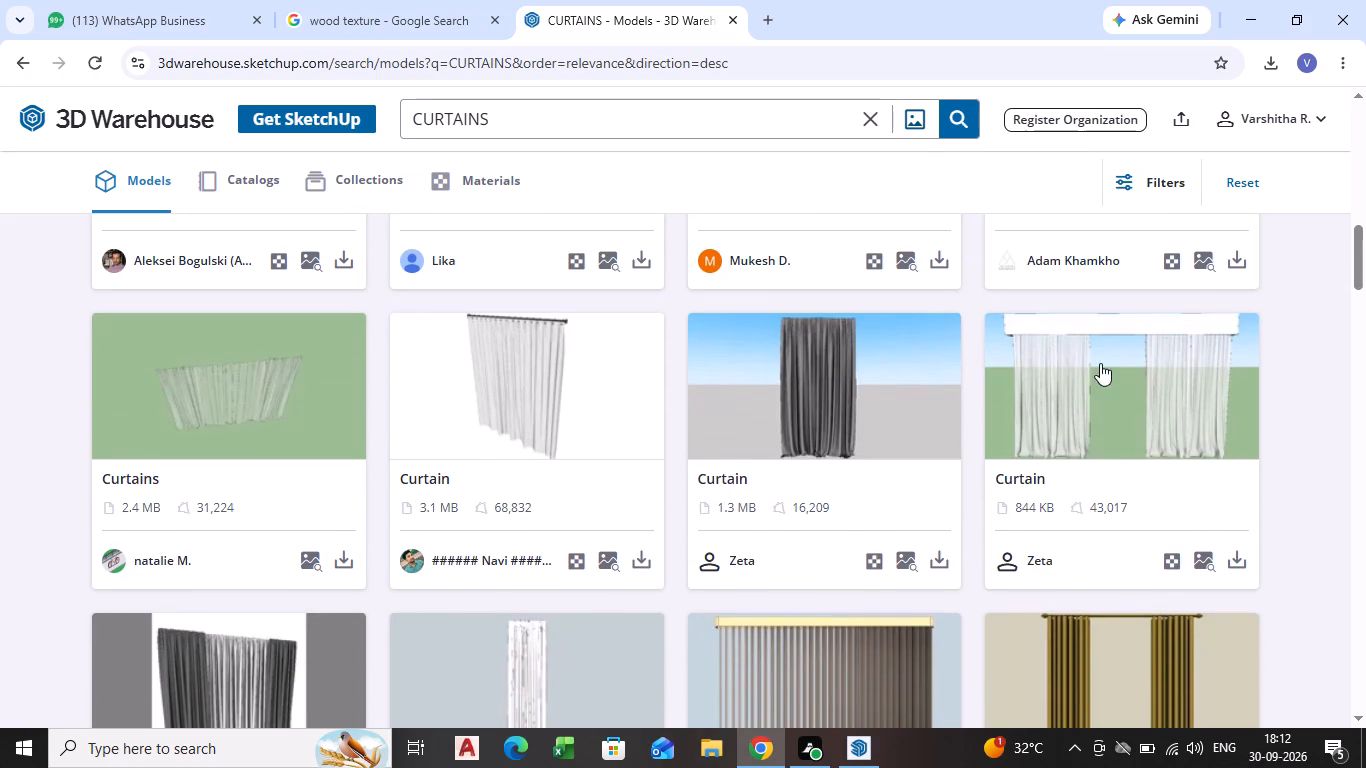
{"action": "scroll", "coordinate": [881, 512], "scroll_direction": "down", "scroll_amount": 5}
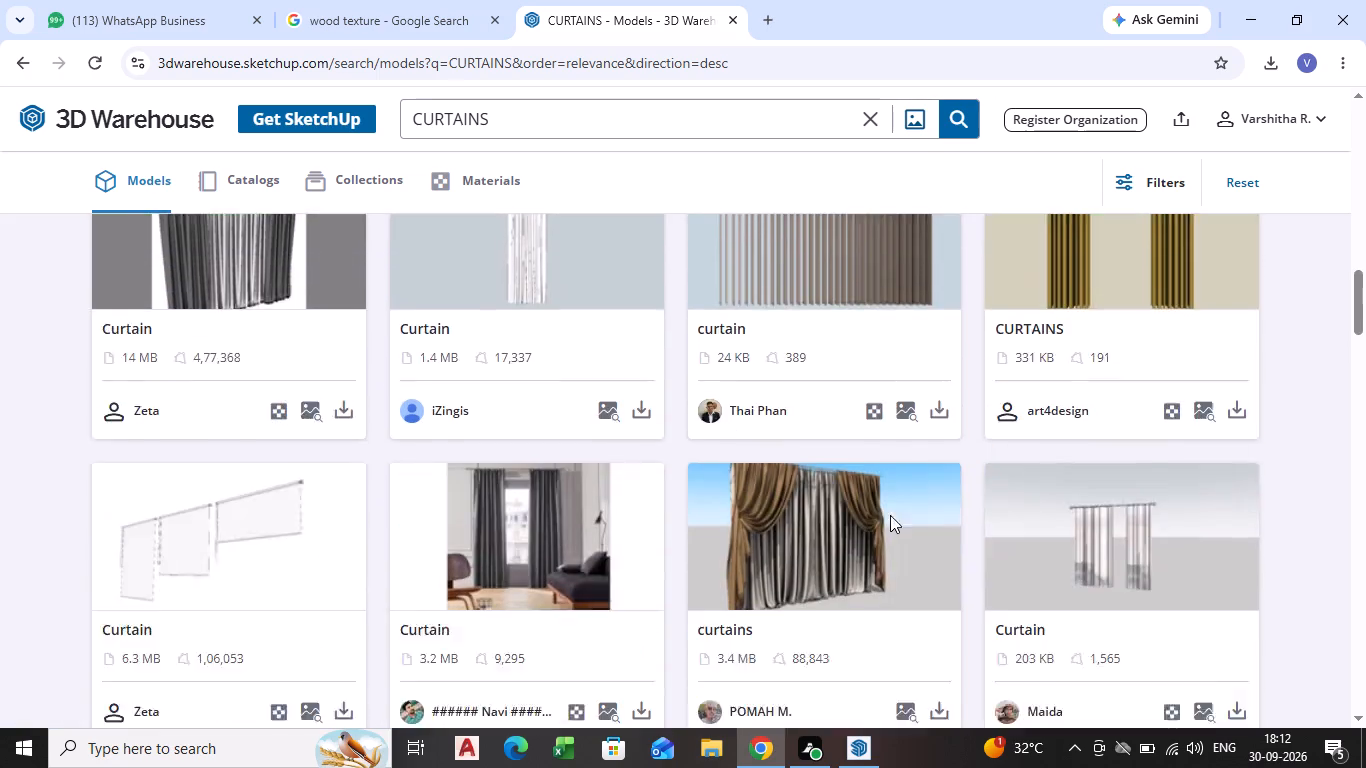
{"action": "scroll", "coordinate": [890, 515], "scroll_direction": "down", "scroll_amount": 5}
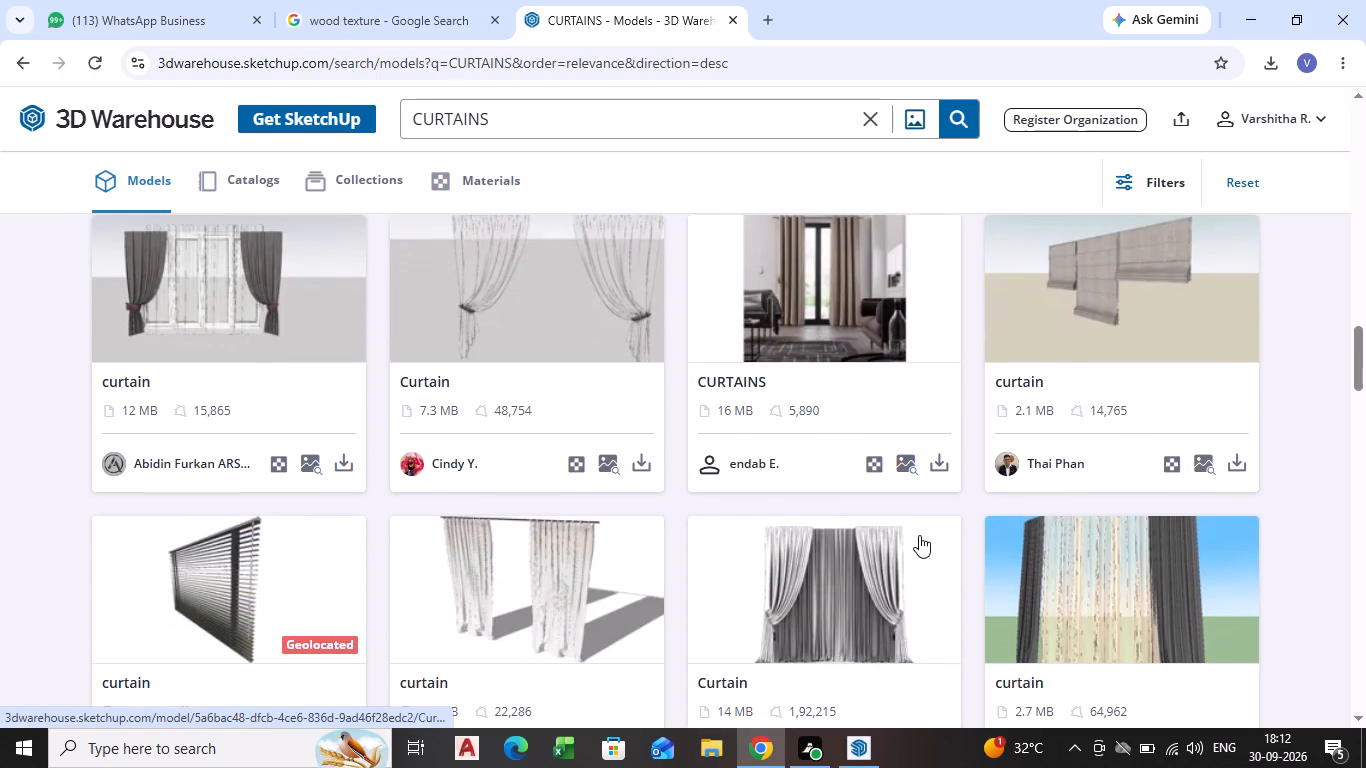
{"action": "scroll", "coordinate": [919, 539], "scroll_direction": "down", "scroll_amount": 6}
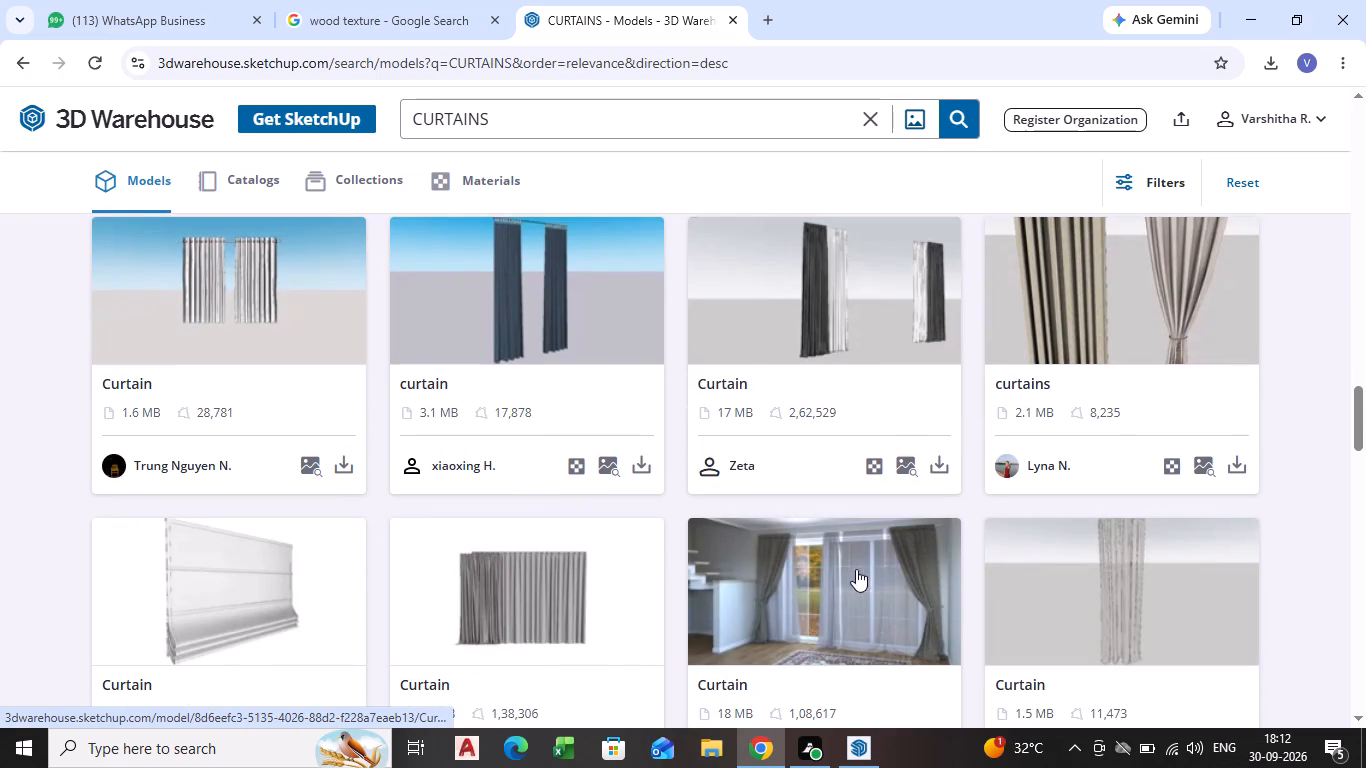
{"action": "scroll", "coordinate": [682, 560], "scroll_direction": "down", "scroll_amount": 3}
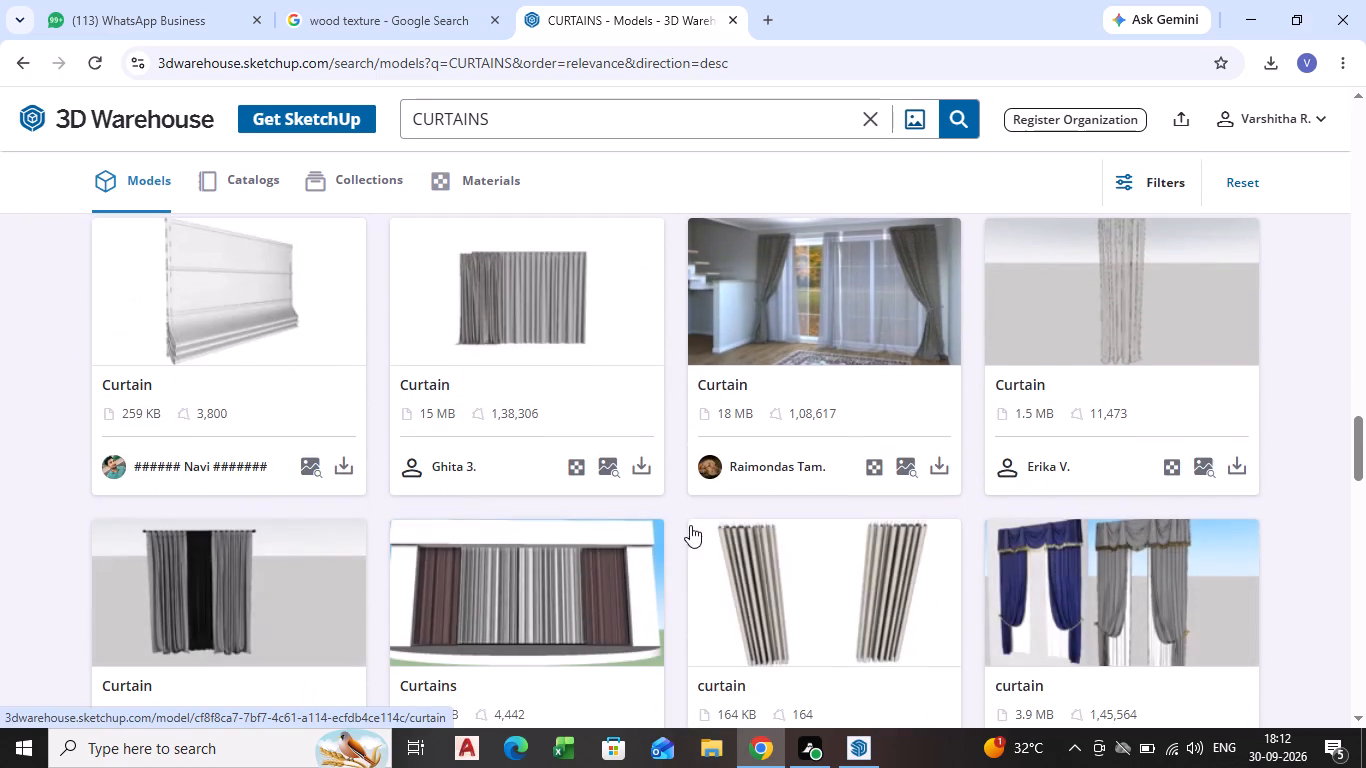
{"action": "scroll", "coordinate": [736, 510], "scroll_direction": "down", "scroll_amount": 2}
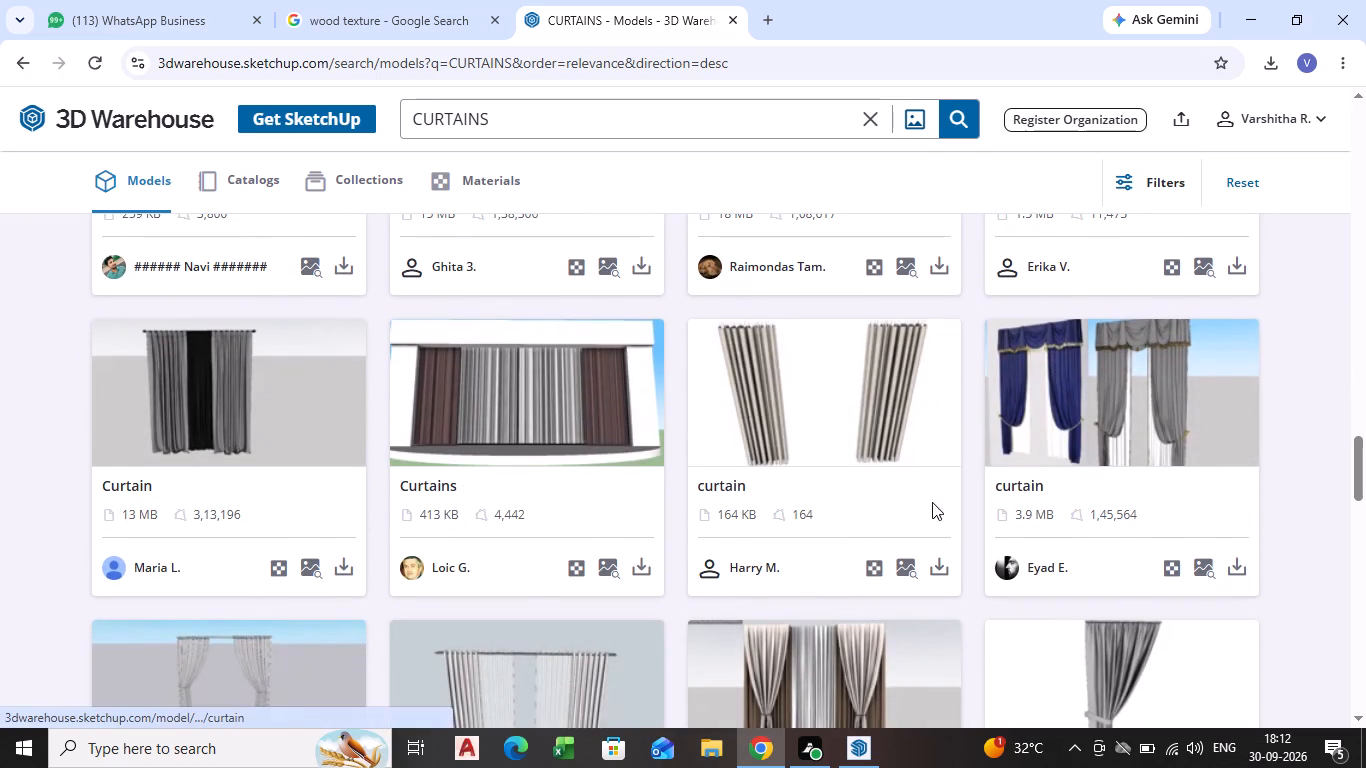
{"action": "scroll", "coordinate": [855, 531], "scroll_direction": "down", "scroll_amount": 2}
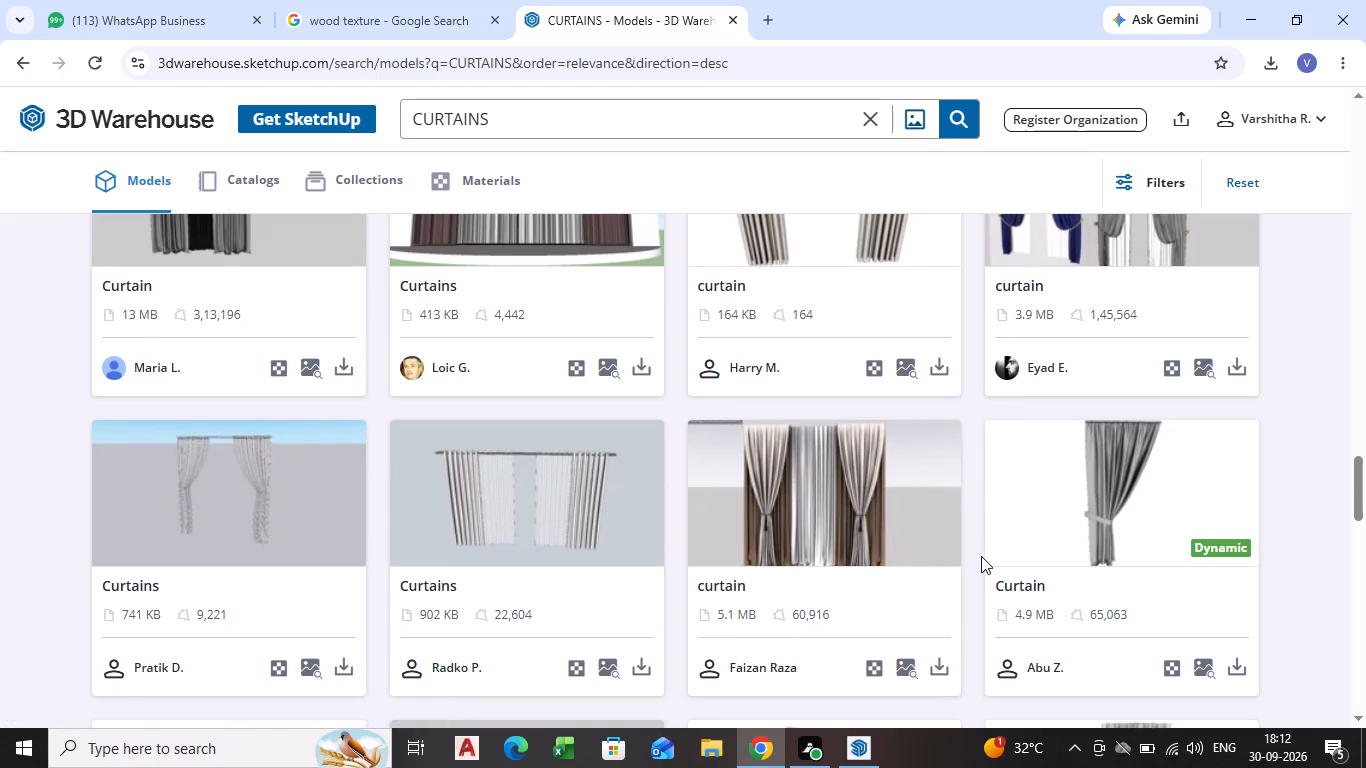
{"action": "scroll", "coordinate": [933, 553], "scroll_direction": "down", "scroll_amount": 3}
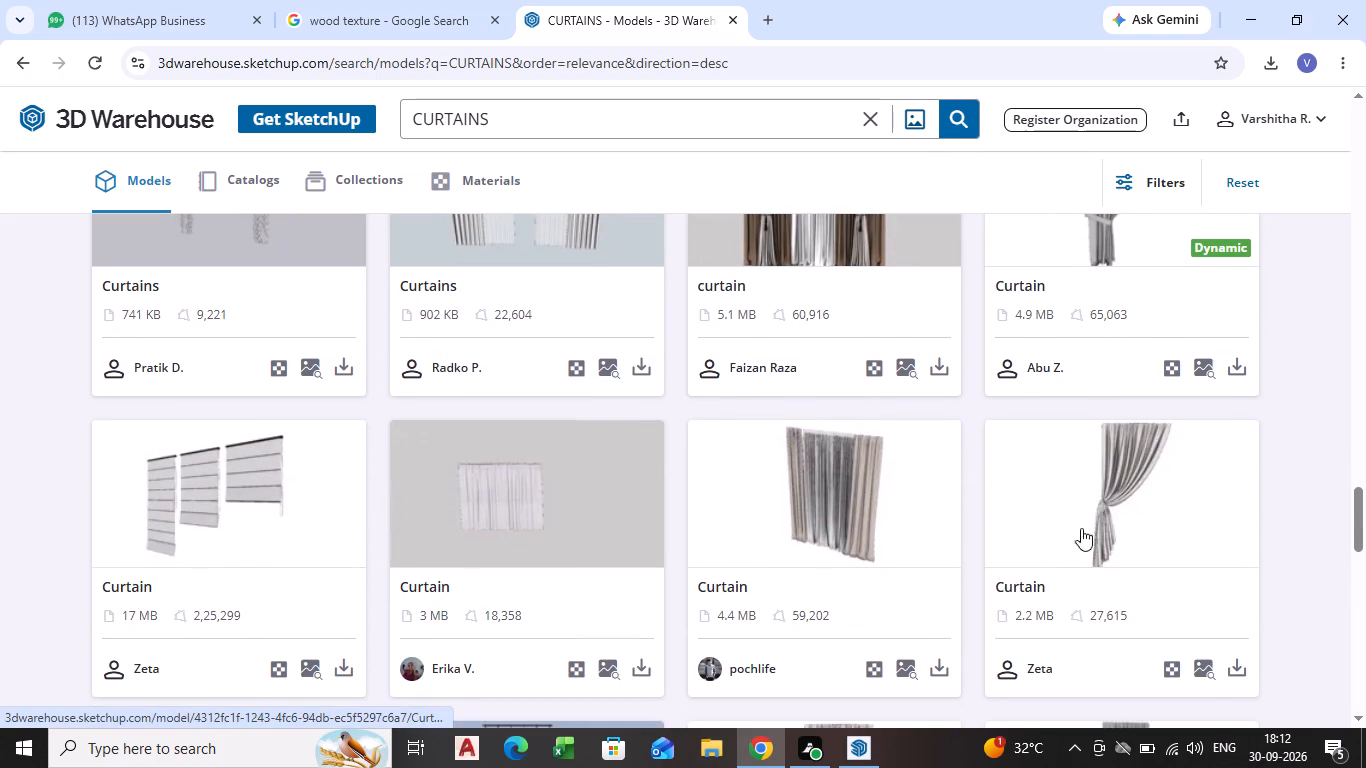
{"action": "scroll", "coordinate": [994, 555], "scroll_direction": "down", "scroll_amount": 4}
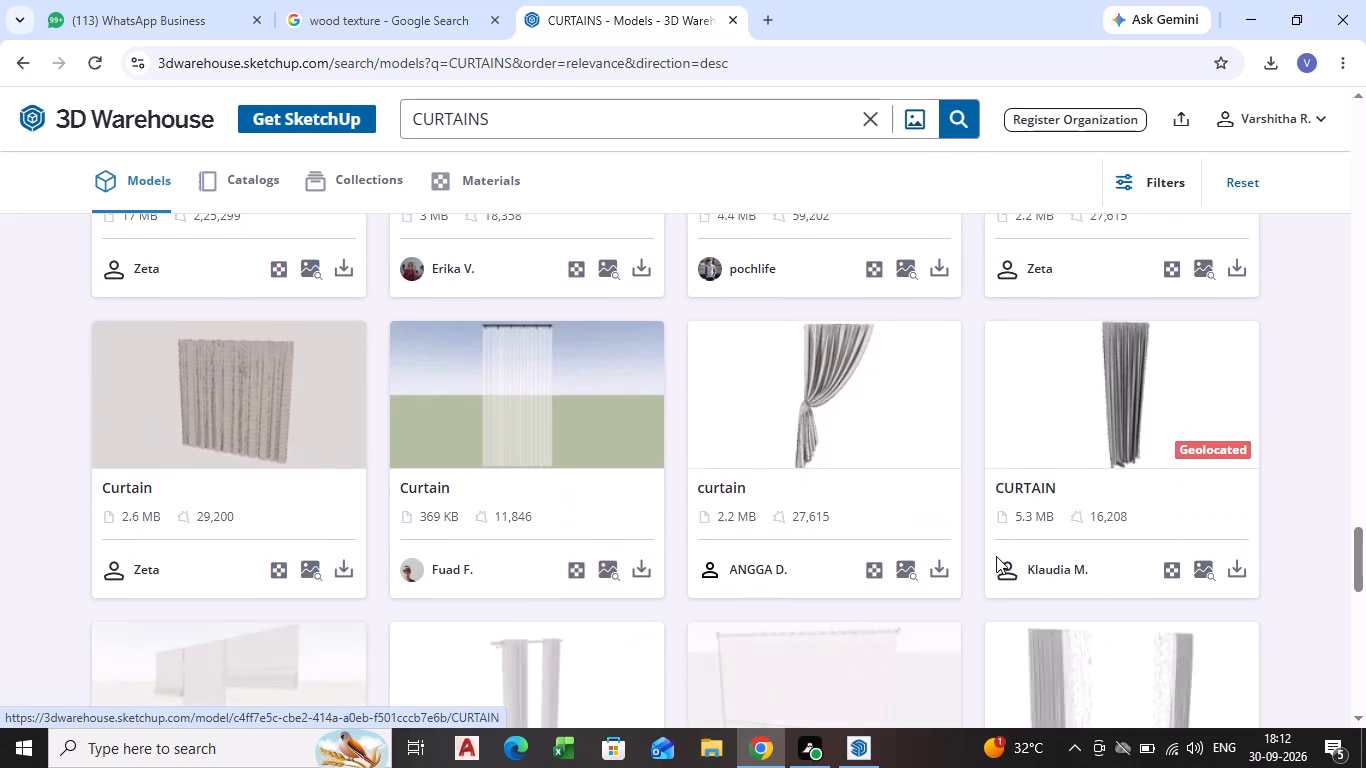
Open the white two-panel curtain model with the box pelmet (844 KB) to inspect its preview, and return to the search results.
{"action": "scroll", "coordinate": [1141, 522], "scroll_direction": "up", "scroll_amount": 13}
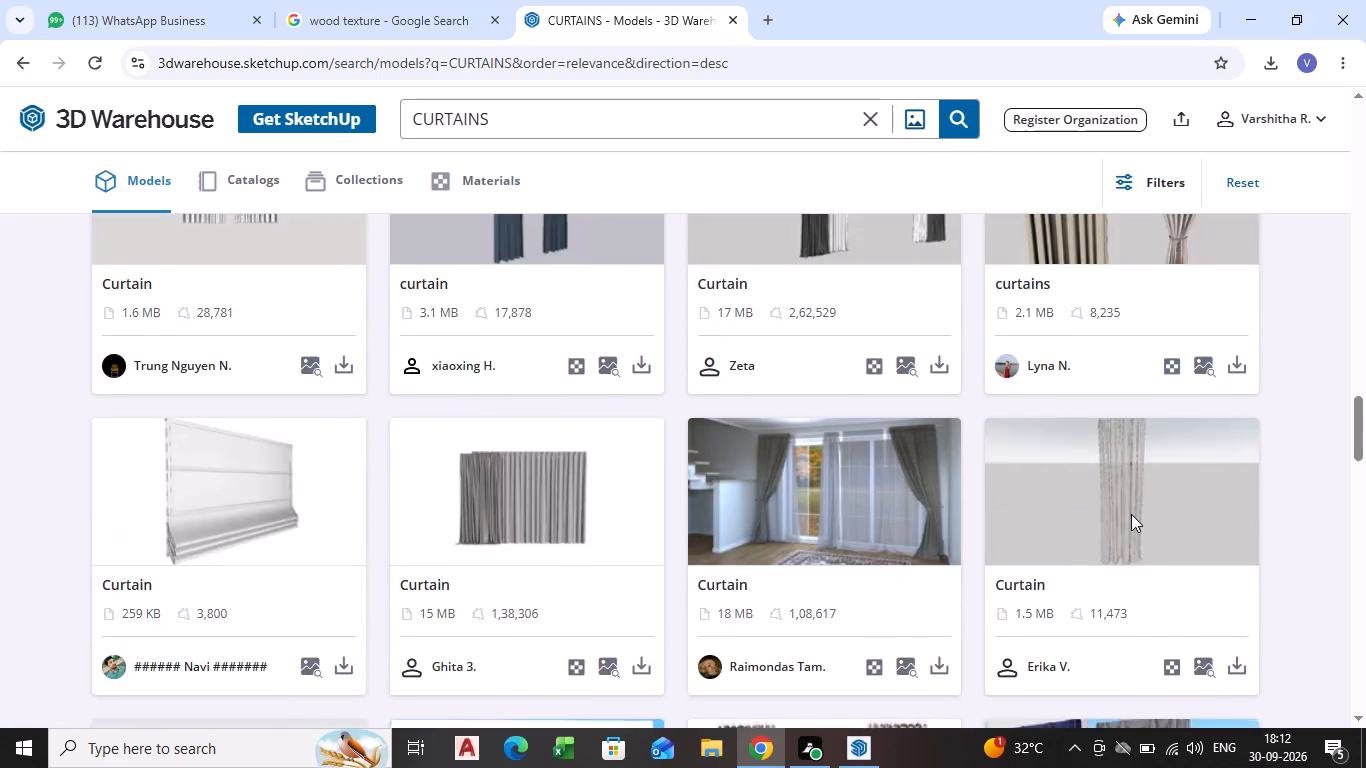
{"action": "scroll", "coordinate": [1131, 514], "scroll_direction": "up", "scroll_amount": 19}
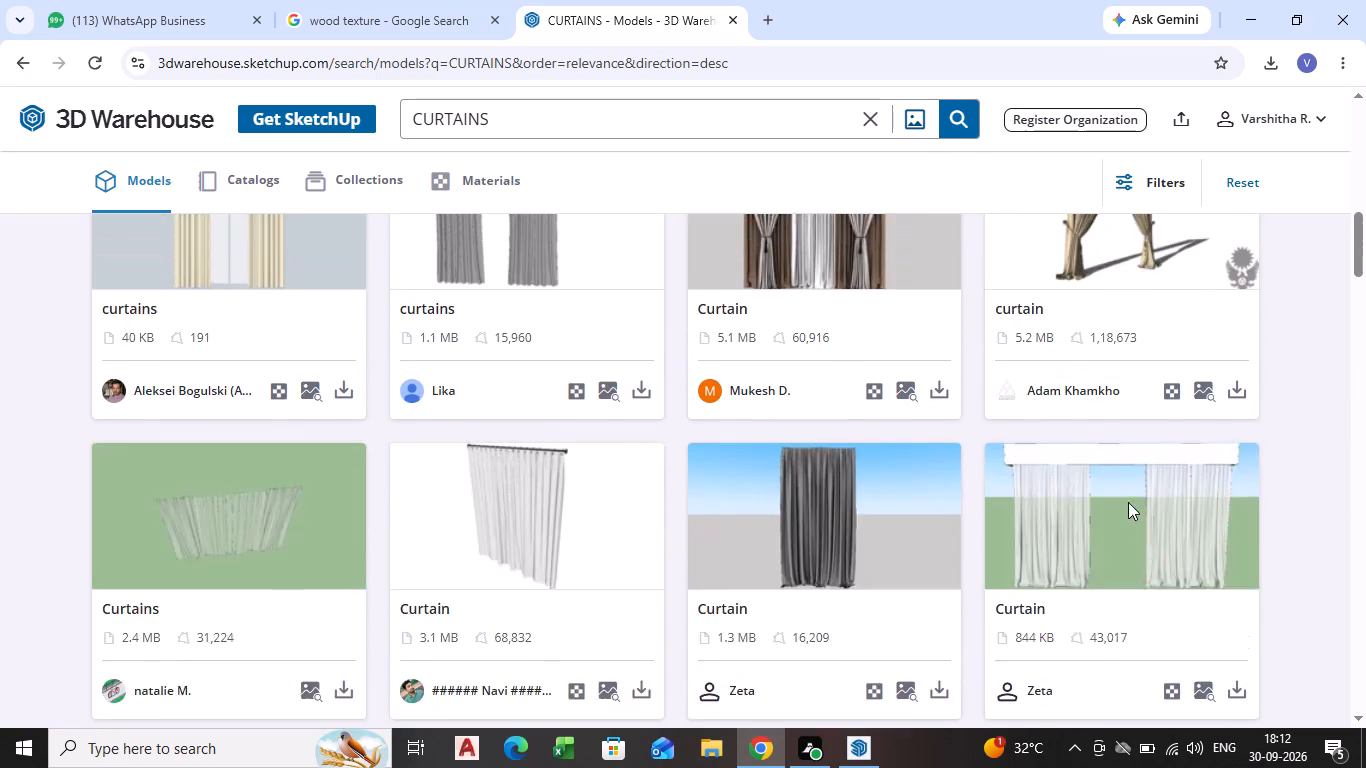
{"action": "scroll", "coordinate": [1127, 511], "scroll_direction": "down", "scroll_amount": 2}
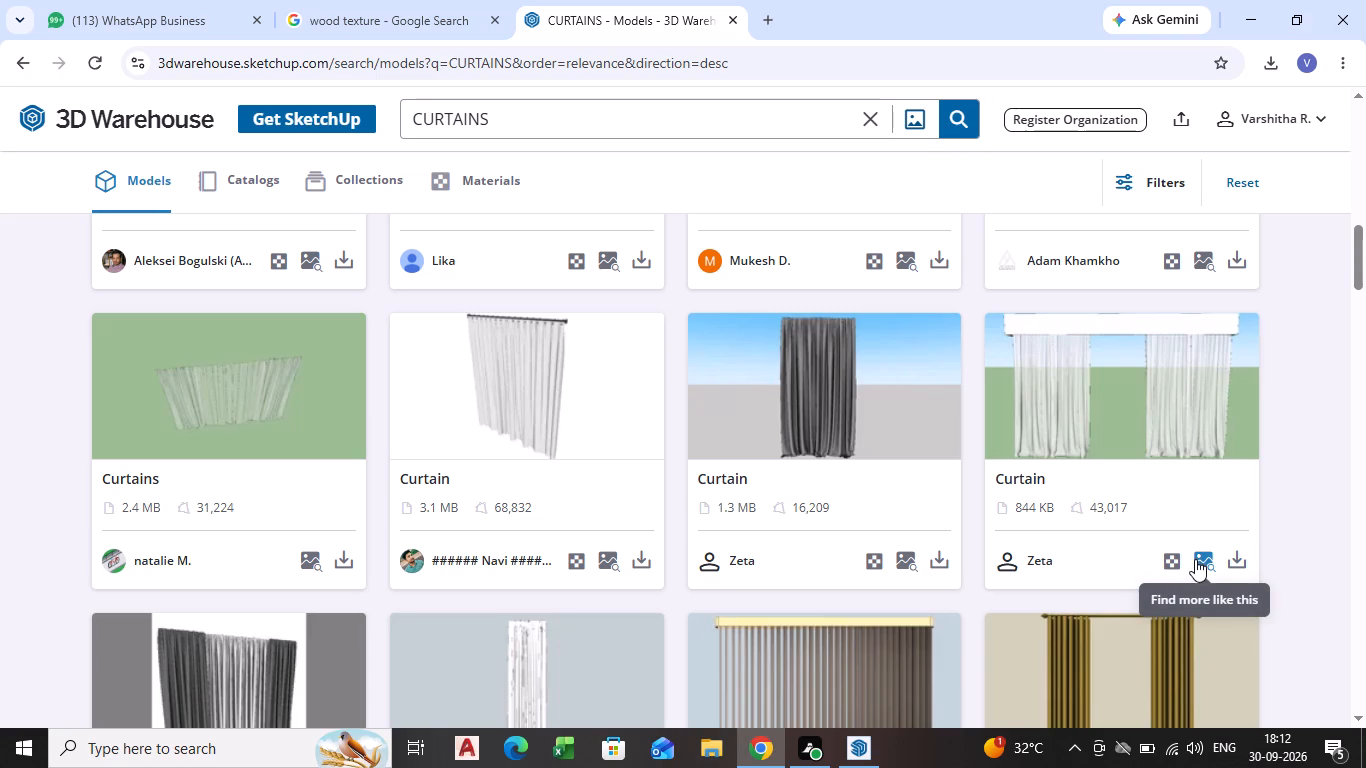
{"action": "left_click", "coordinate": [1108, 455]}
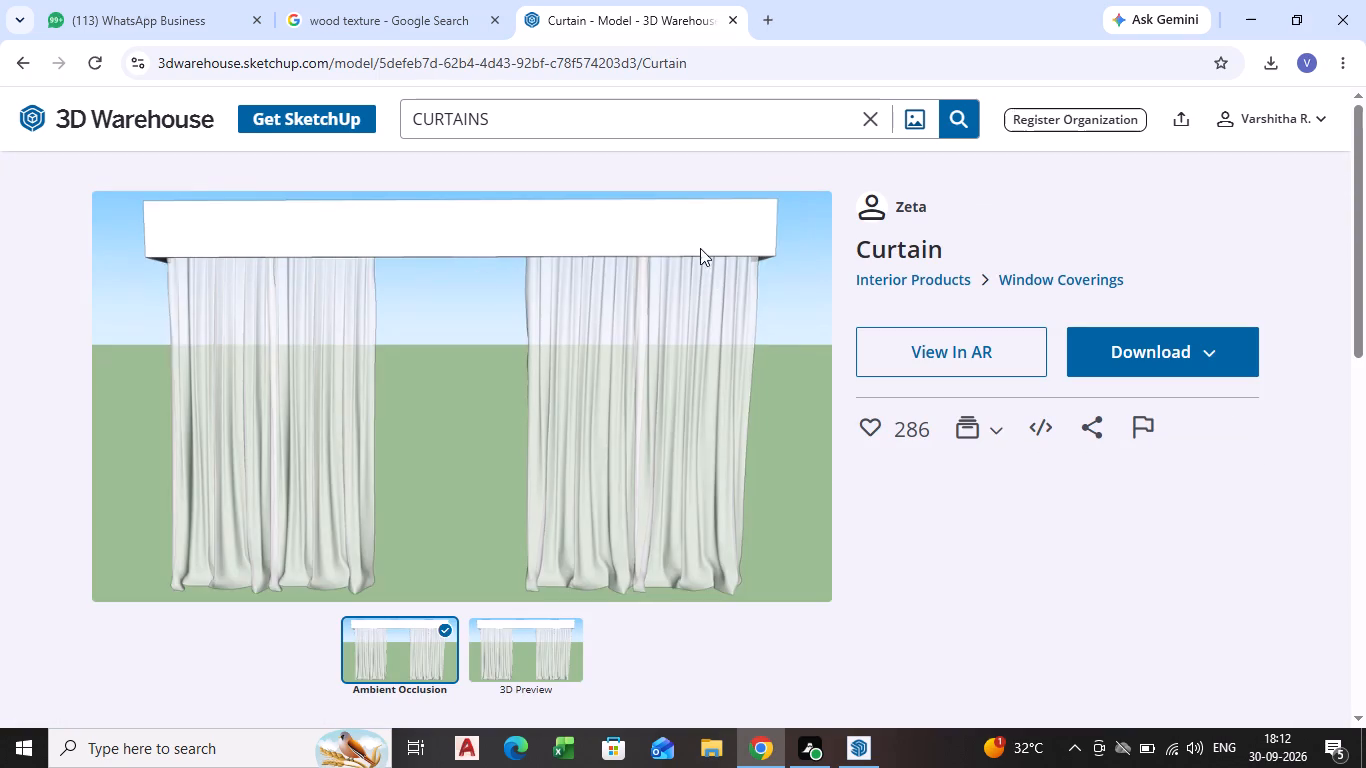
{"action": "left_click", "coordinate": [21, 63]}
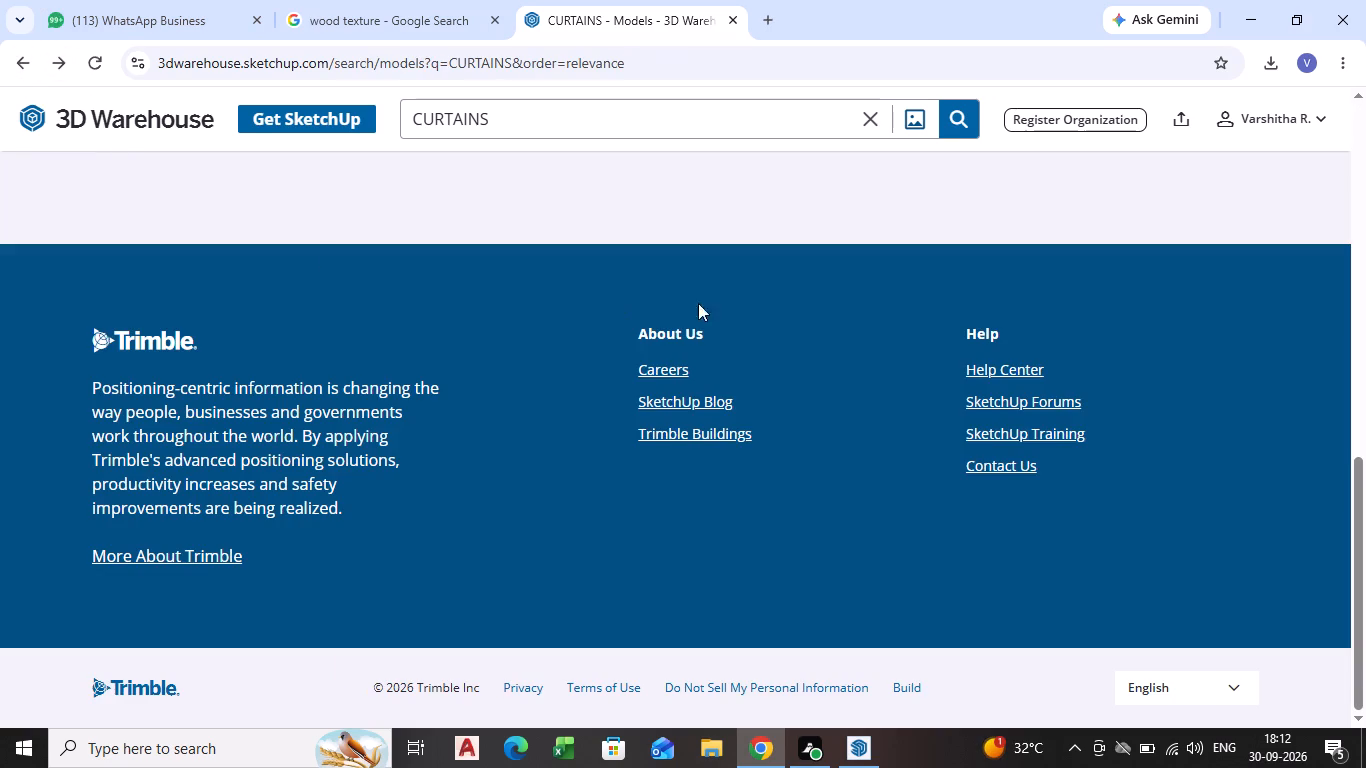
Browse the 3D Warehouse curtain model results again and compare the available styles with the white two-panel curtain.
{"action": "scroll", "coordinate": [866, 329], "scroll_direction": "up", "scroll_amount": 8}
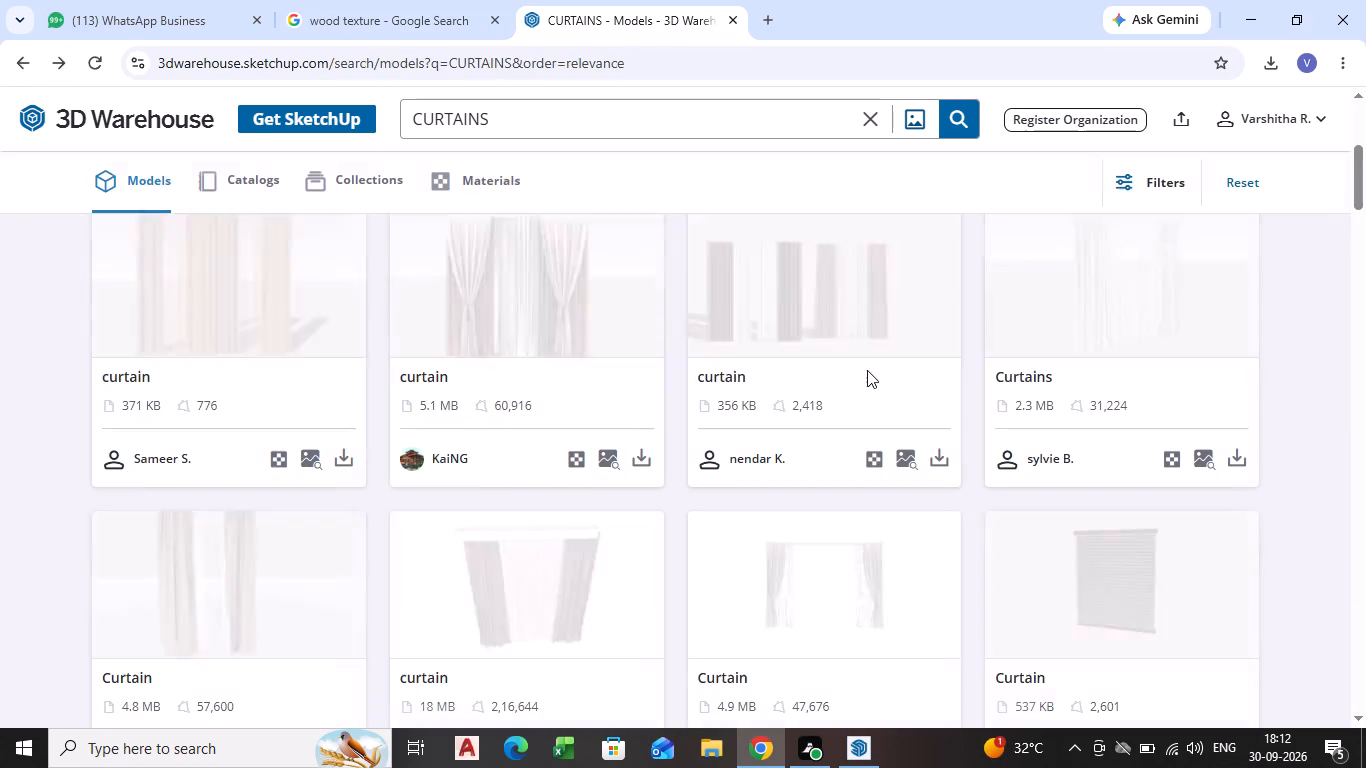
{"action": "scroll", "coordinate": [1106, 351], "scroll_direction": "up", "scroll_amount": 4}
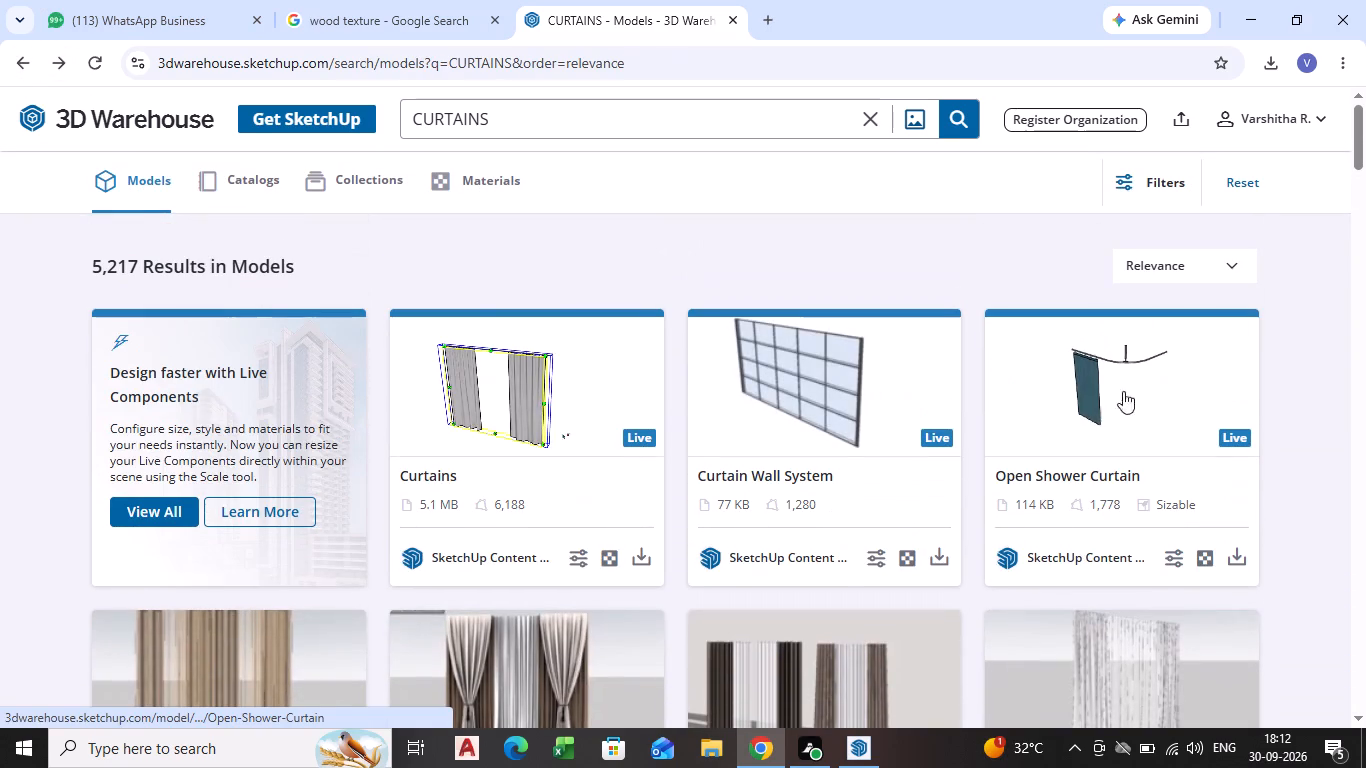
{"action": "scroll", "coordinate": [1130, 432], "scroll_direction": "down", "scroll_amount": 4}
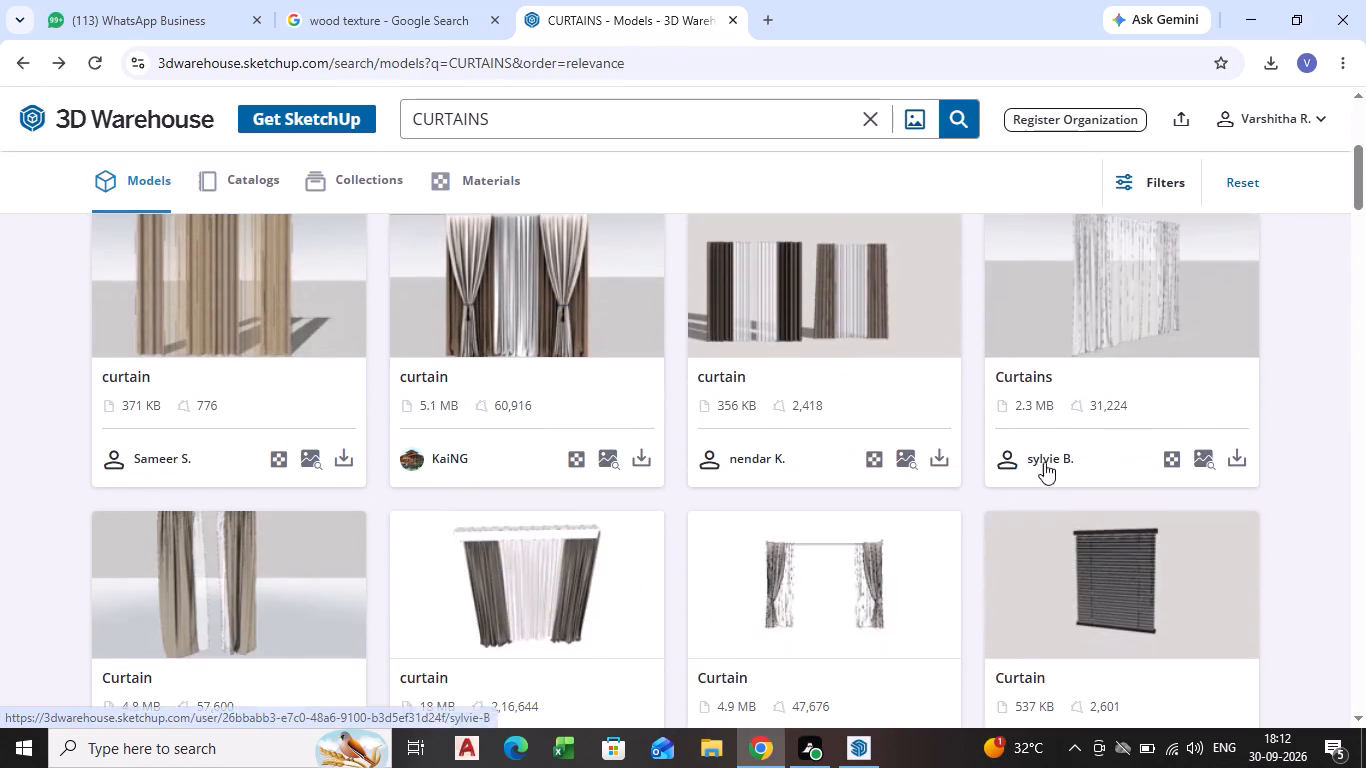
{"action": "scroll", "coordinate": [1006, 471], "scroll_direction": "down", "scroll_amount": 8}
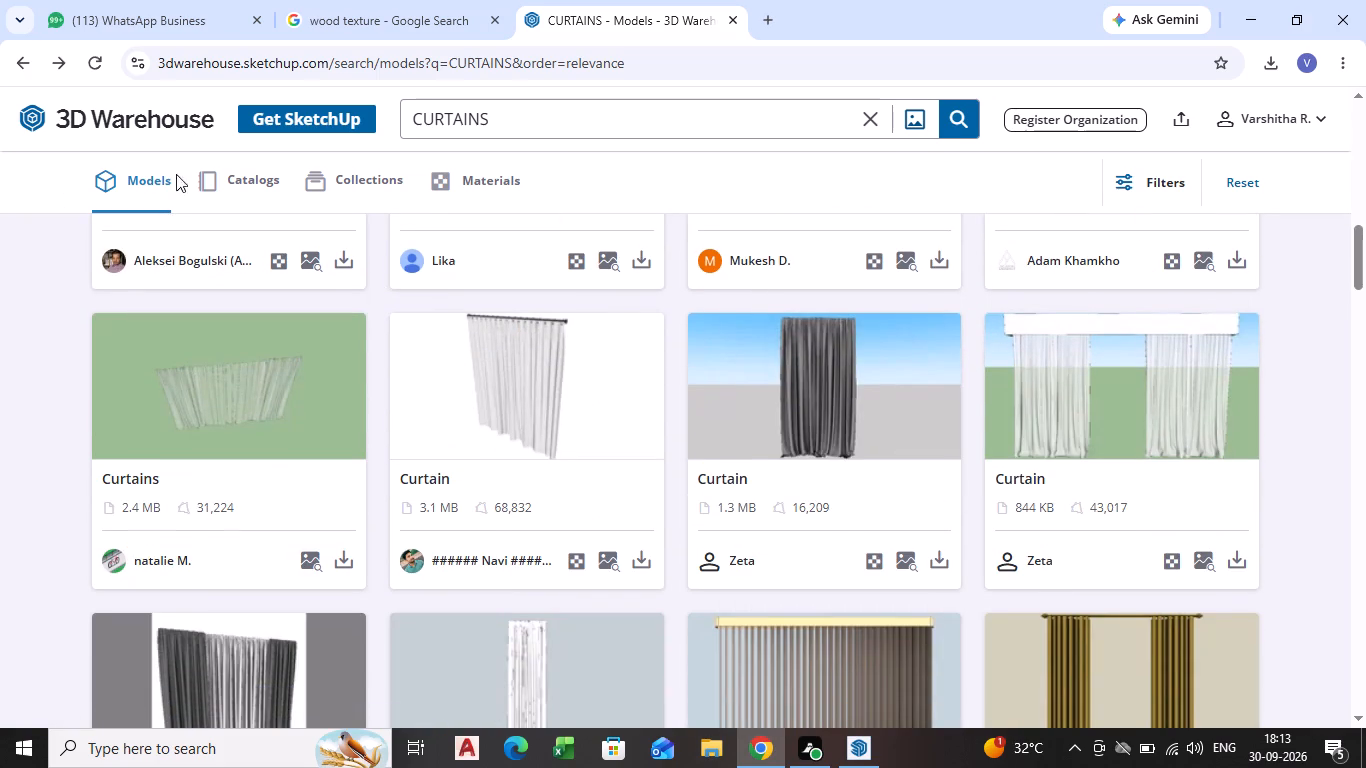
Check the Collections, Materials and Catalogs results for "CURTAINS" for suitable alternatives.
{"action": "left_click", "coordinate": [225, 174]}
{"action": "left_click", "coordinate": [228, 182]}
{"action": "left_click", "coordinate": [361, 161]}
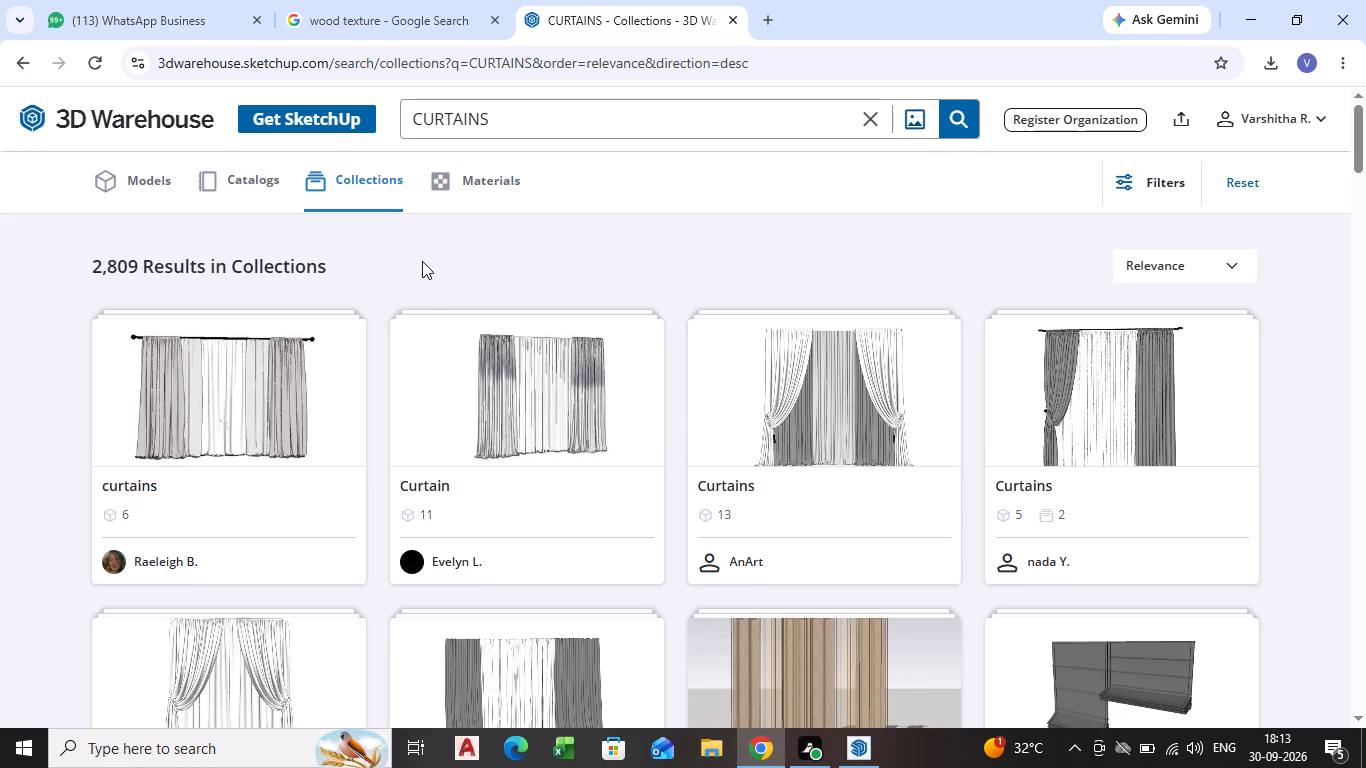
{"action": "scroll", "coordinate": [441, 254], "scroll_direction": "down", "scroll_amount": 2}
{"action": "left_click", "coordinate": [478, 186]}
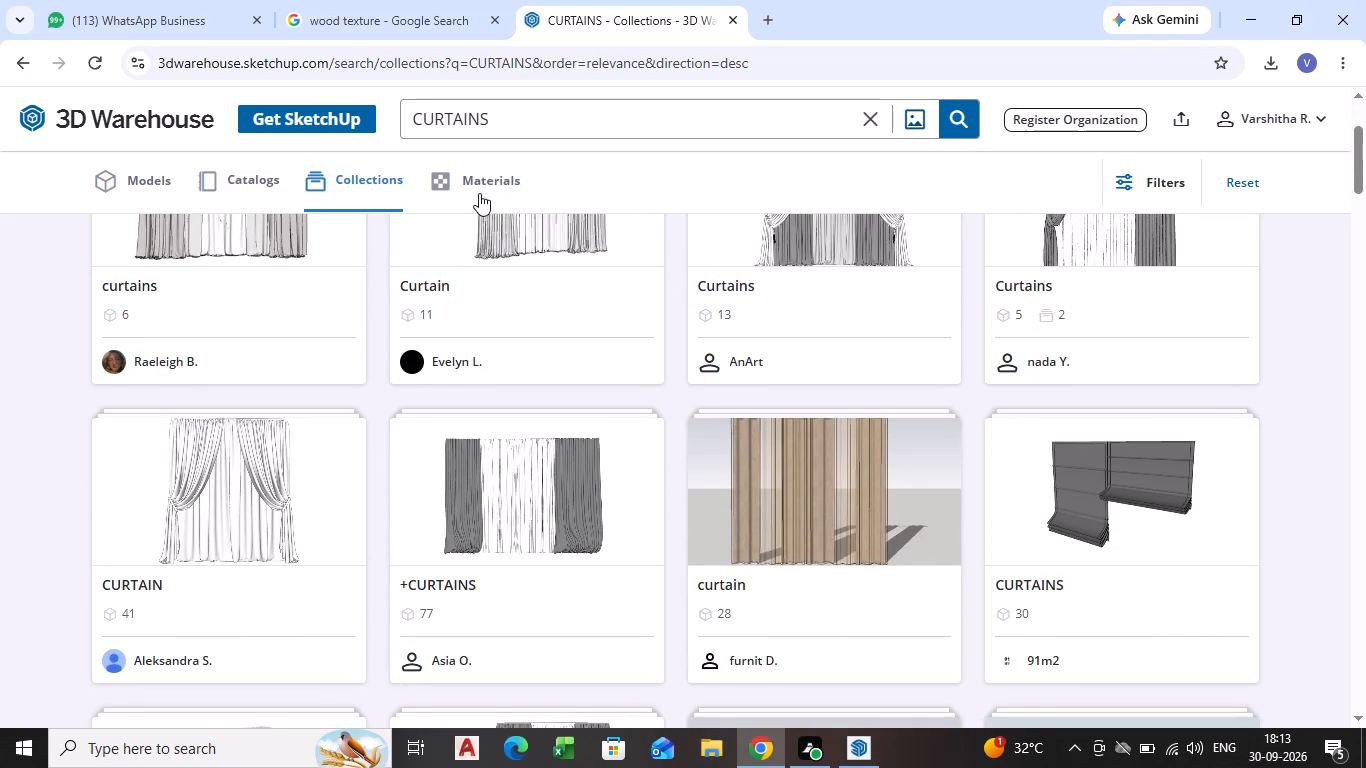
{"action": "left_click", "coordinate": [242, 168]}
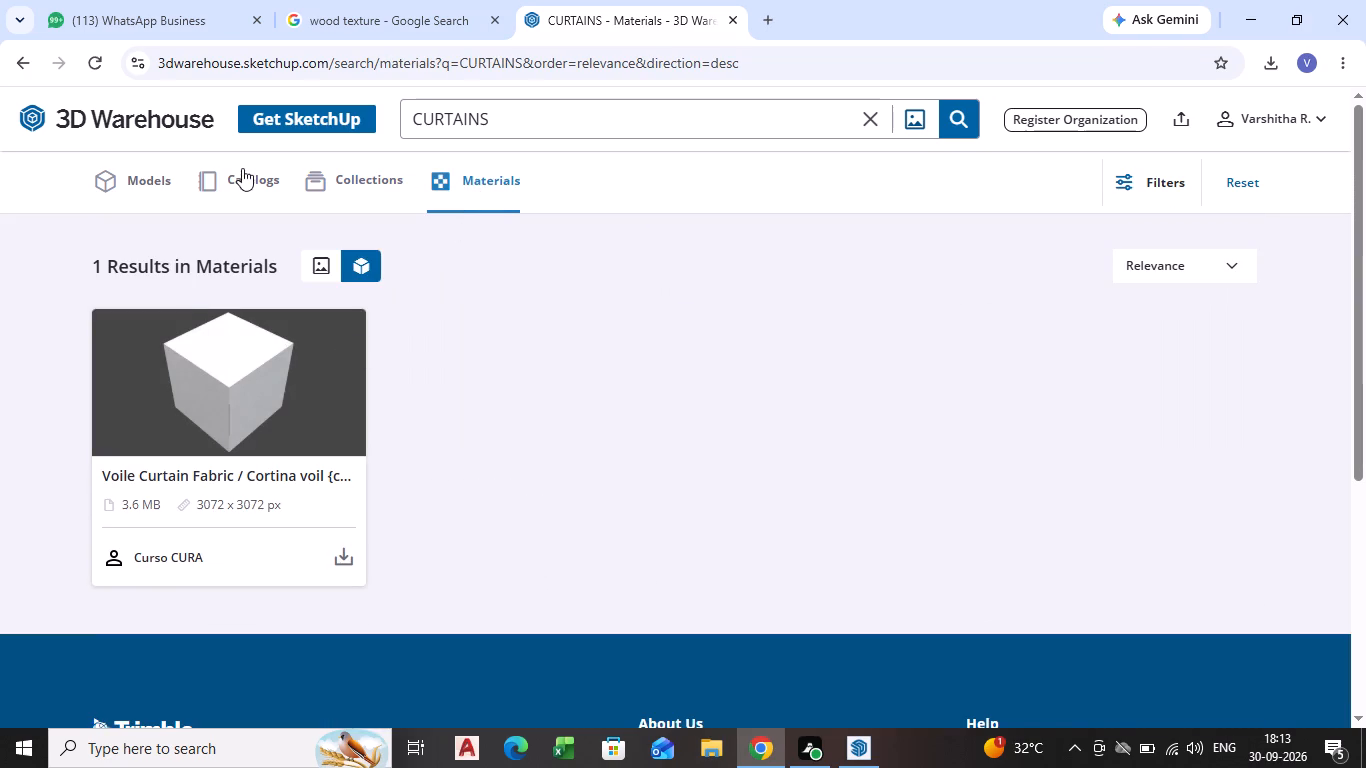
{"action": "left_click", "coordinate": [134, 190]}
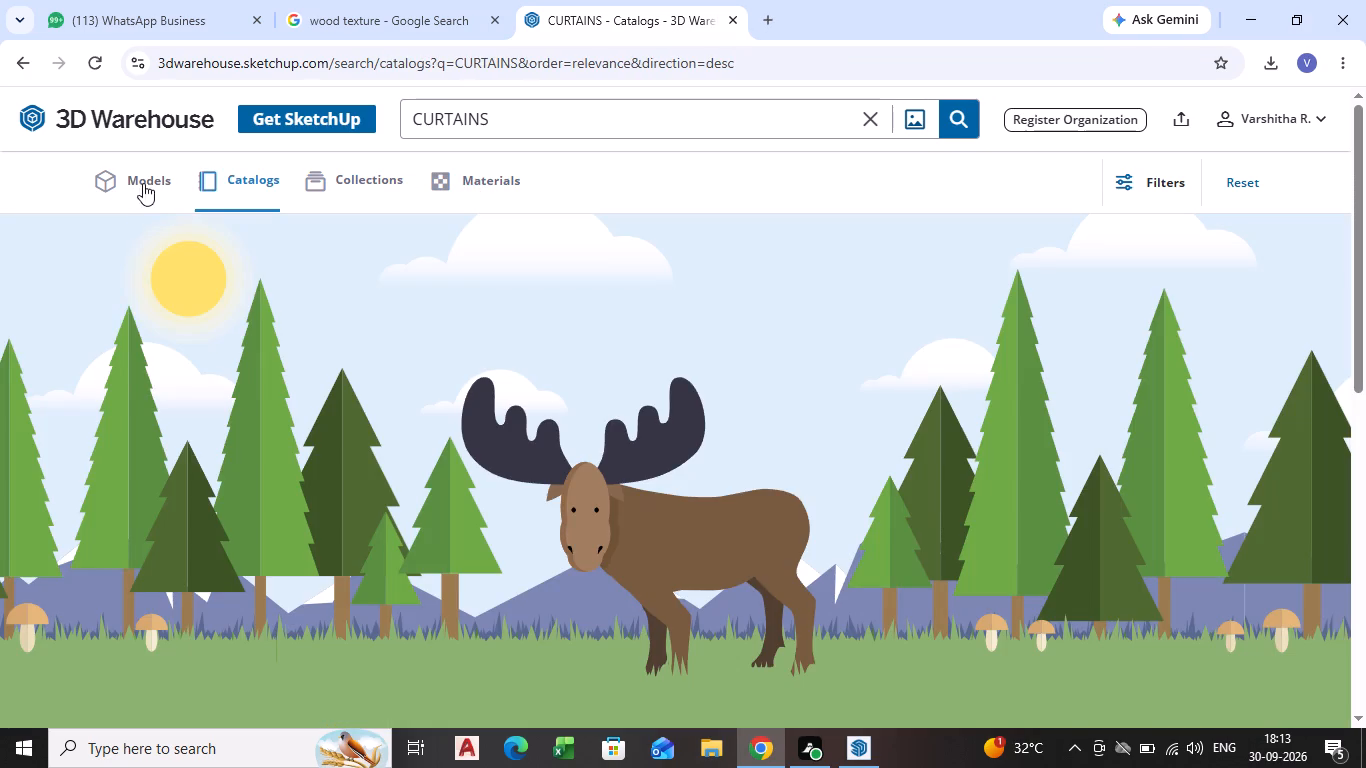
Return to the curtain results in Models and look through them for the white two-panel curtain with the box pelmet.
{"action": "left_click", "coordinate": [142, 180]}
{"action": "scroll", "coordinate": [1160, 544], "scroll_direction": "down", "scroll_amount": 2}
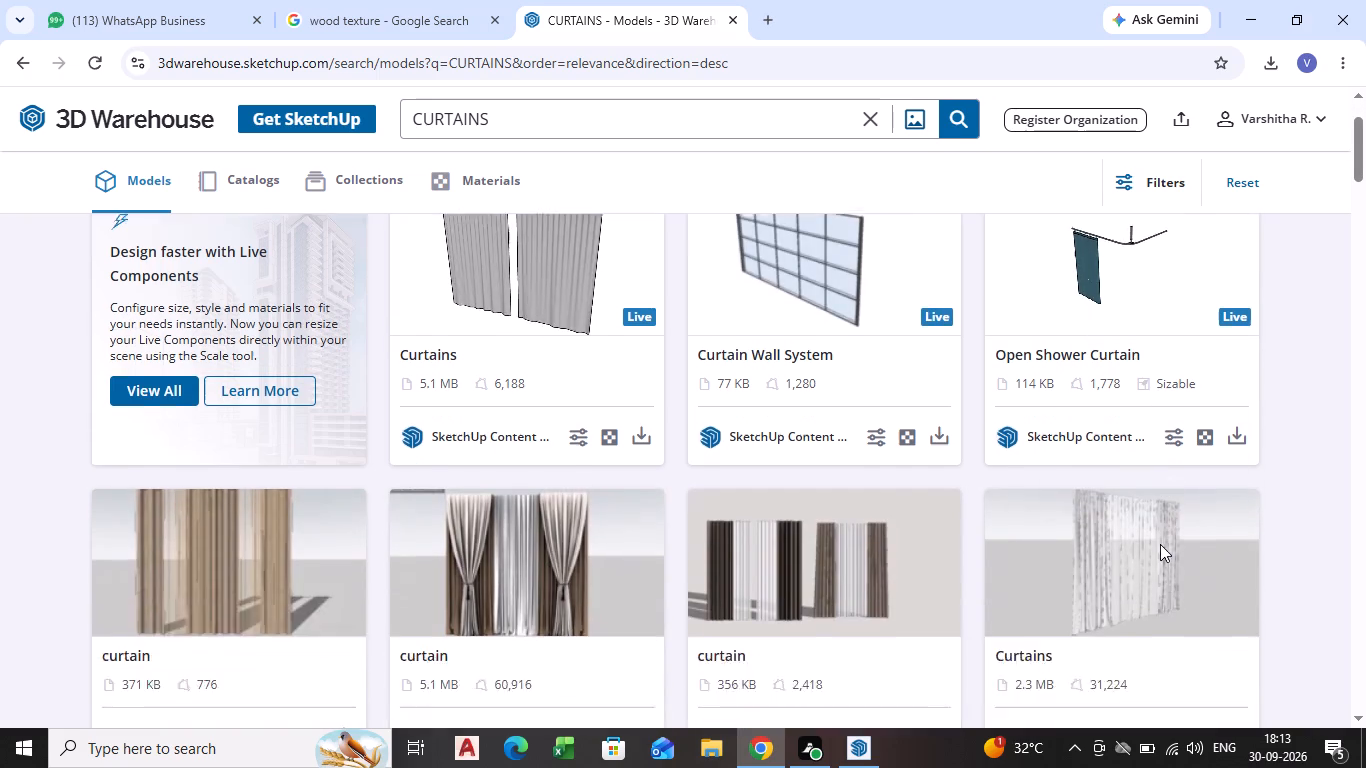
{"action": "scroll", "coordinate": [1163, 542], "scroll_direction": "down", "scroll_amount": 7}
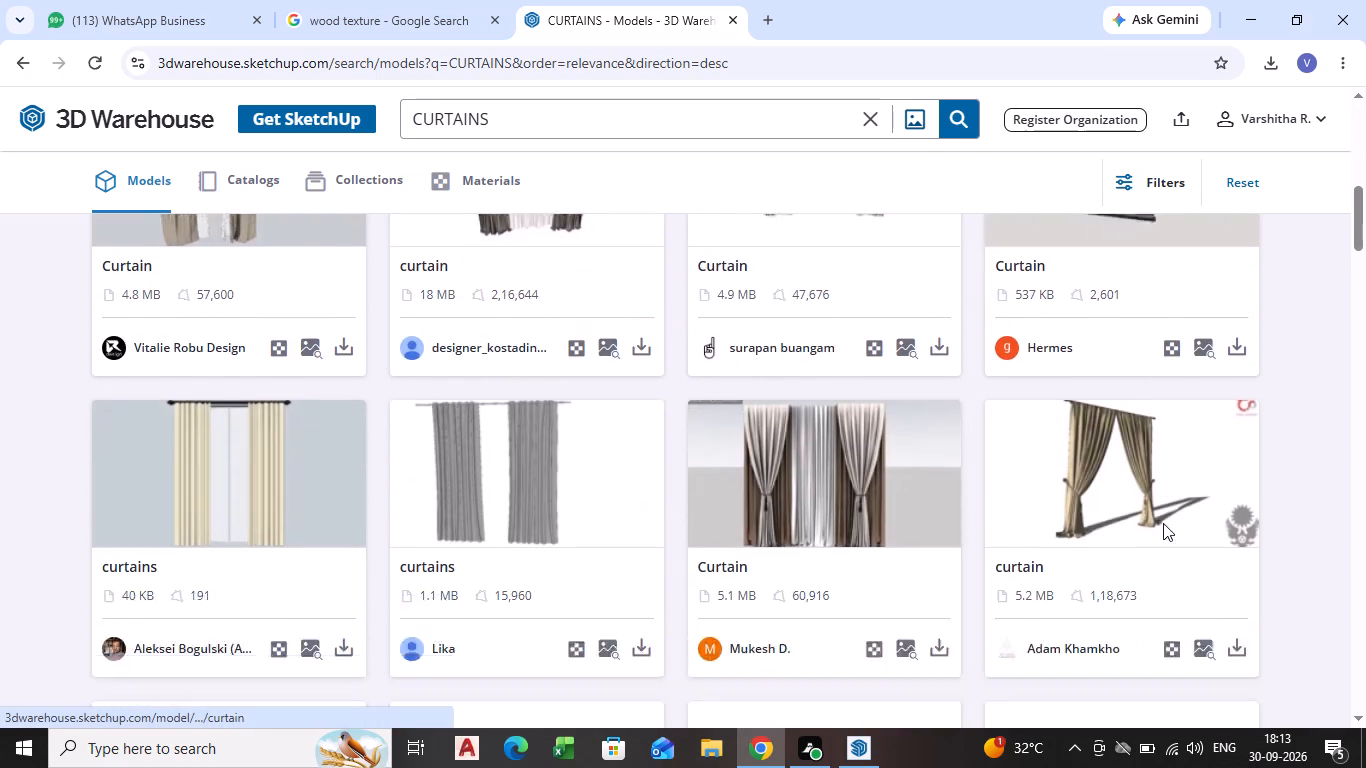
{"action": "scroll", "coordinate": [1130, 504], "scroll_direction": "up", "scroll_amount": 9}
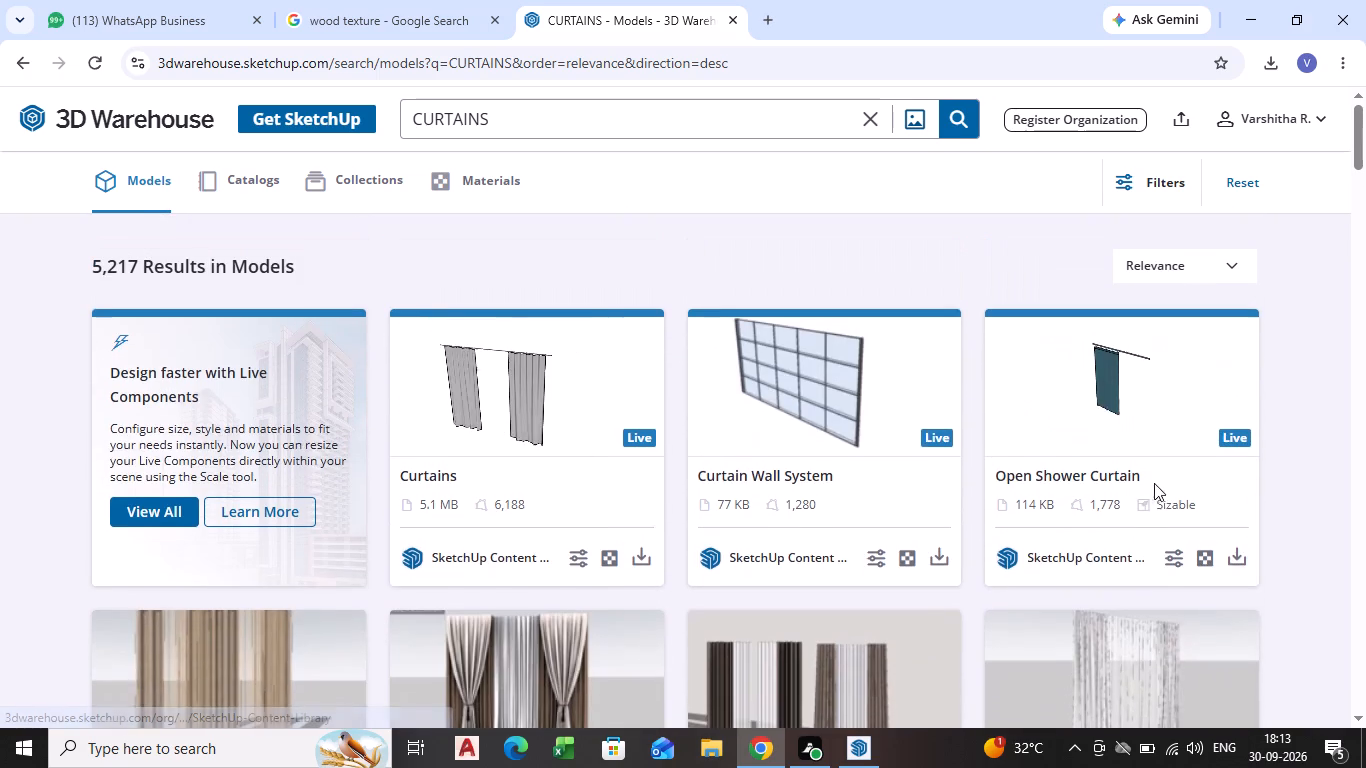
{"action": "scroll", "coordinate": [1157, 477], "scroll_direction": "up", "scroll_amount": 3}
{"action": "scroll", "coordinate": [1134, 496], "scroll_direction": "down", "scroll_amount": 9}
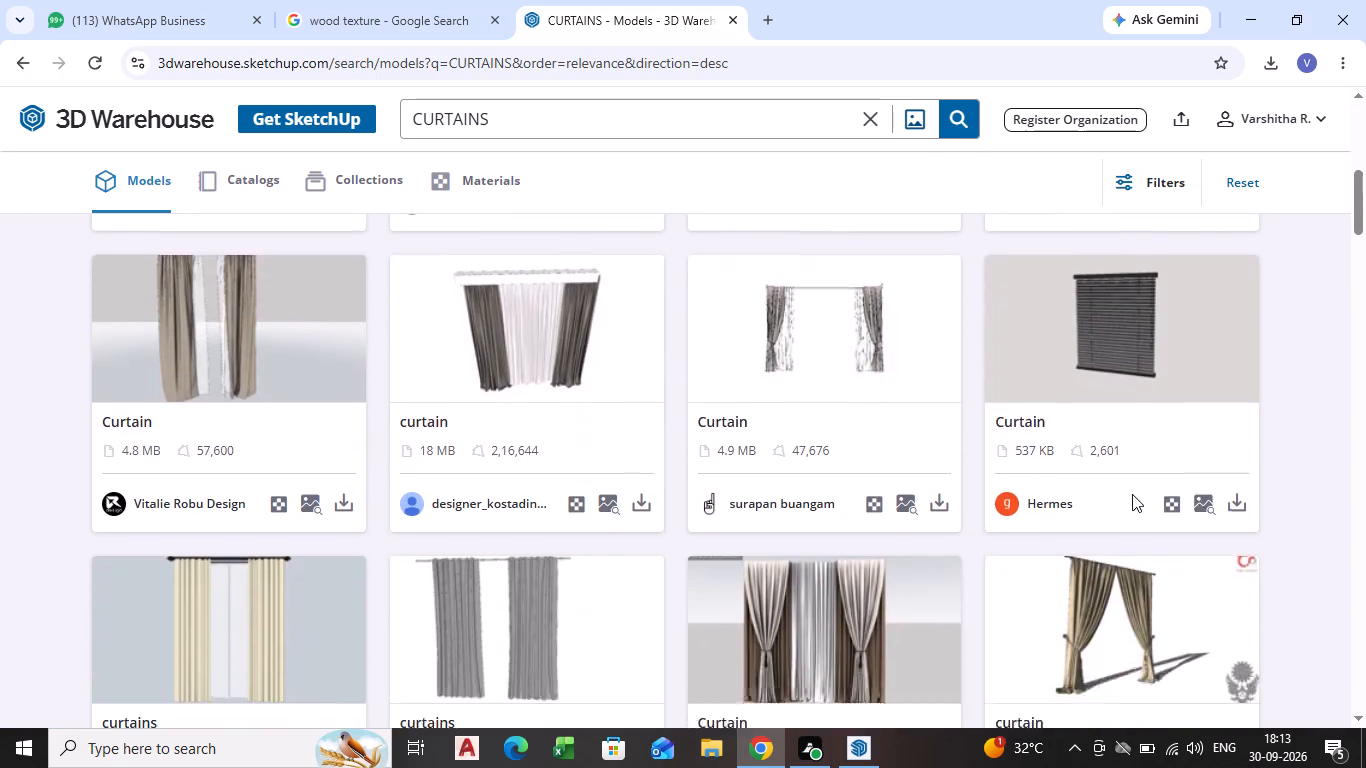
{"action": "scroll", "coordinate": [1133, 502], "scroll_direction": "down", "scroll_amount": 3}
Find more models like the white two-panel curtain with the box pelmet (844 KB) and view the similar results.
{"action": "left_click", "coordinate": [1230, 565]}
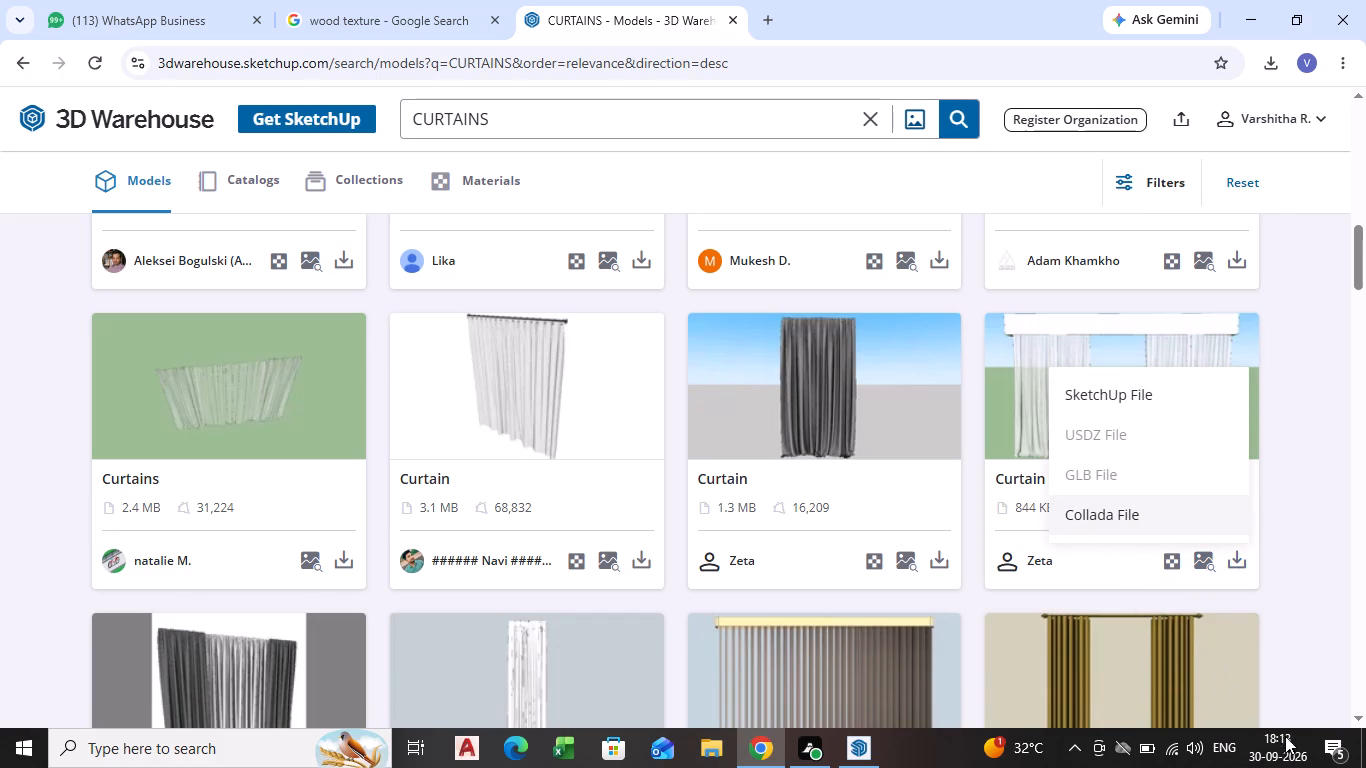
{"action": "left_click", "coordinate": [1197, 554]}
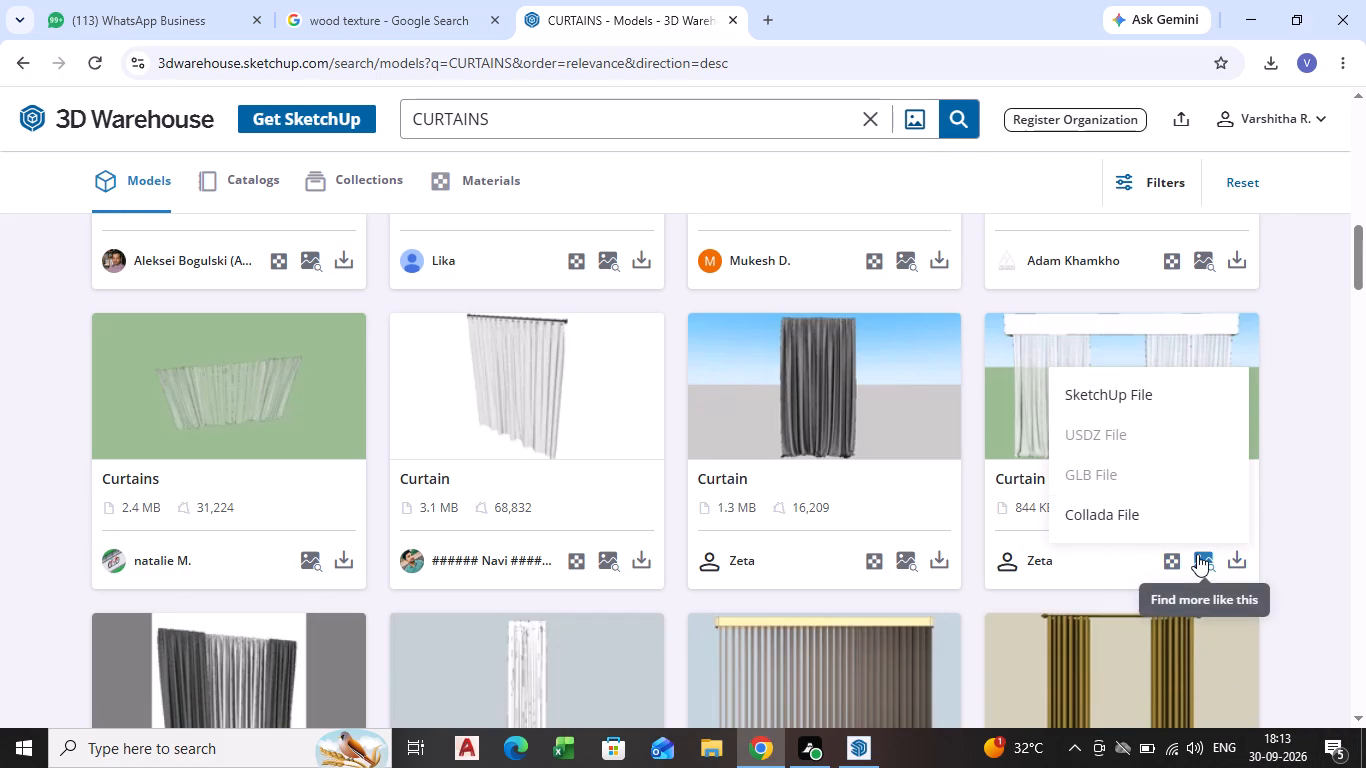
{"action": "scroll", "coordinate": [838, 527], "scroll_direction": "up", "scroll_amount": 9}
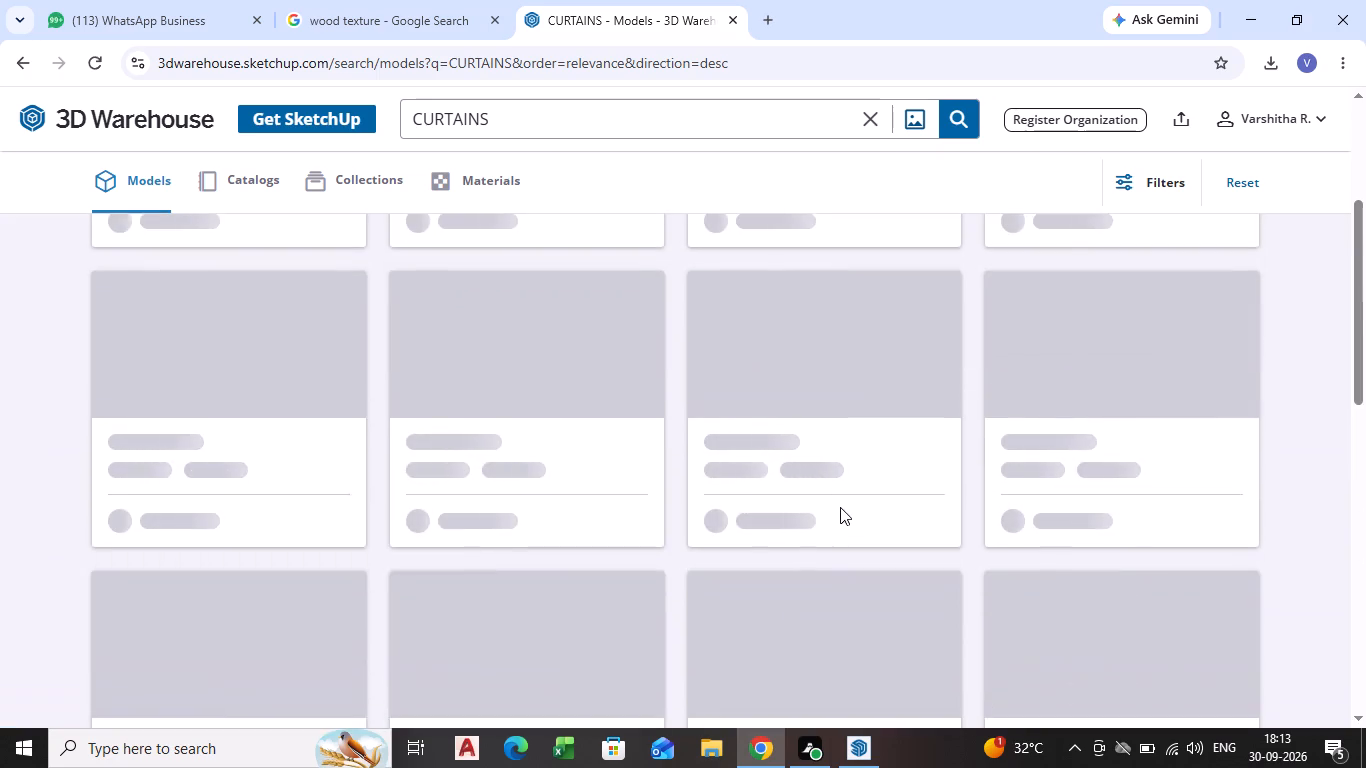
{"action": "scroll", "coordinate": [846, 505], "scroll_direction": "up", "scroll_amount": 11}
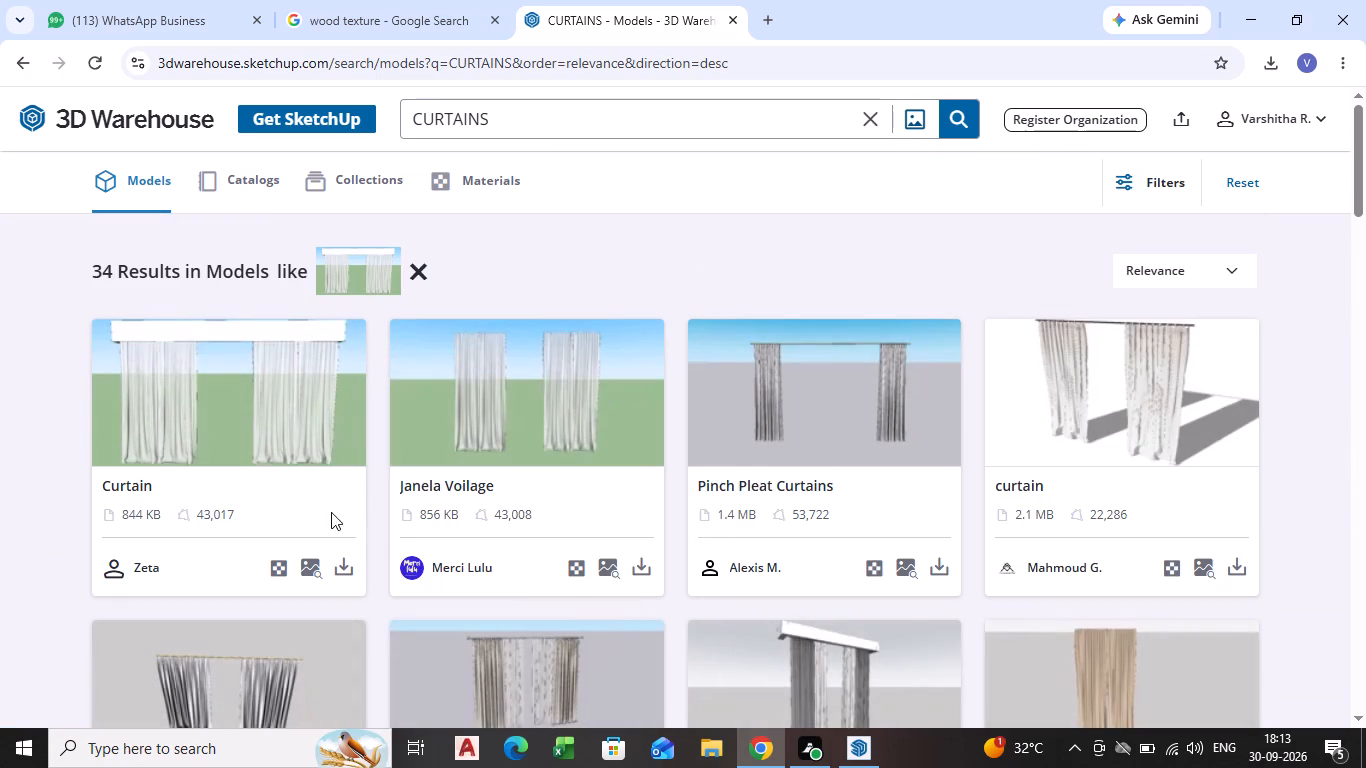
Download the white box-pelmet Curtain model (844 KB) as a SketchUp file to the Desktop, named "curtains".
{"action": "left_click", "coordinate": [347, 573]}
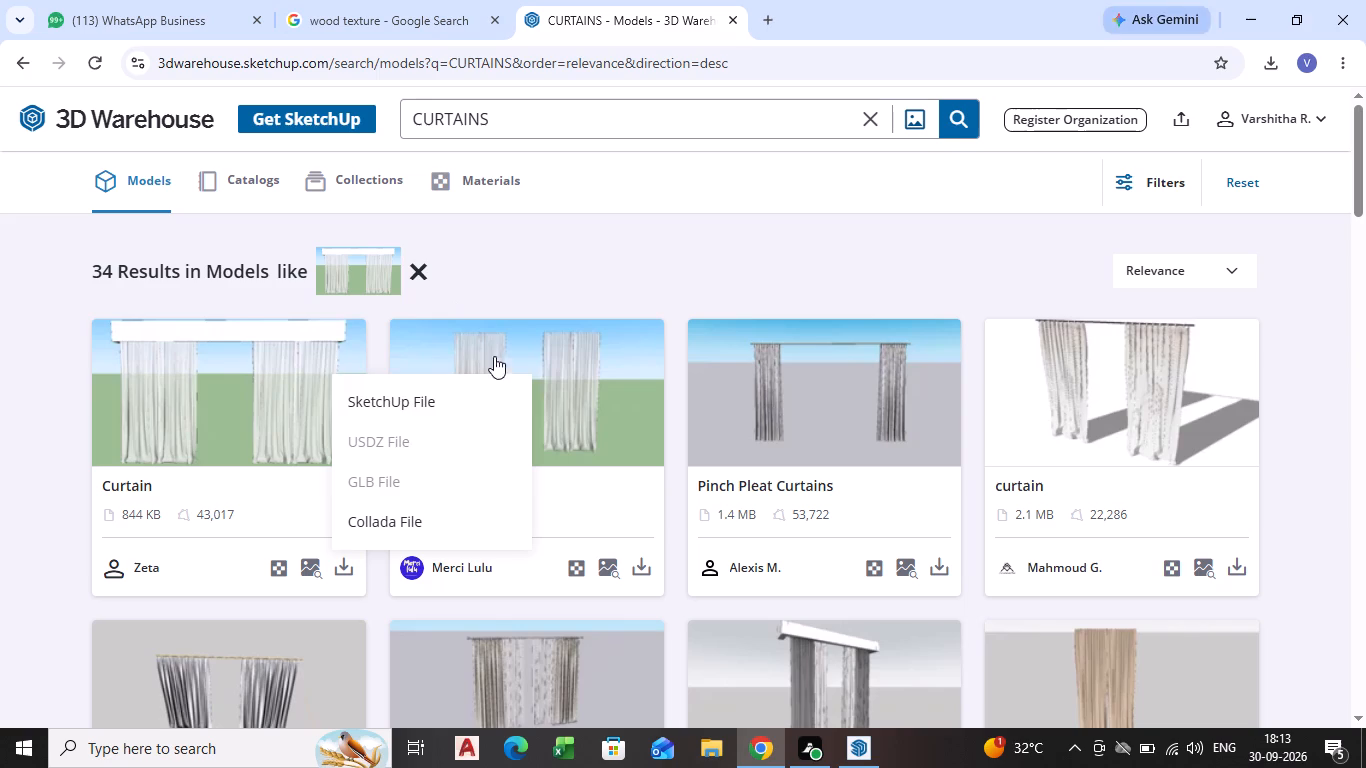
{"action": "left_click", "coordinate": [442, 410]}
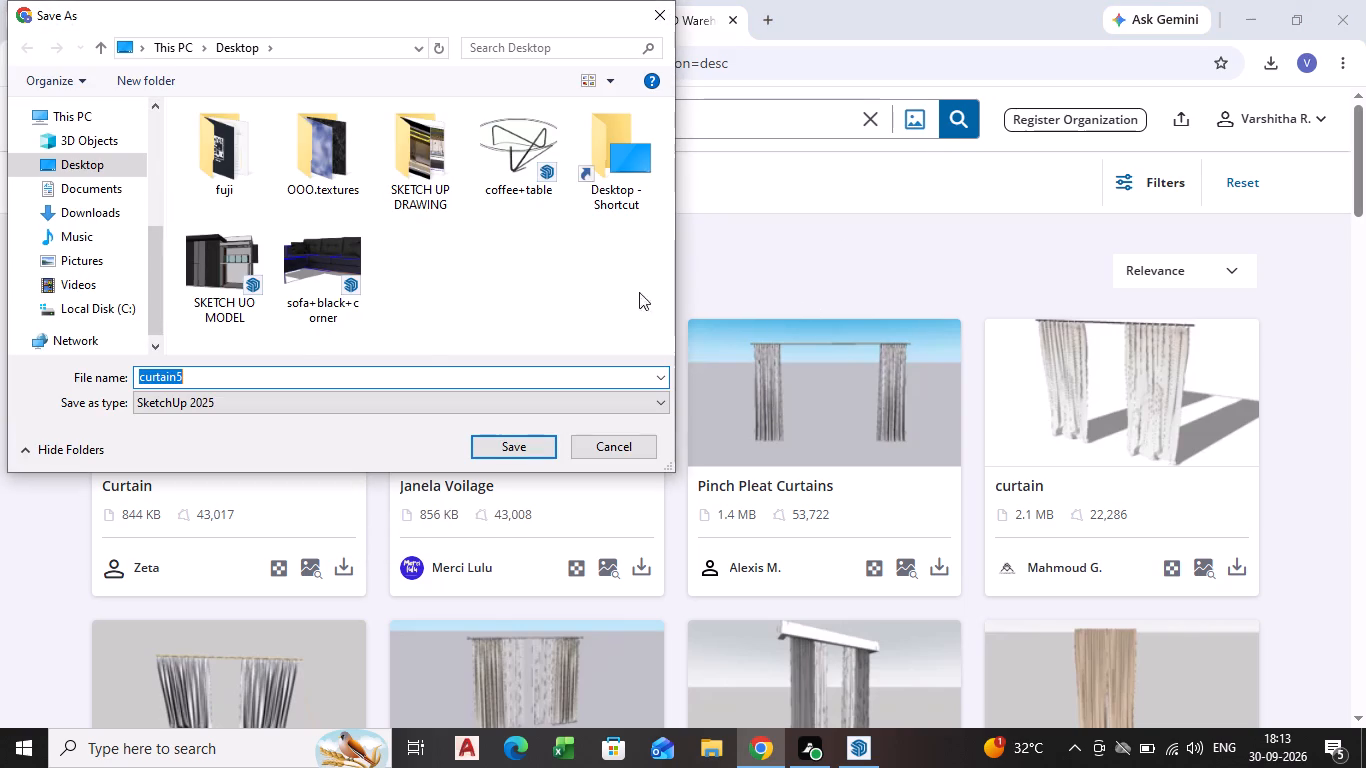
{"action": "left_click", "coordinate": [287, 367]}
{"action": "left_click", "coordinate": [279, 377]}
{"action": "left_click", "coordinate": [279, 377]}
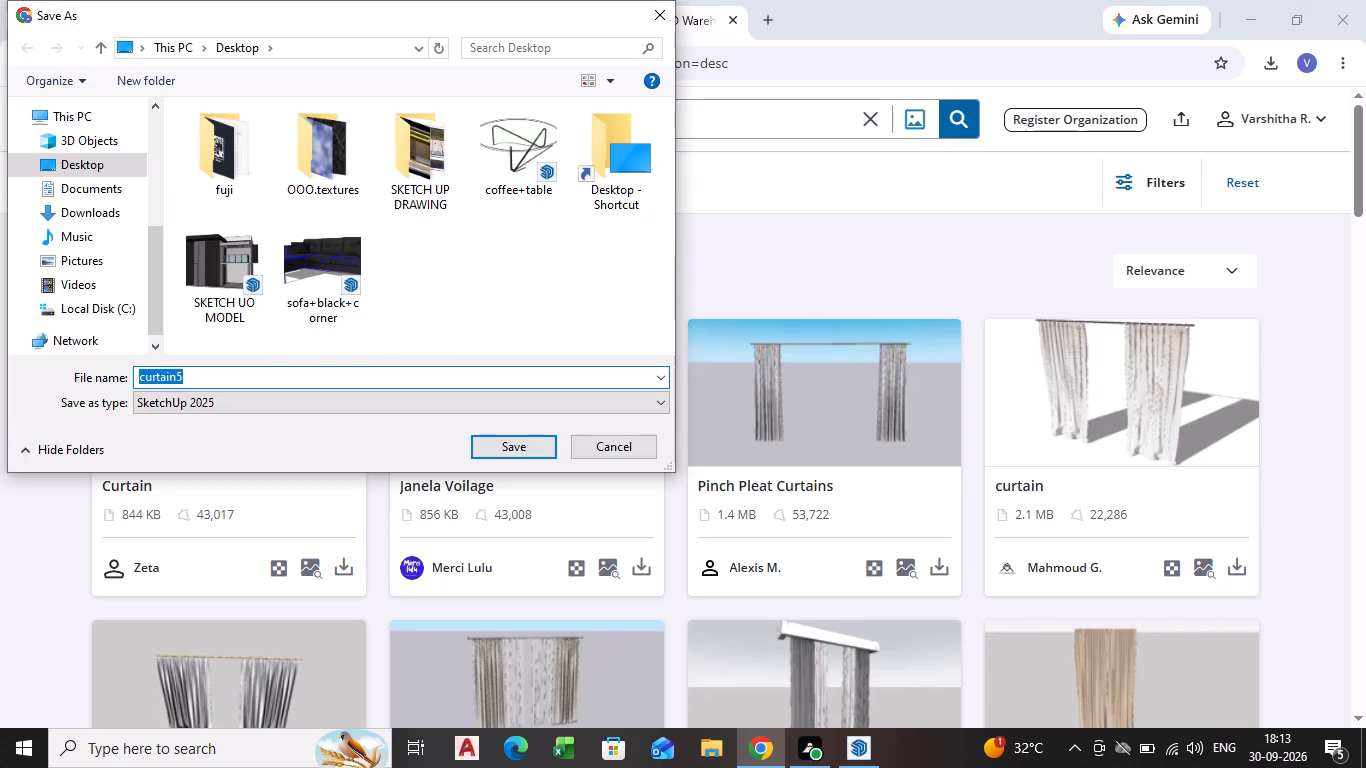
{"action": "left_click", "coordinate": [279, 377]}
{"action": "key", "text": "BackSpace"}
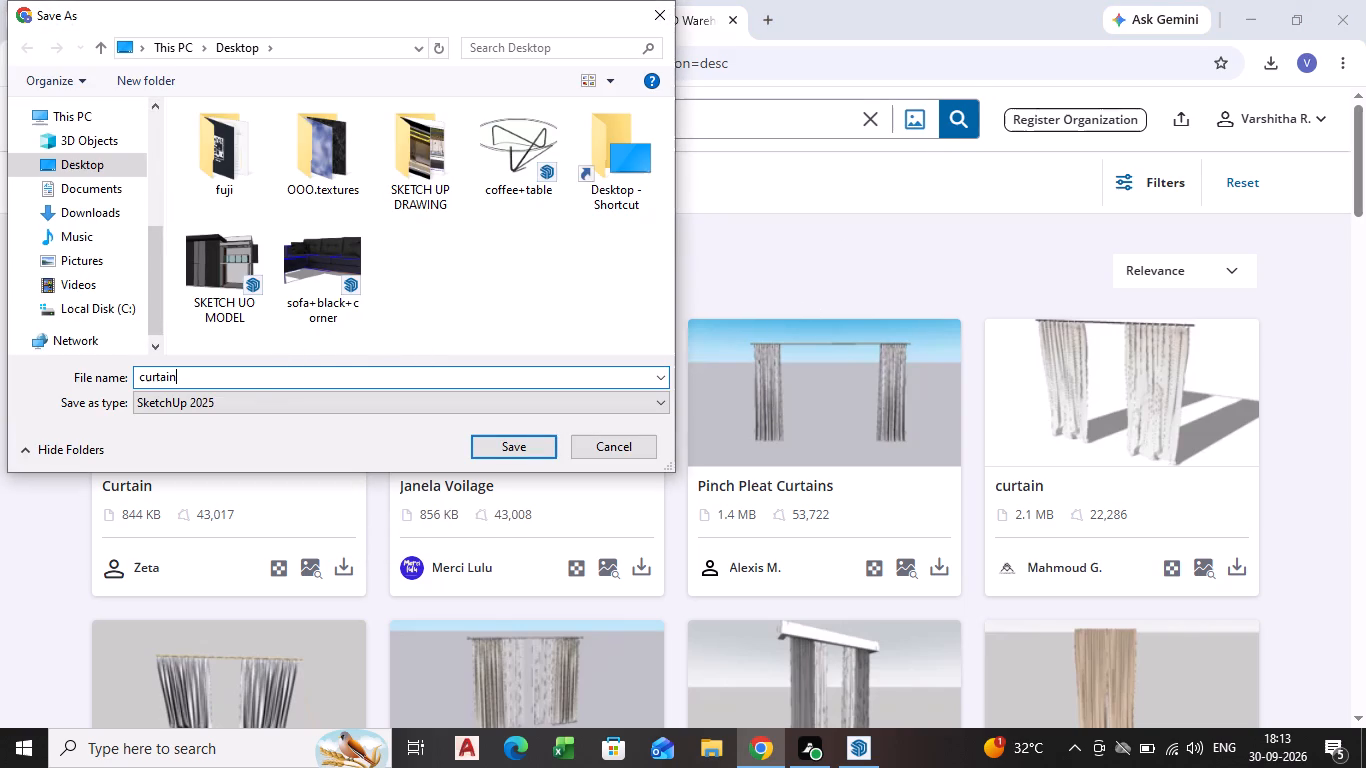
{"action": "key", "text": "s"}
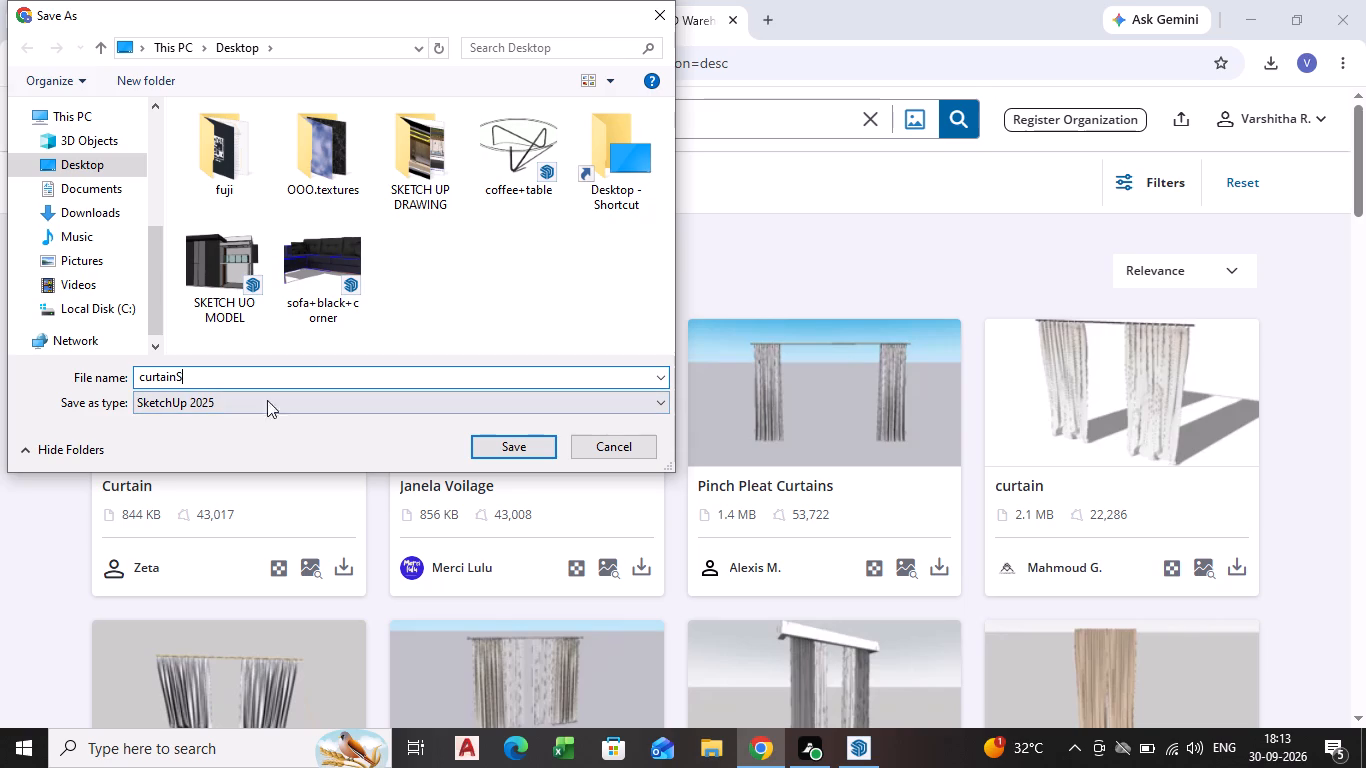
{"action": "key", "text": "BackSpace"}
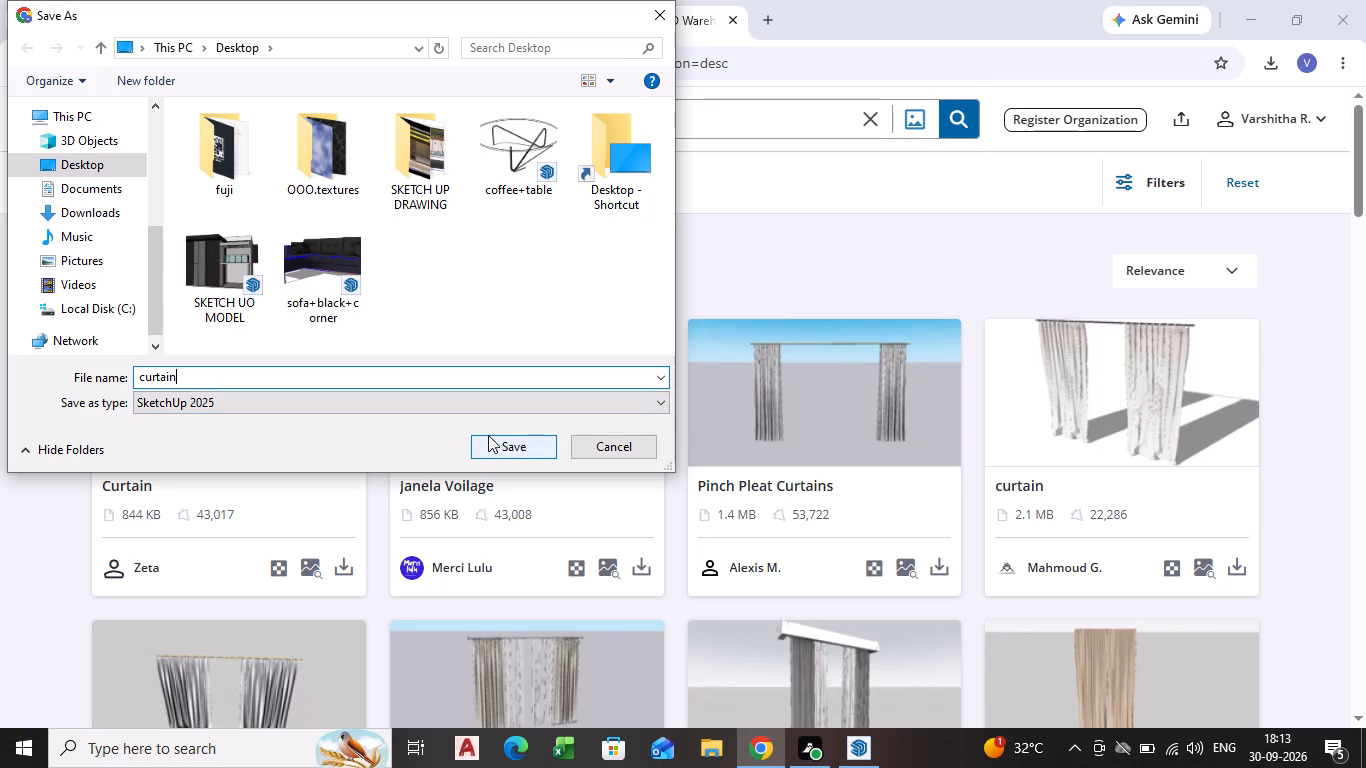
{"action": "key", "text": "s"}
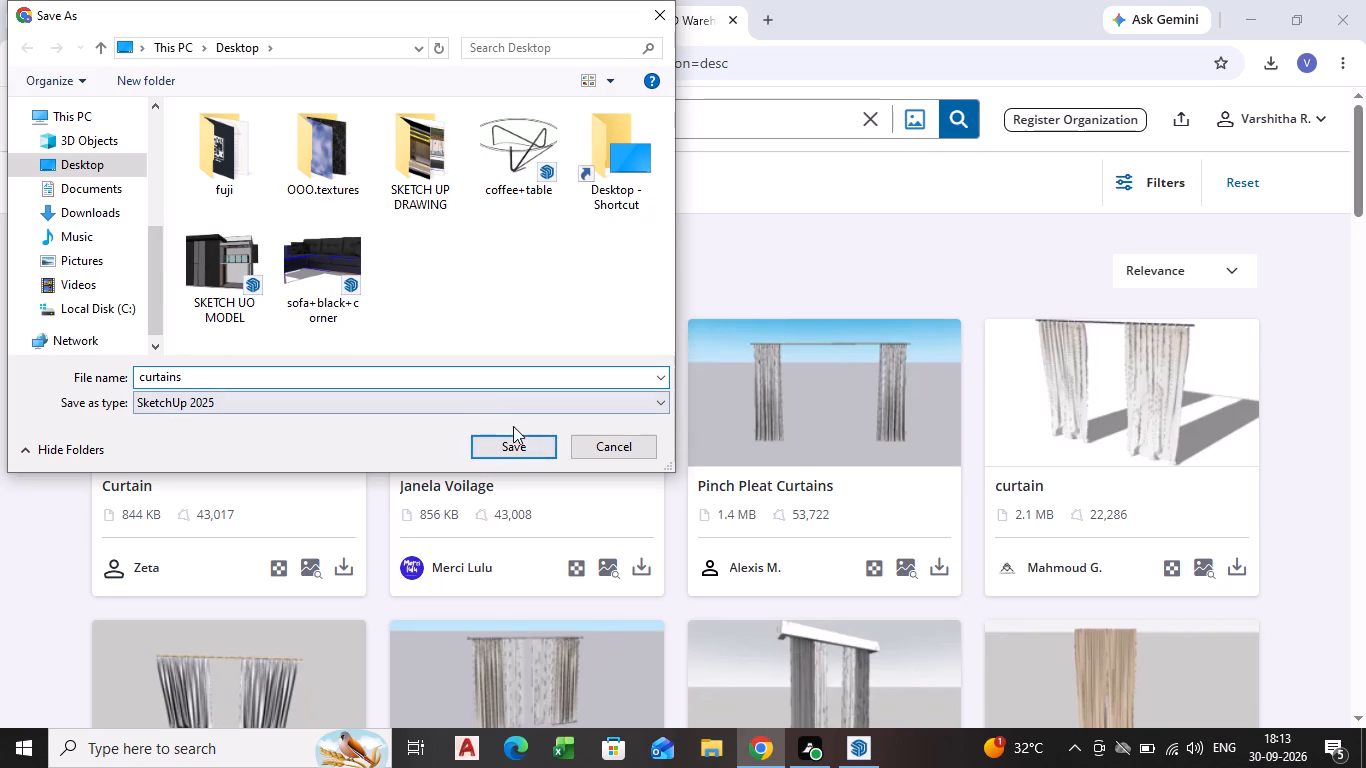
{"action": "left_click", "coordinate": [507, 447]}
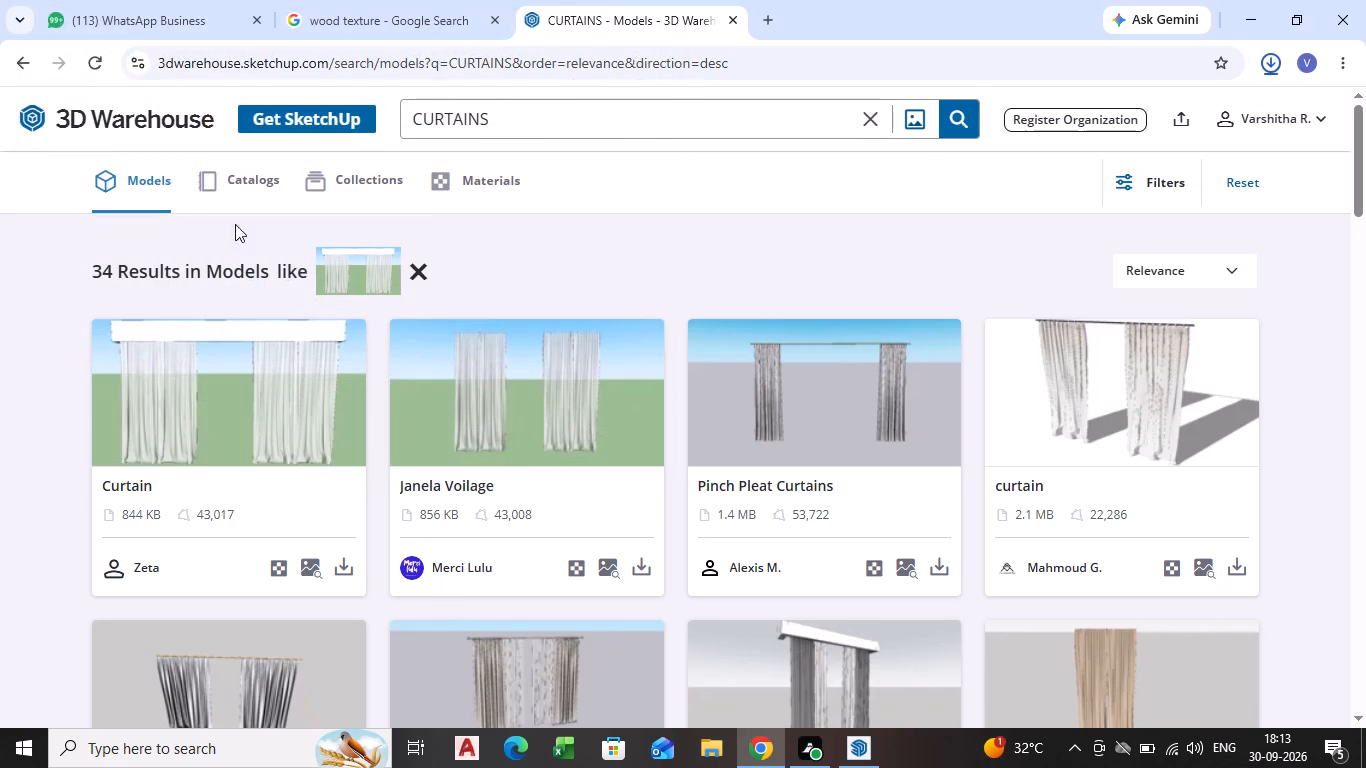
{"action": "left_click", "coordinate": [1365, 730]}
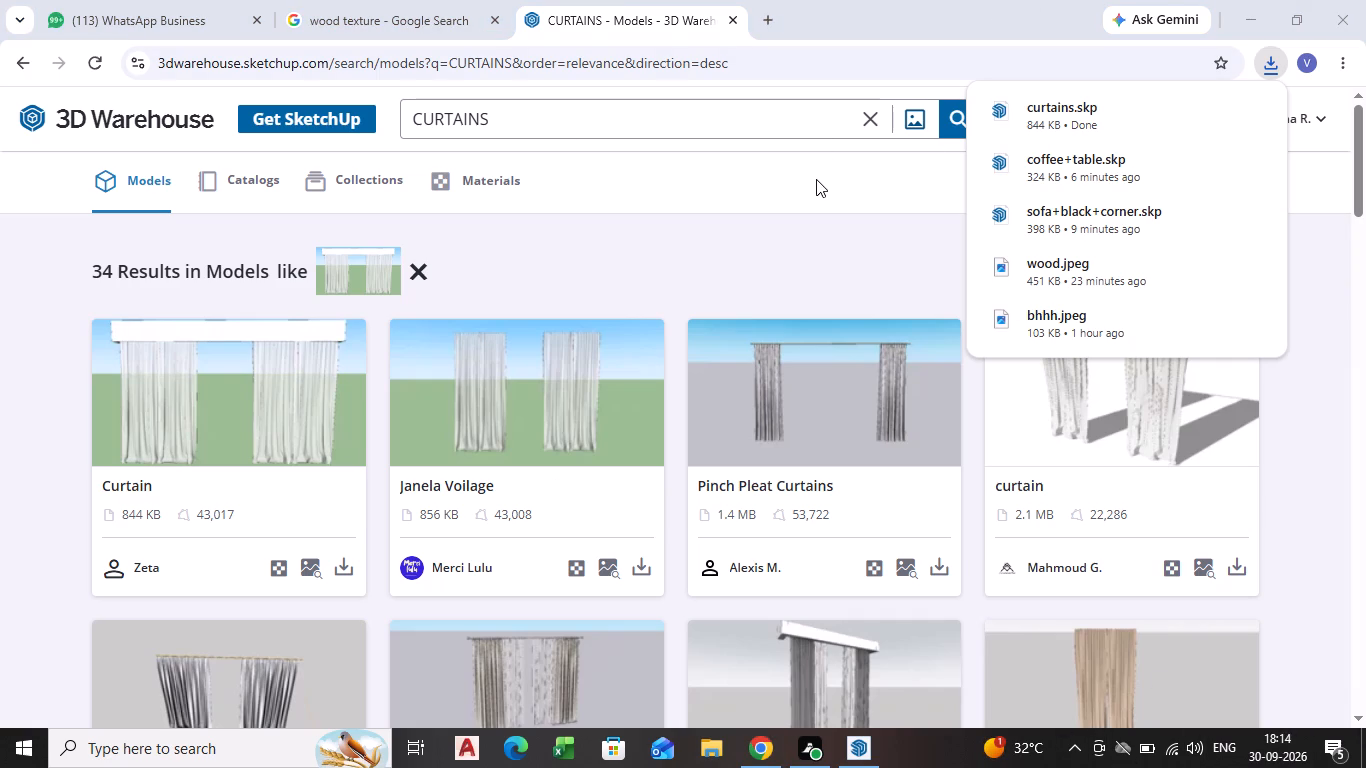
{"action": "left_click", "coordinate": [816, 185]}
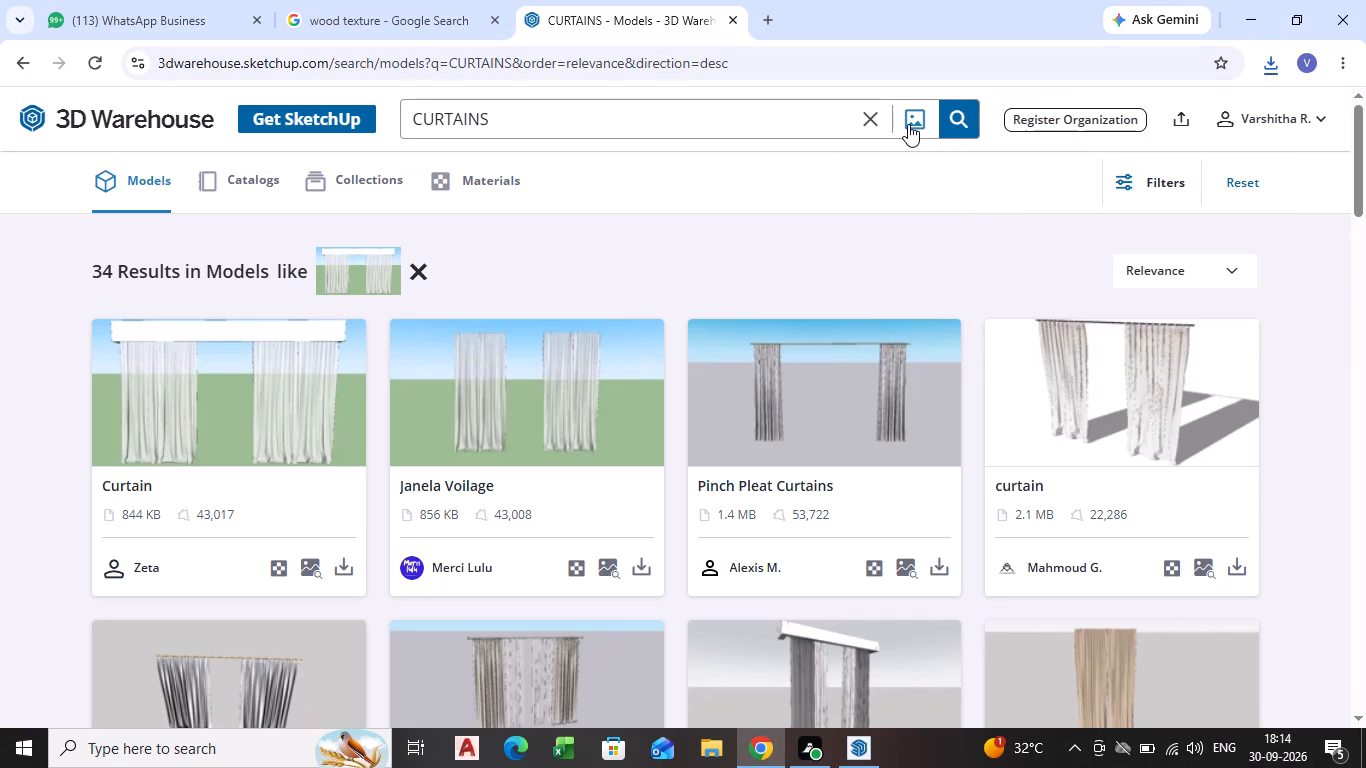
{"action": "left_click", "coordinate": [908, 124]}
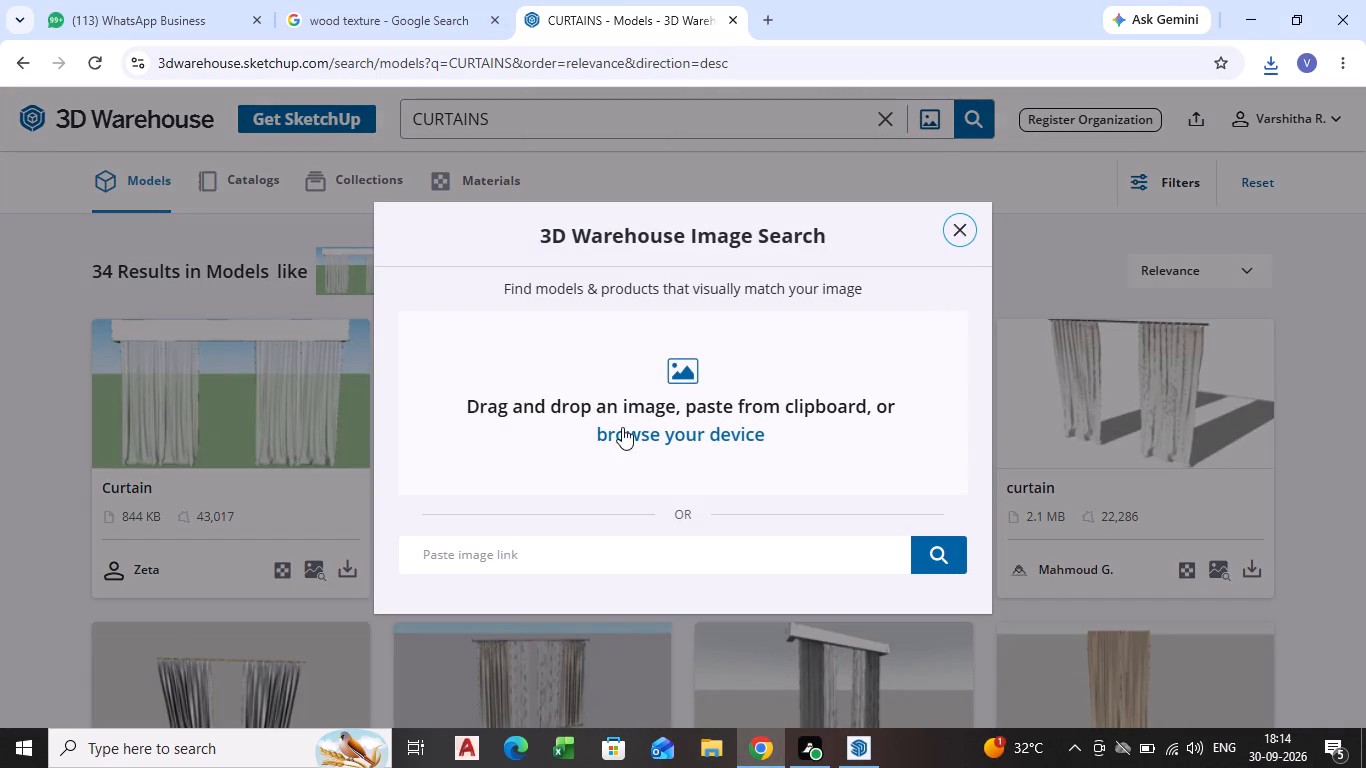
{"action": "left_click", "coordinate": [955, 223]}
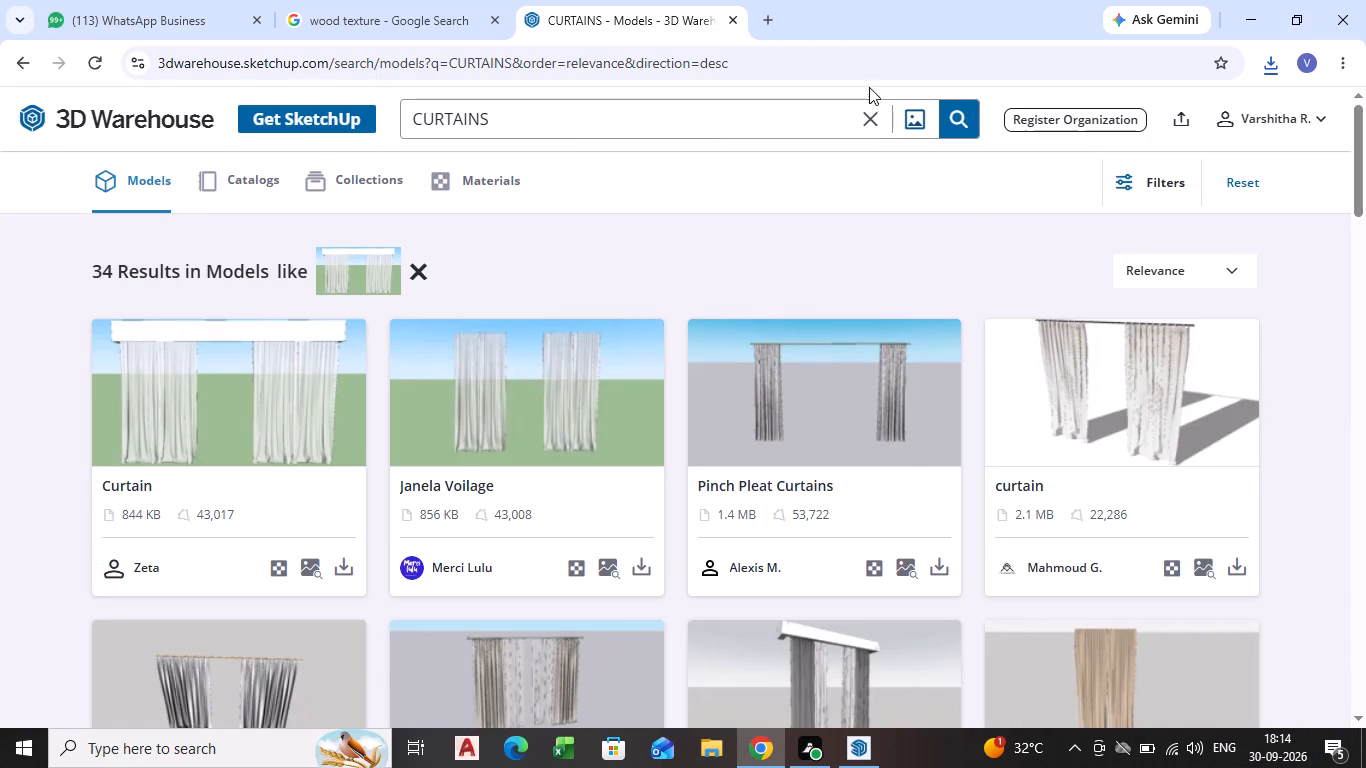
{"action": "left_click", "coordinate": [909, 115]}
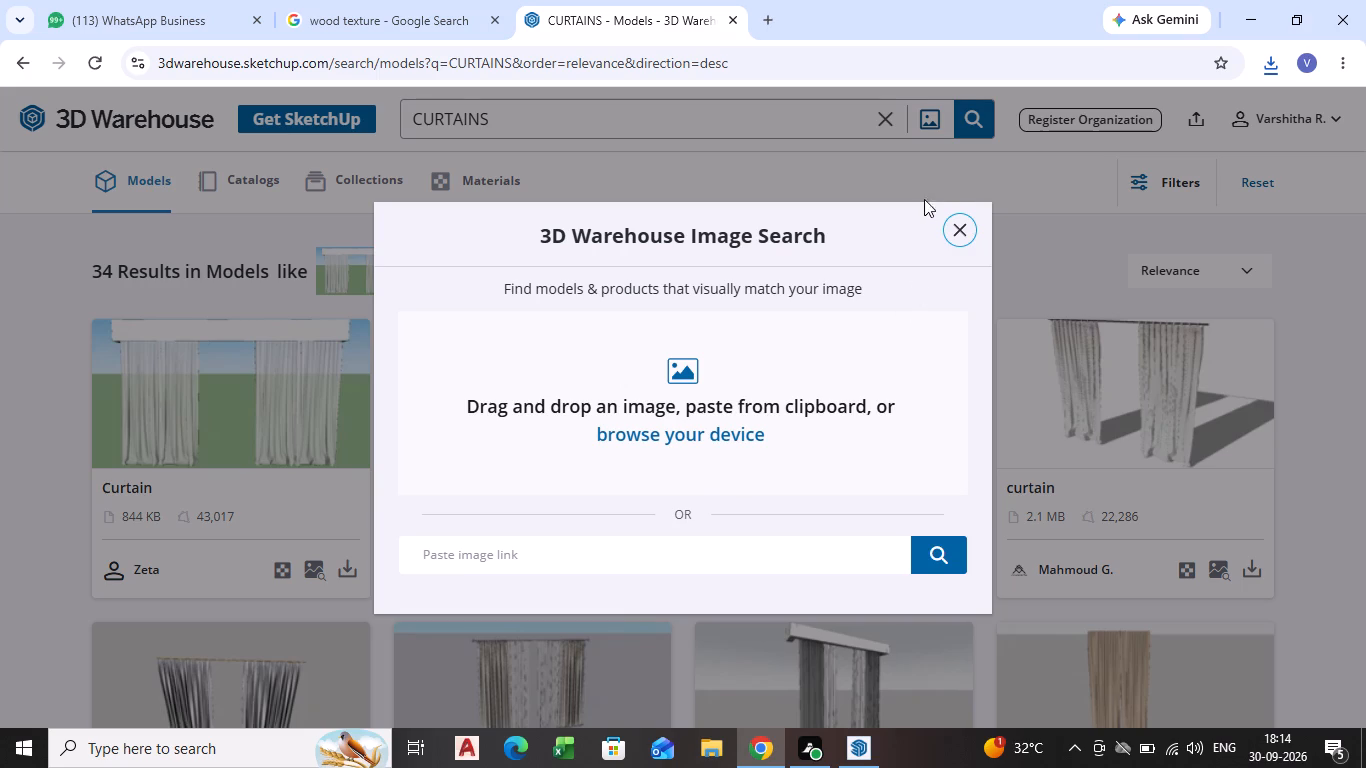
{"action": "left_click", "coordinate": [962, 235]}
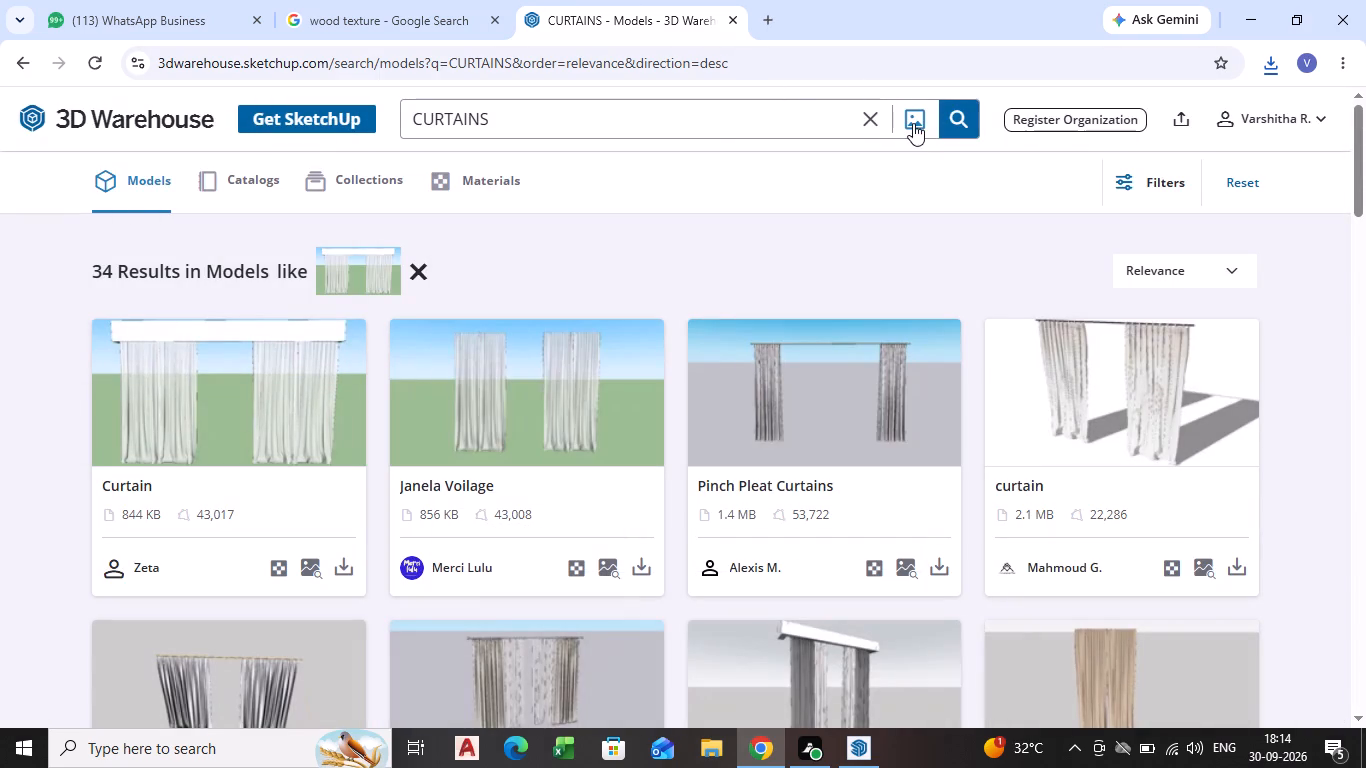
Bring the "curtains" file from the Desktop into the open SketchUp living room model.
{"action": "left_click", "coordinate": [1365, 737]}
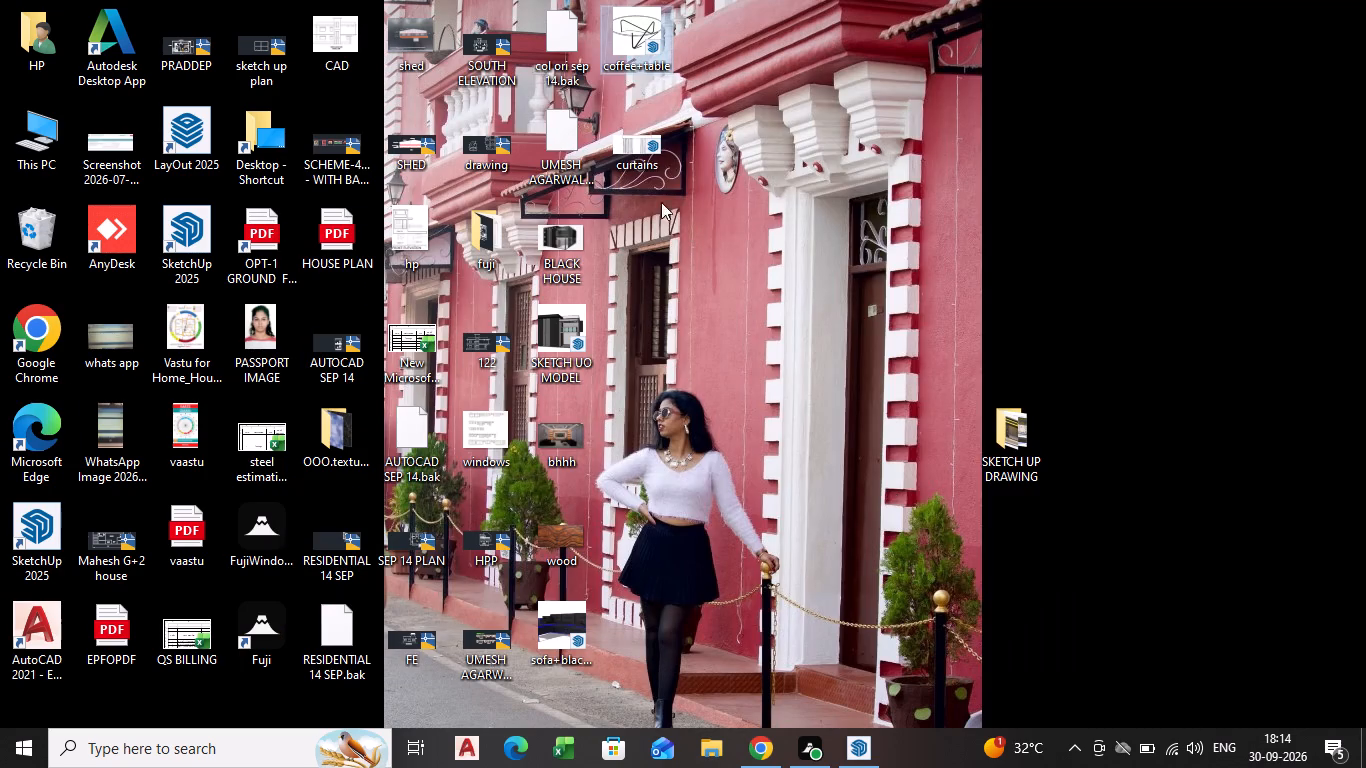
{"action": "left_click_drag", "start_coordinate": [651, 145], "coordinate": [889, 766]}
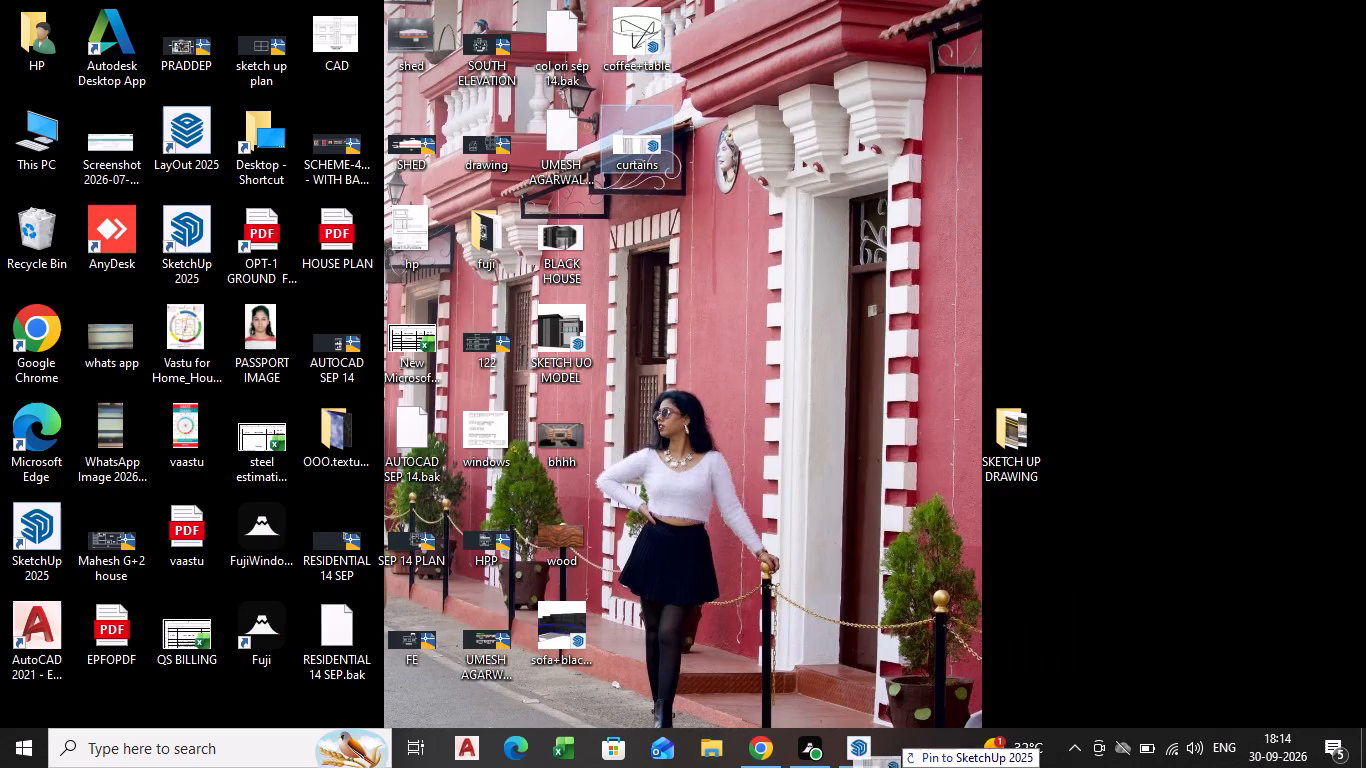
{"action": "left_click_drag", "start_coordinate": [889, 766], "coordinate": [668, 421]}
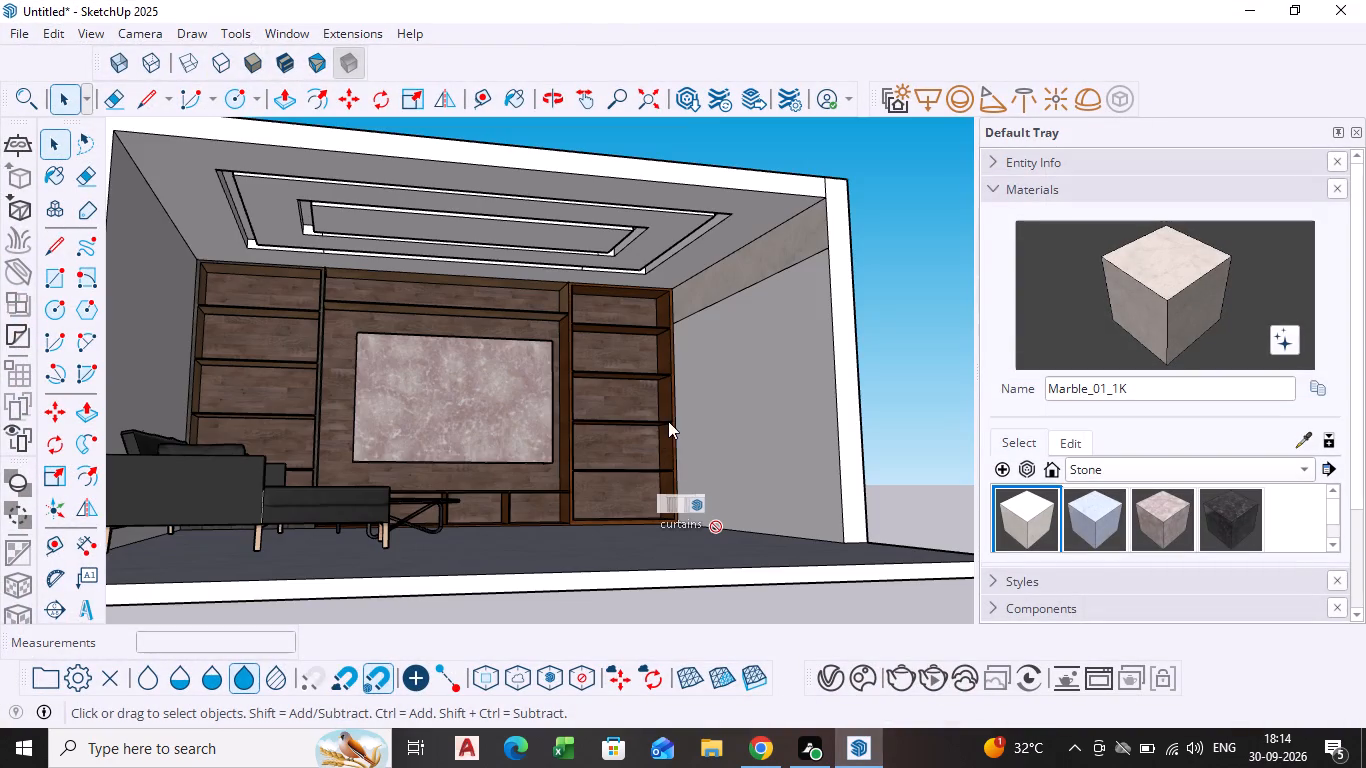
{"action": "left_click_drag", "start_coordinate": [668, 421], "coordinate": [657, 410]}
Move the curtain model inside the room and place it against the side wall, with its pelmet below the ceiling.
{"action": "scroll", "coordinate": [661, 402], "scroll_direction": "up", "scroll_amount": 5}
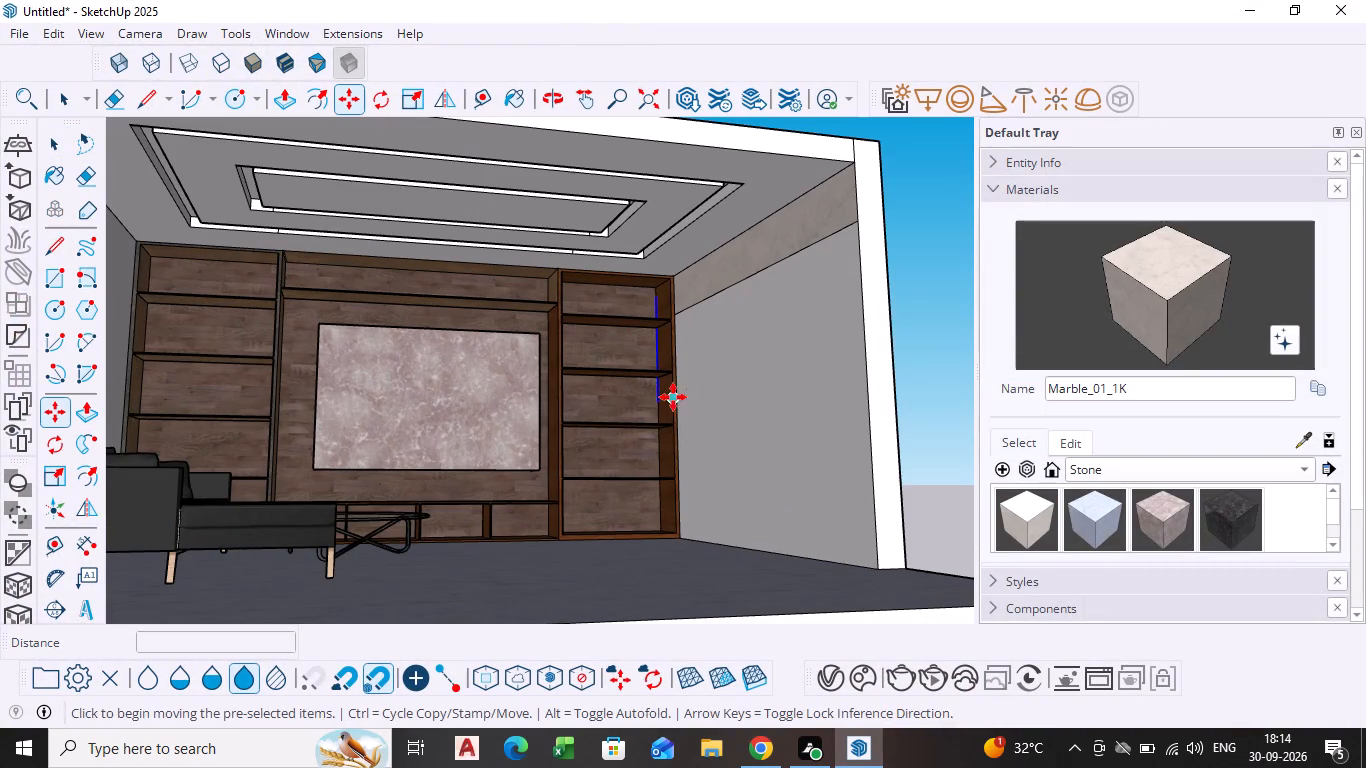
{"action": "middle_click_drag", "start_coordinate": [679, 412], "coordinate": [672, 489]}
{"action": "middle_click_drag", "start_coordinate": [687, 437], "coordinate": [395, 510]}
{"action": "scroll", "coordinate": [681, 444], "scroll_direction": "down", "scroll_amount": 1}
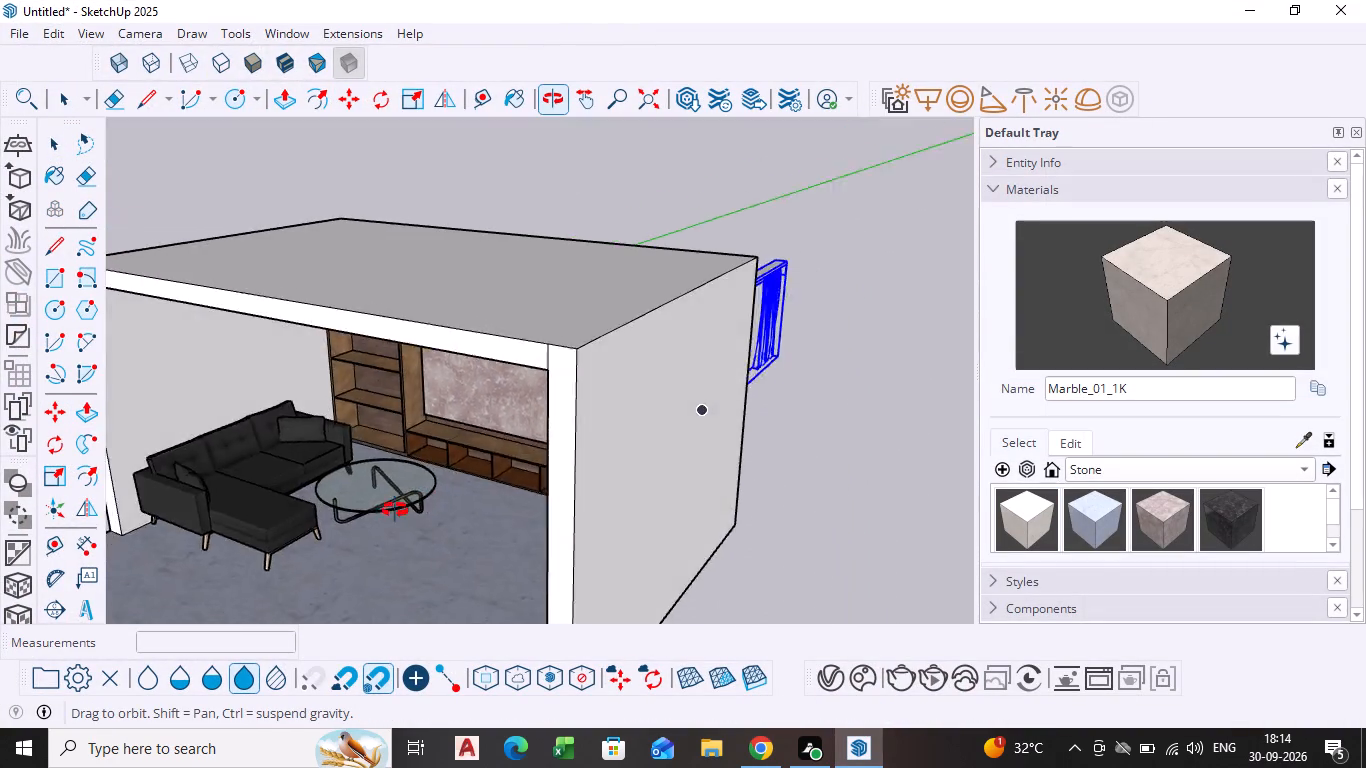
{"action": "middle_click_drag", "start_coordinate": [395, 510], "coordinate": [325, 488]}
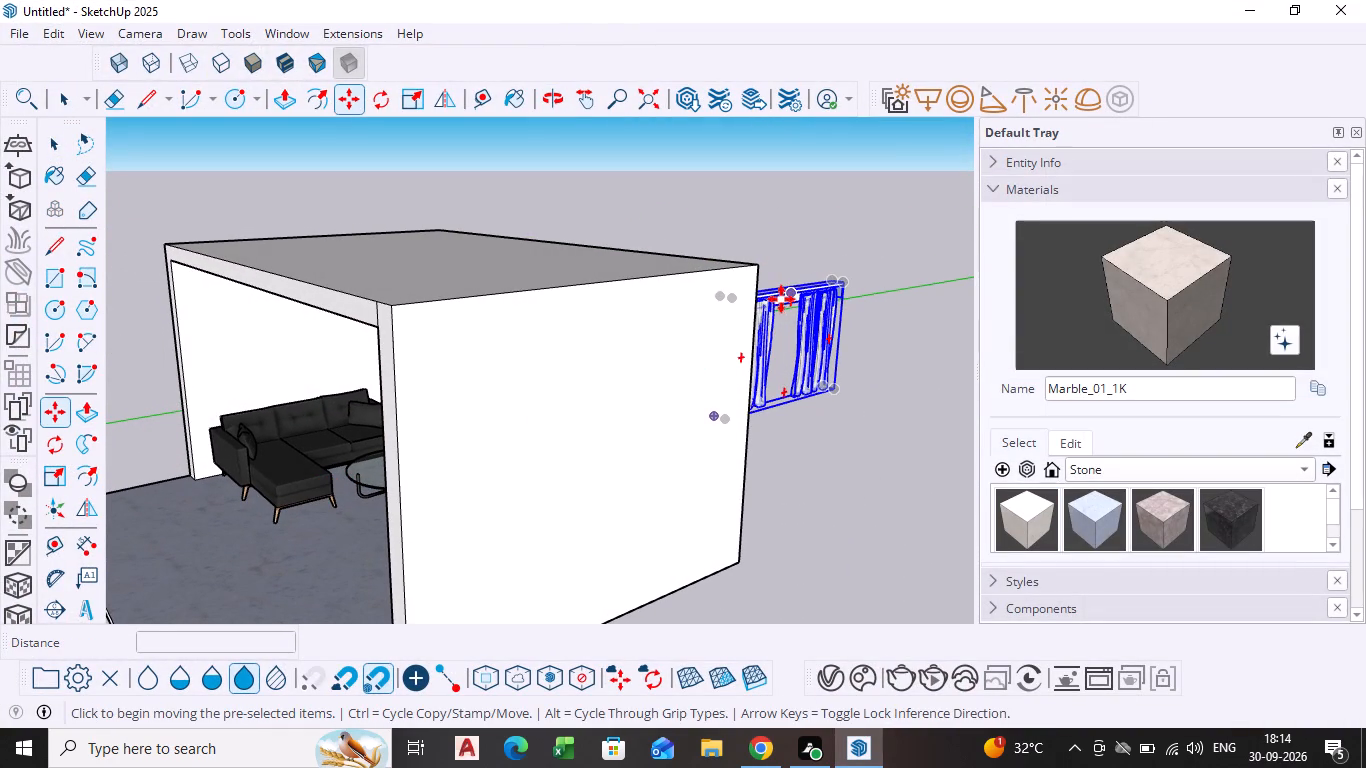
{"action": "left_click_drag", "start_coordinate": [781, 299], "coordinate": [775, 318]}
{"action": "middle_click_drag", "start_coordinate": [332, 437], "coordinate": [756, 431]}
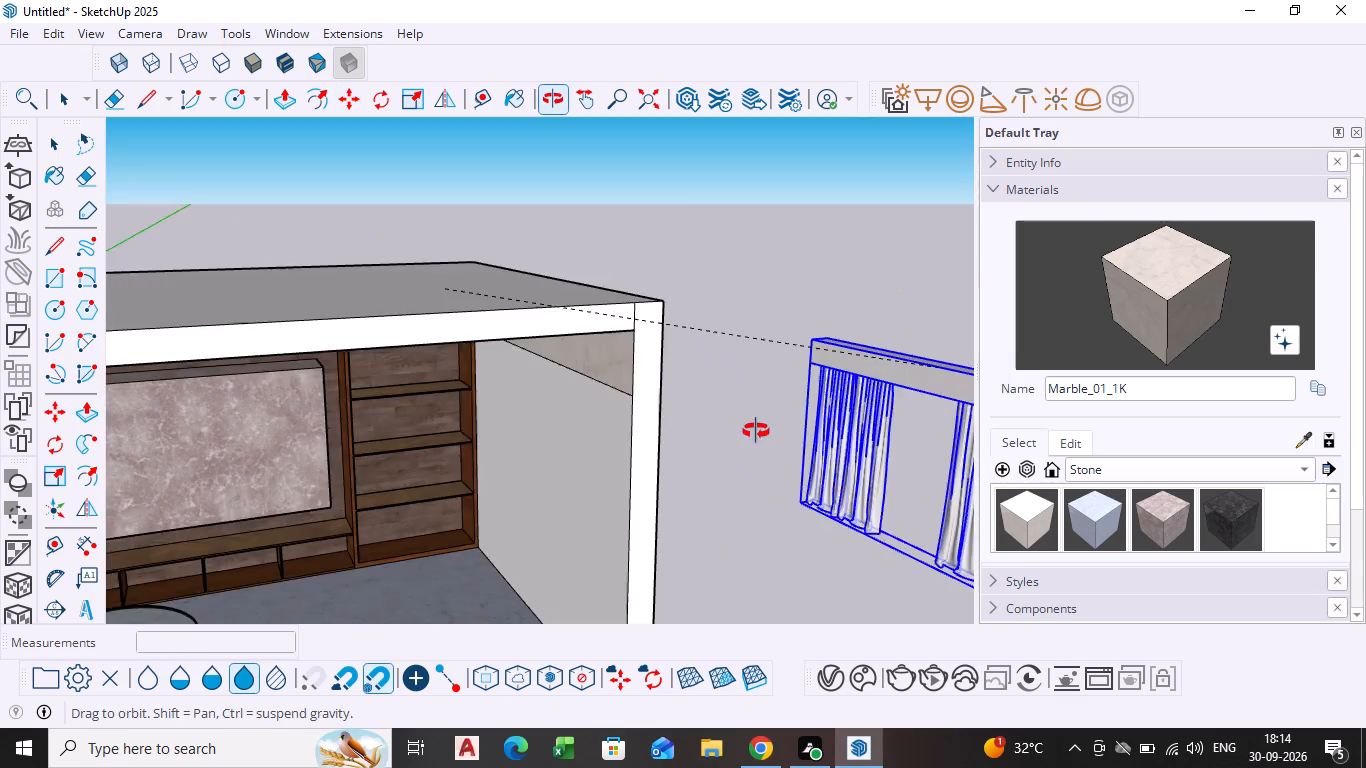
{"action": "middle_click_drag", "start_coordinate": [756, 431], "coordinate": [701, 396]}
{"action": "scroll", "coordinate": [499, 398], "scroll_direction": "up", "scroll_amount": 4}
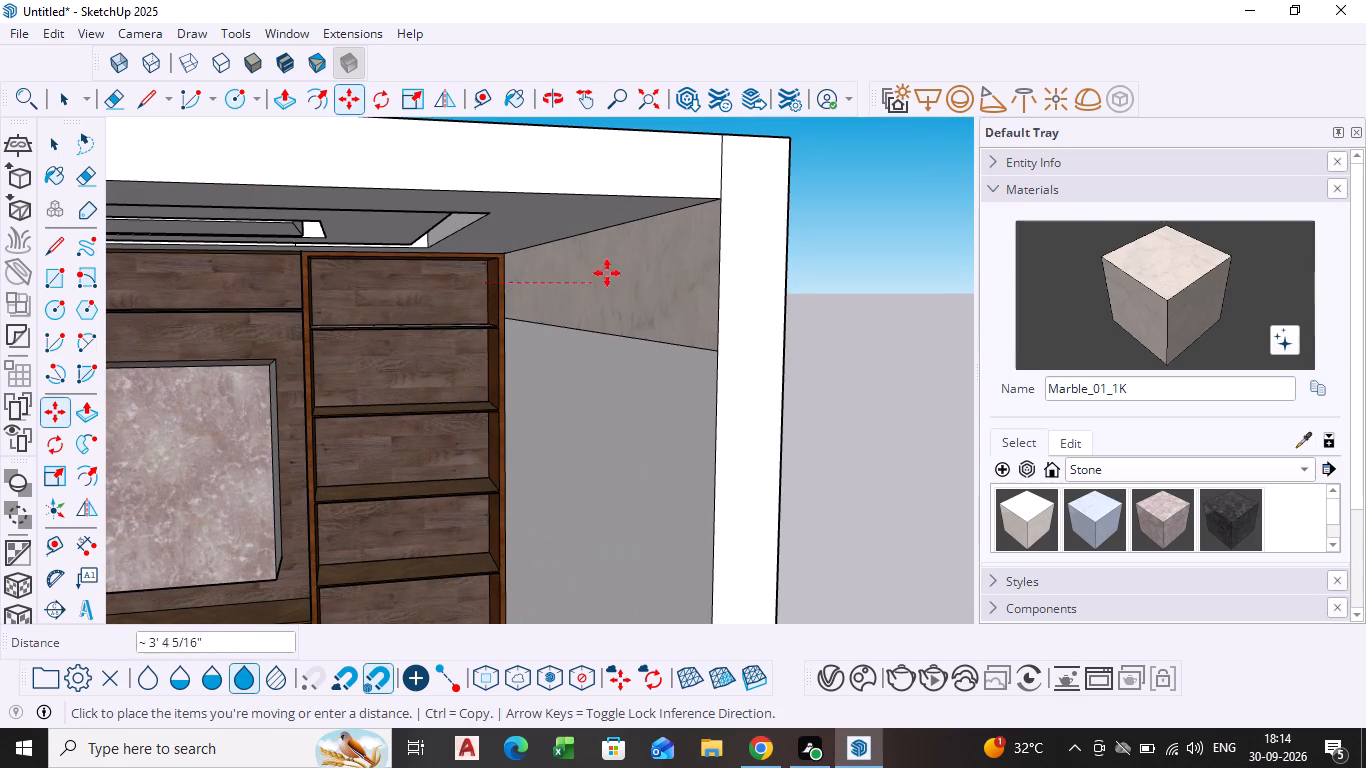
{"action": "scroll", "coordinate": [608, 253], "scroll_direction": "up", "scroll_amount": 4}
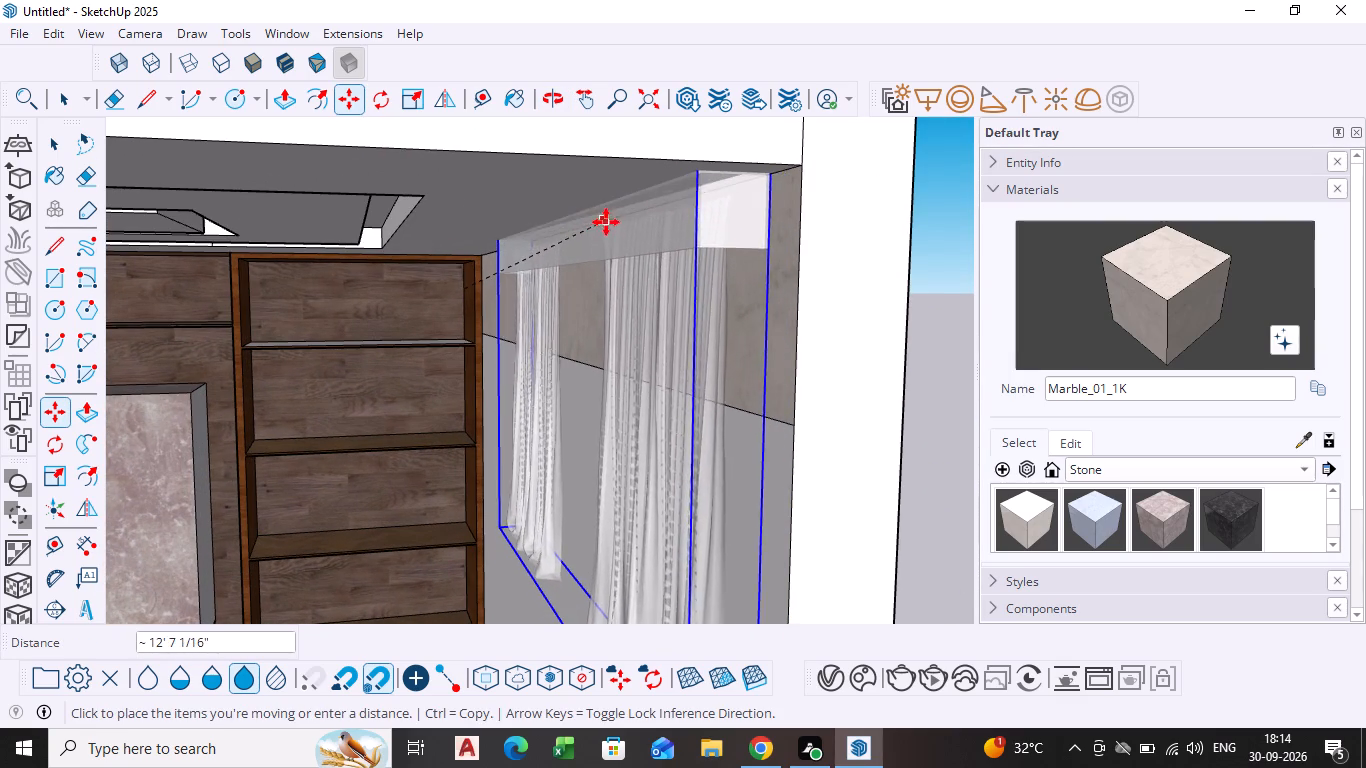
{"action": "left_click", "coordinate": [610, 261]}
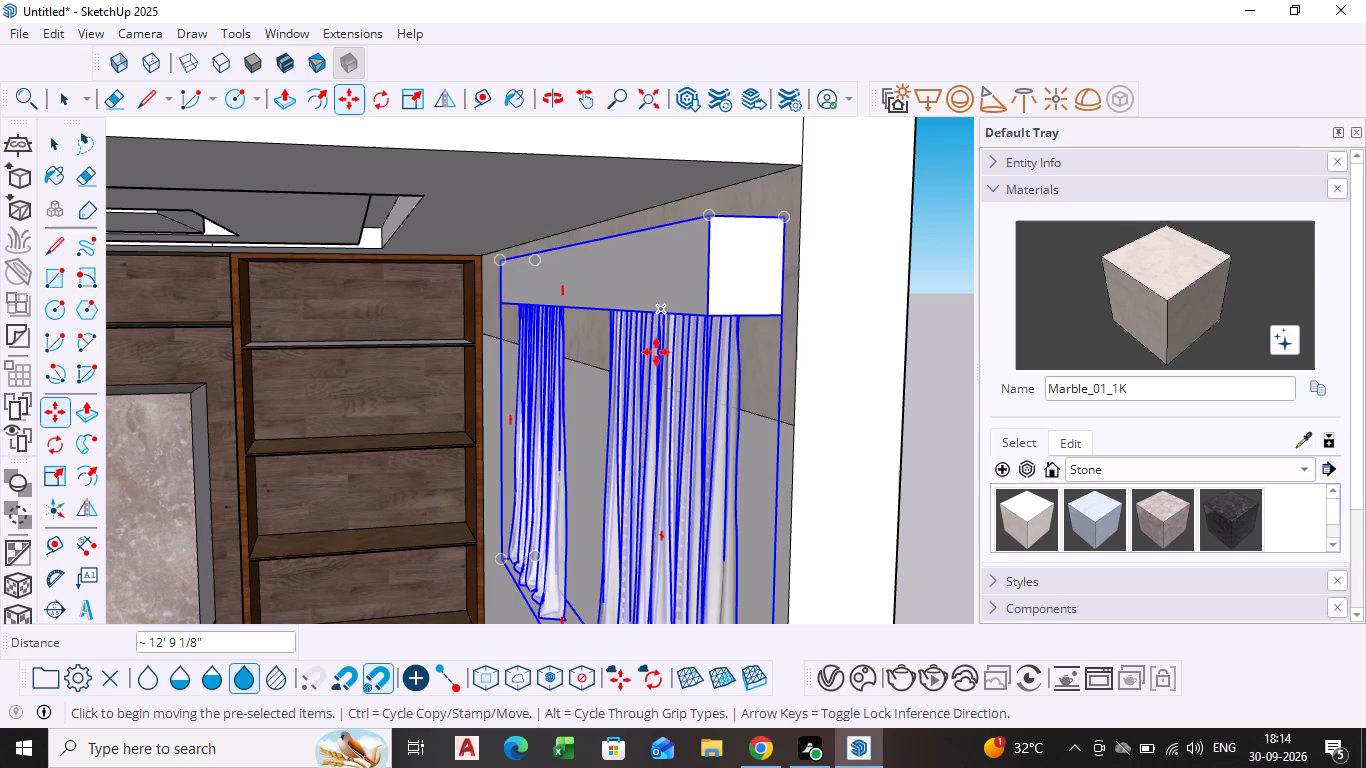
Scale the curtains along the blue axis from the bottom, extending their hem well down the side wall.
{"action": "scroll", "coordinate": [651, 395], "scroll_direction": "down", "scroll_amount": 1}
{"action": "middle_click_drag", "start_coordinate": [651, 395], "coordinate": [623, 293]}
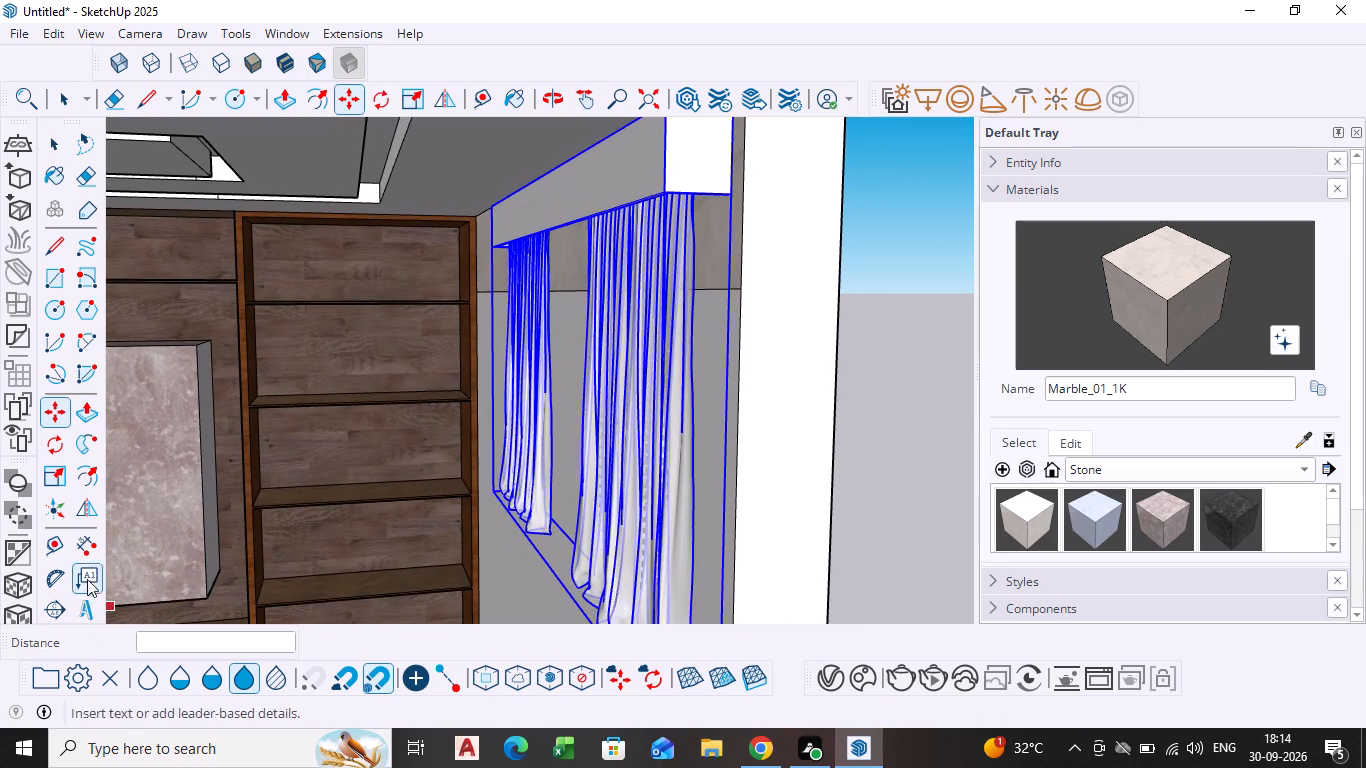
{"action": "left_click", "coordinate": [66, 476]}
{"action": "scroll", "coordinate": [654, 428], "scroll_direction": "down", "scroll_amount": 2}
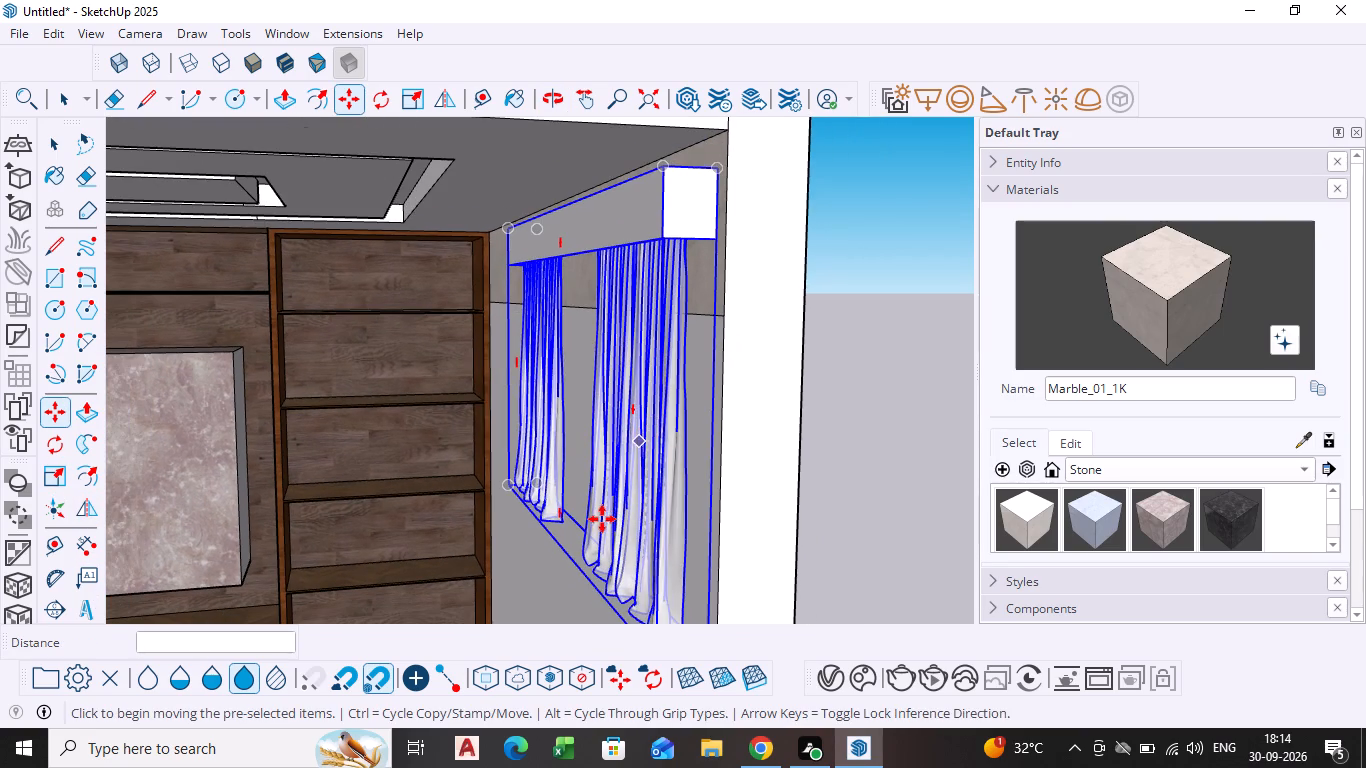
{"action": "middle_click_drag", "start_coordinate": [602, 519], "coordinate": [584, 470]}
{"action": "scroll", "coordinate": [544, 558], "scroll_direction": "up", "scroll_amount": 4}
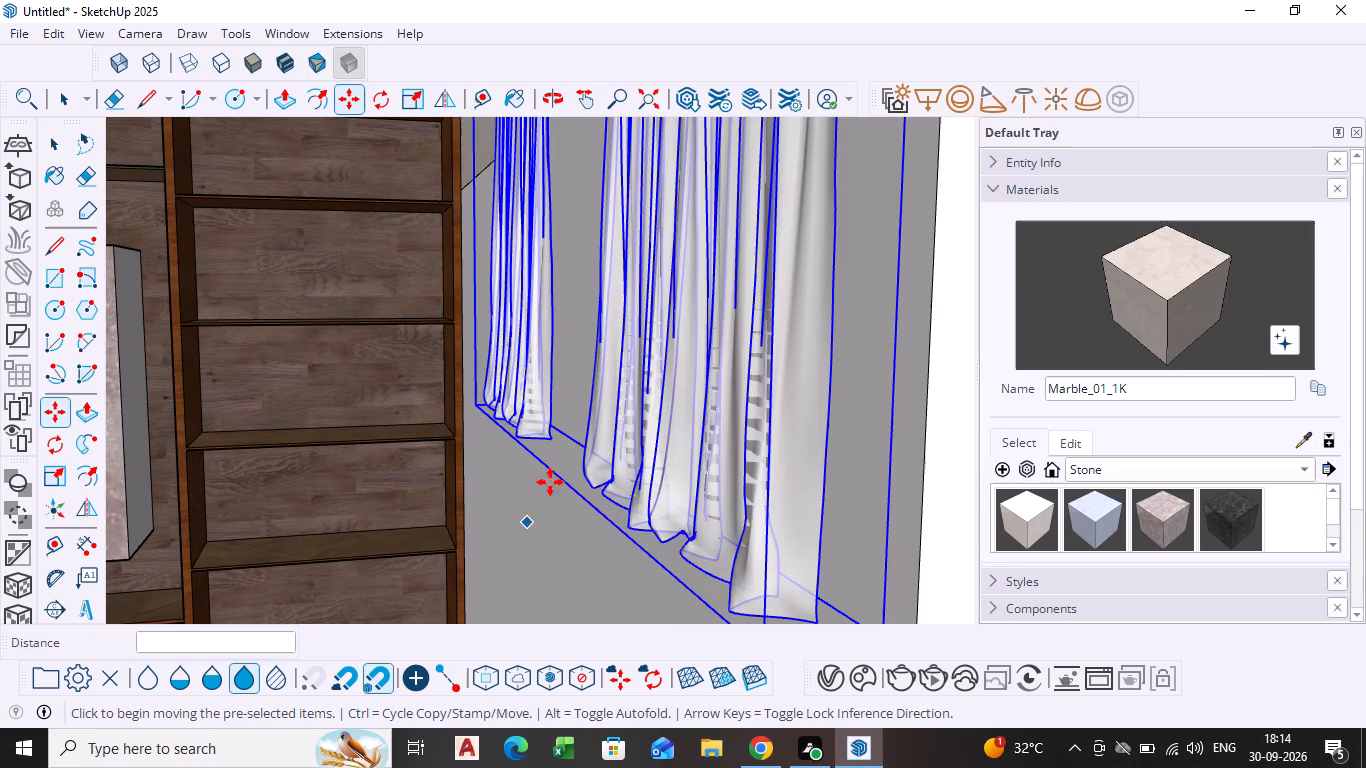
{"action": "middle_click_drag", "start_coordinate": [549, 494], "coordinate": [577, 417]}
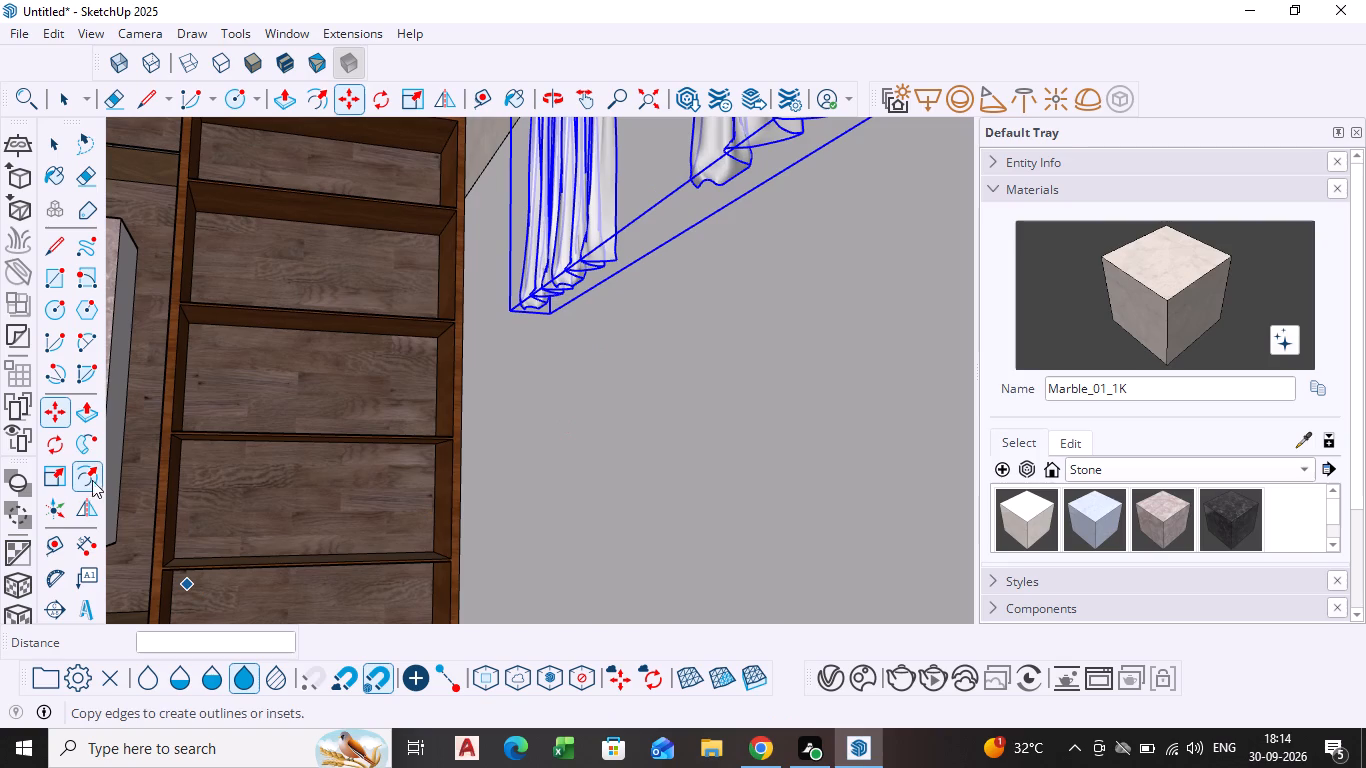
{"action": "left_click", "coordinate": [65, 474]}
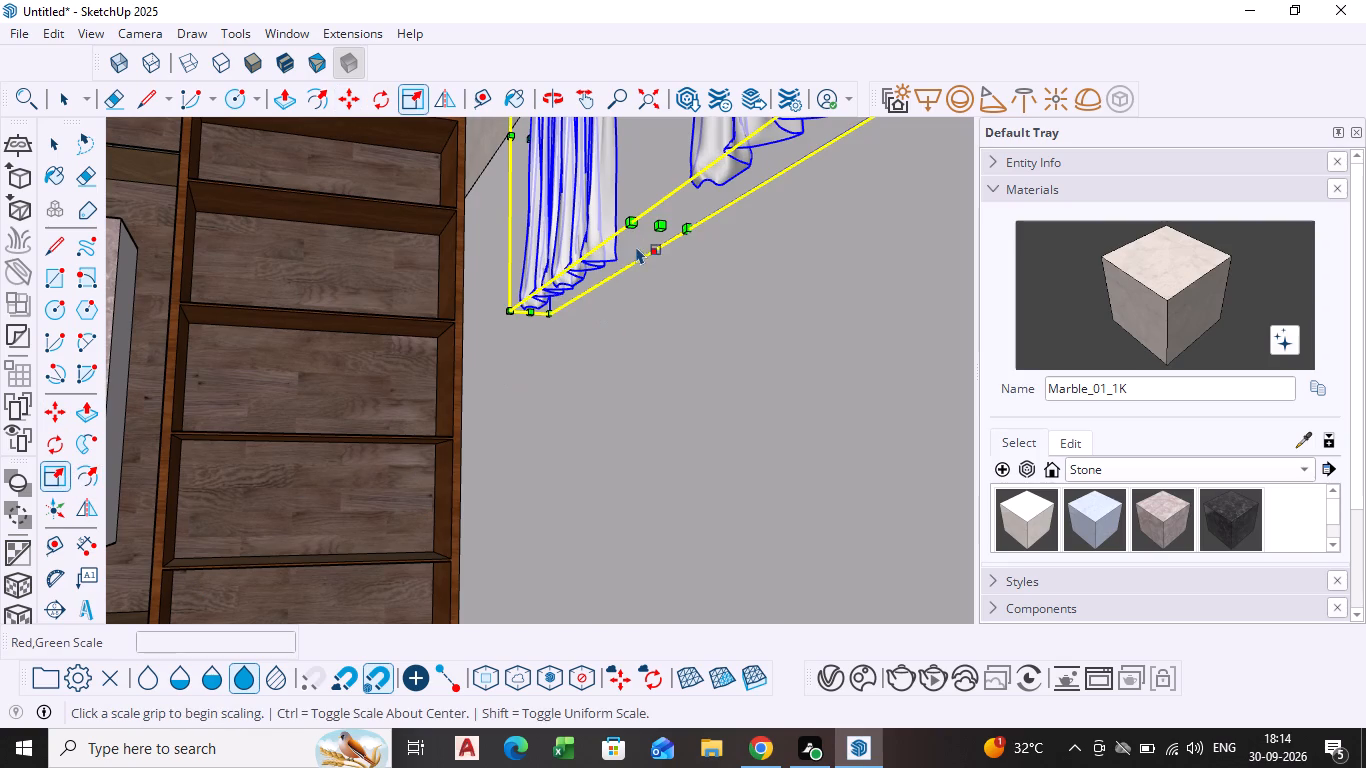
{"action": "left_click_drag", "start_coordinate": [659, 217], "coordinate": [660, 240]}
{"action": "scroll", "coordinate": [633, 398], "scroll_direction": "down", "scroll_amount": 5}
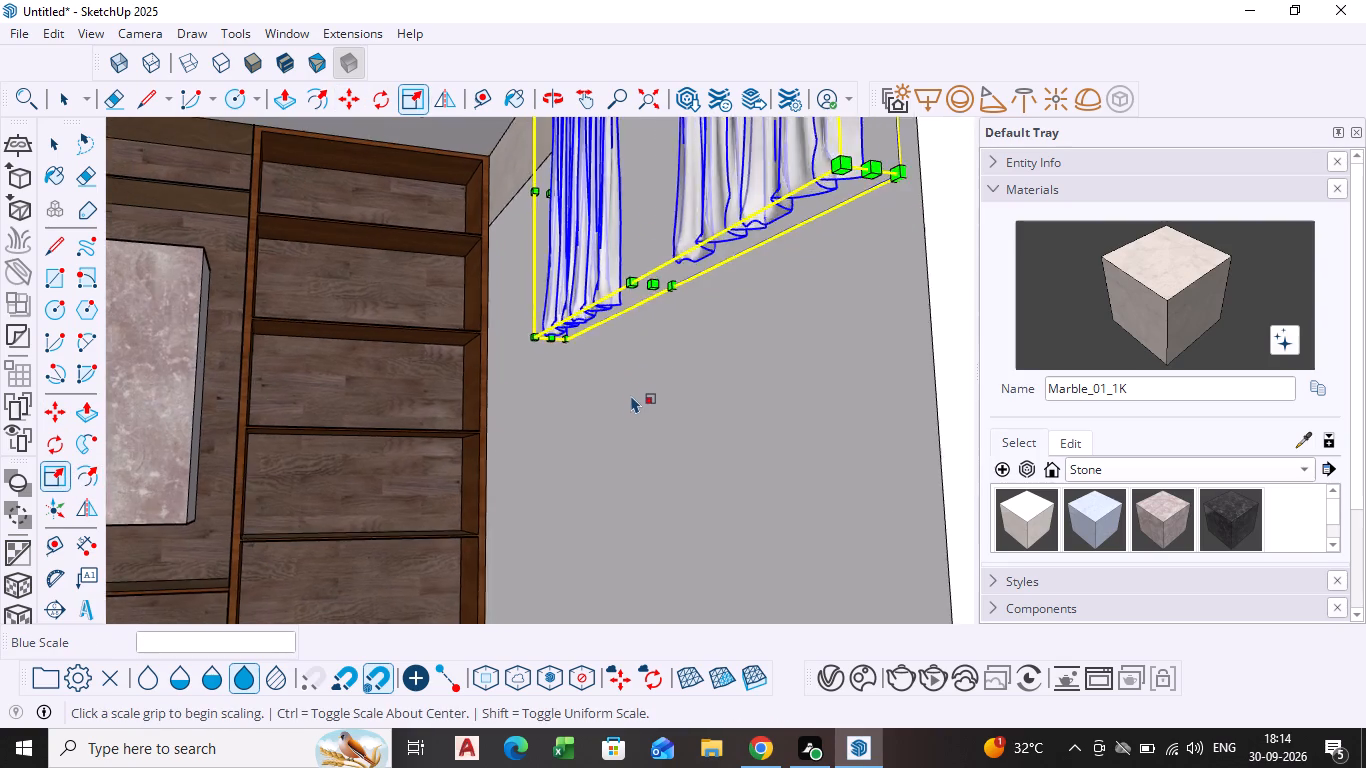
{"action": "left_click_drag", "start_coordinate": [656, 297], "coordinate": [686, 519]}
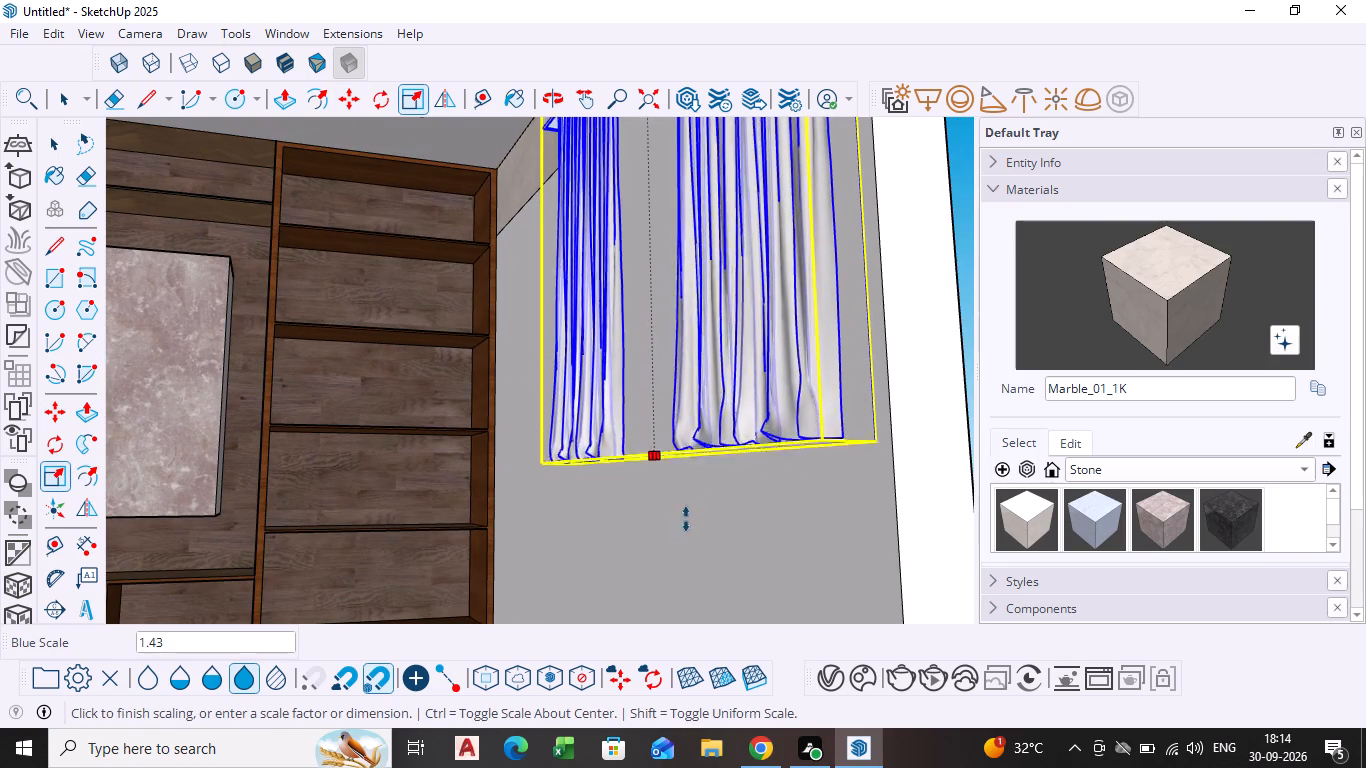
{"action": "left_click_drag", "start_coordinate": [686, 519], "coordinate": [693, 546]}
Keep scaling the curtains downward along the blue axis until their hem meets the floor.
{"action": "scroll", "coordinate": [685, 532], "scroll_direction": "down", "scroll_amount": 5}
{"action": "middle_click_drag", "start_coordinate": [673, 514], "coordinate": [630, 435], "text": "shift"}
{"action": "scroll", "coordinate": [619, 483], "scroll_direction": "up", "scroll_amount": 3}
{"action": "left_click_drag", "start_coordinate": [617, 453], "coordinate": [617, 462]}
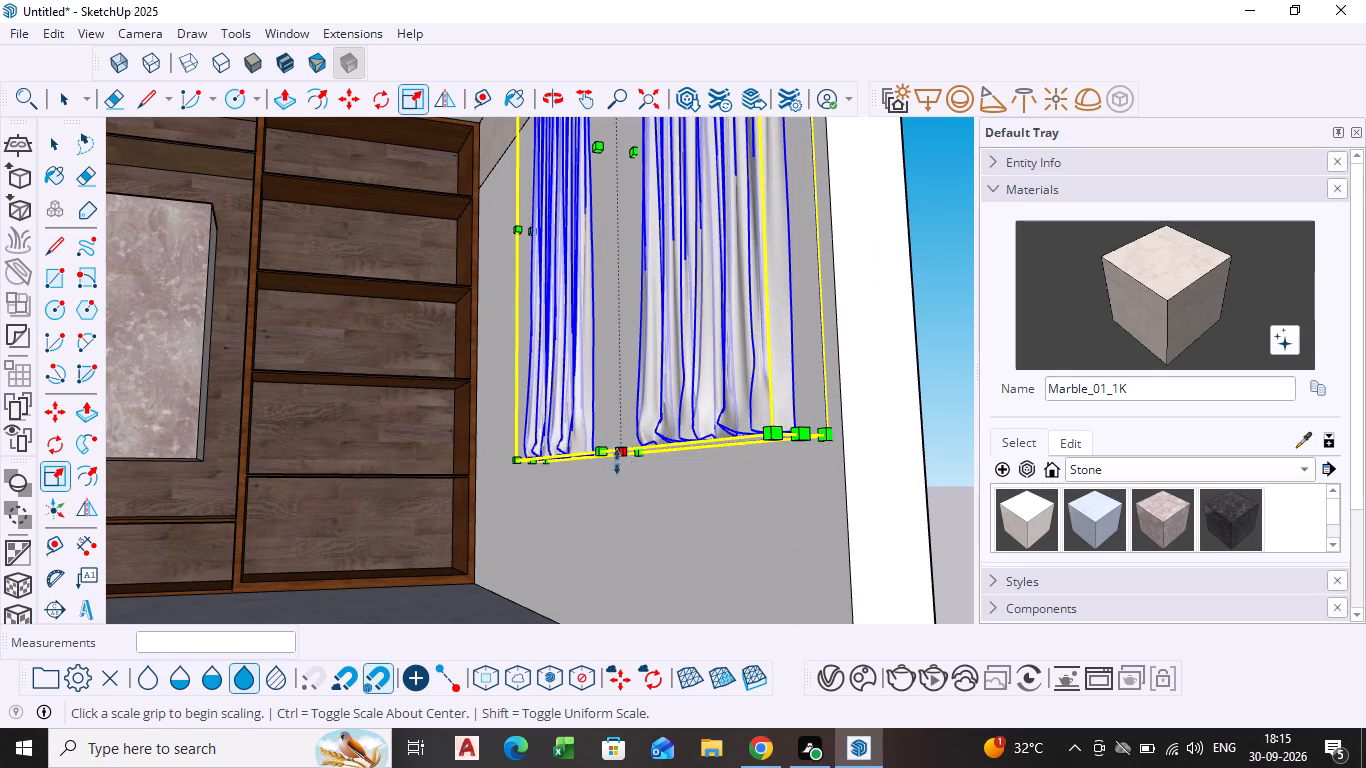
{"action": "left_click_drag", "start_coordinate": [617, 462], "coordinate": [625, 602]}
{"action": "scroll", "coordinate": [622, 589], "scroll_direction": "down", "scroll_amount": 3}
{"action": "middle_click_drag", "start_coordinate": [619, 585], "coordinate": [595, 527]}
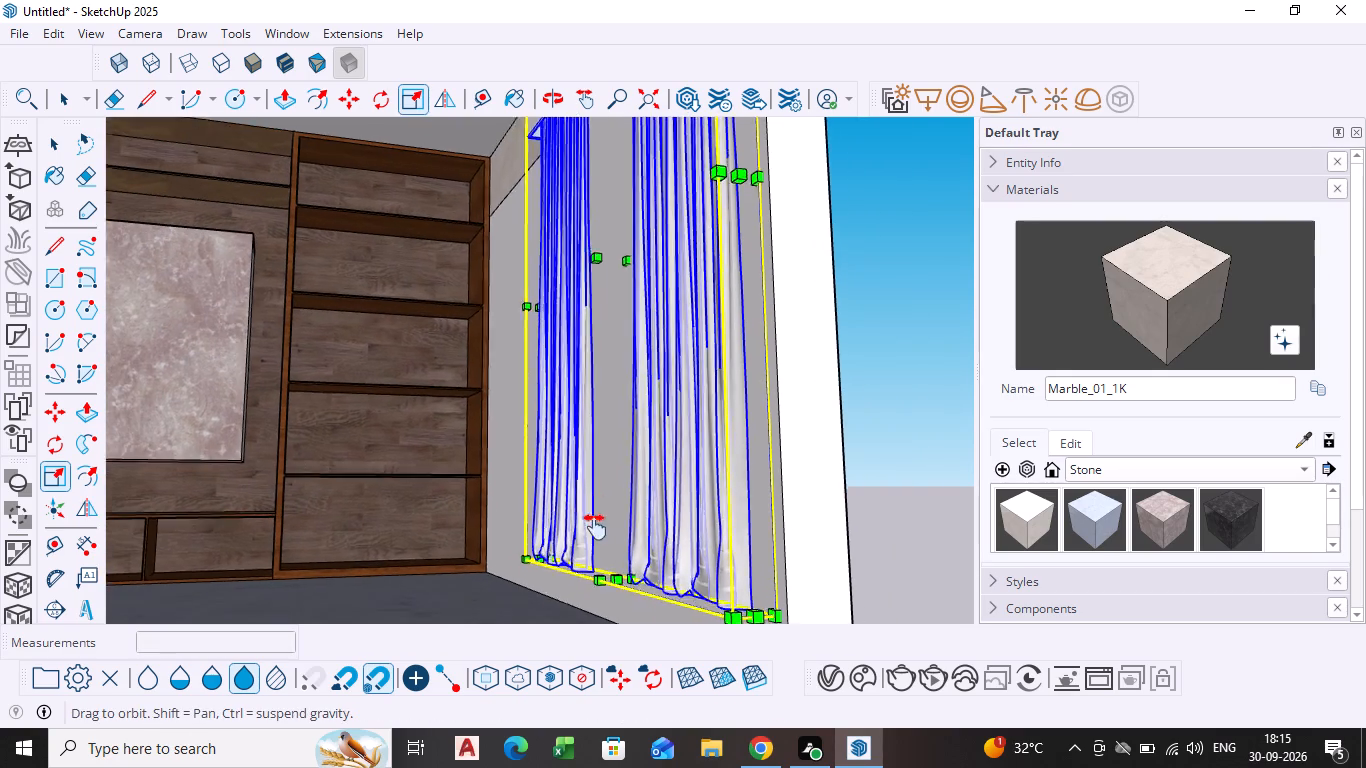
{"action": "middle_click_drag", "start_coordinate": [595, 527], "coordinate": [587, 463]}
{"action": "scroll", "coordinate": [584, 478], "scroll_direction": "up", "scroll_amount": 3}
{"action": "left_click_drag", "start_coordinate": [592, 470], "coordinate": [597, 506]}
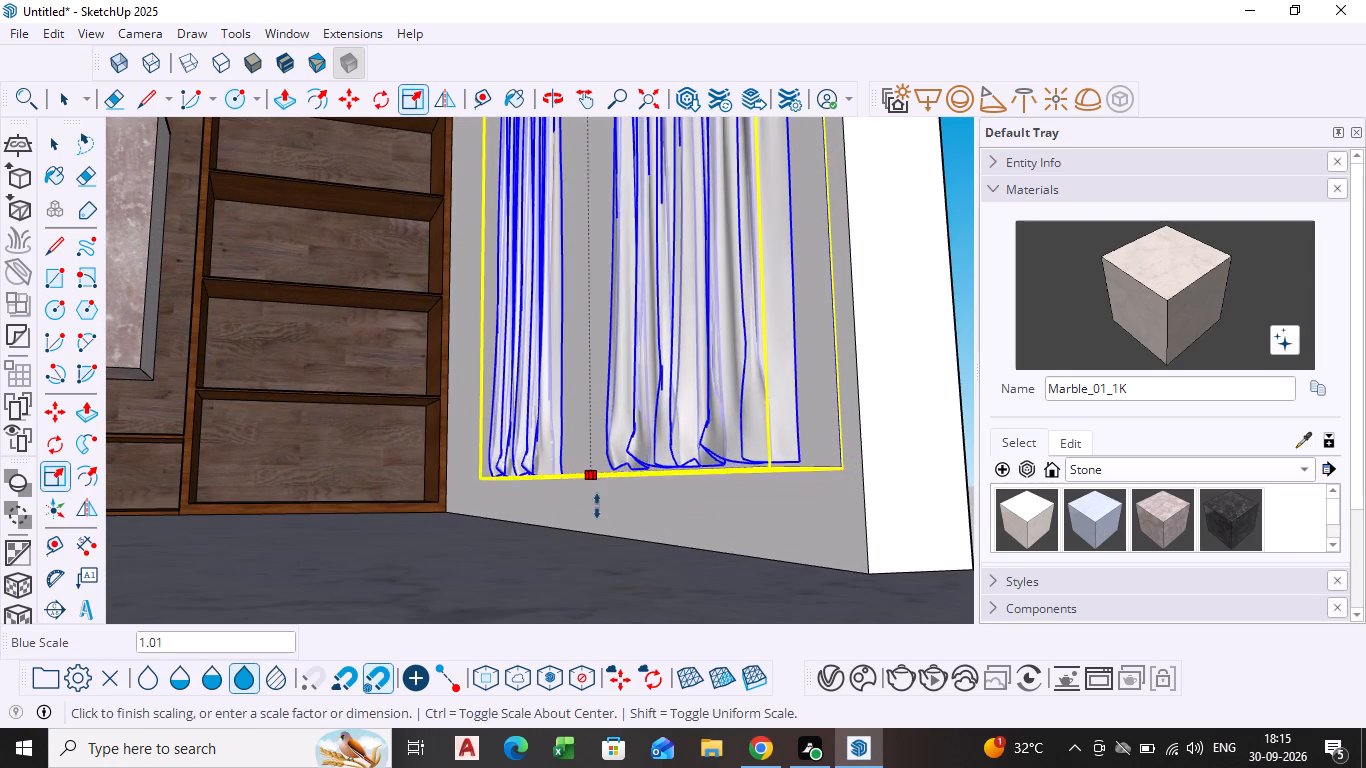
{"action": "left_click_drag", "start_coordinate": [597, 506], "coordinate": [603, 530]}
{"action": "scroll", "coordinate": [611, 475], "scroll_direction": "down", "scroll_amount": 5}
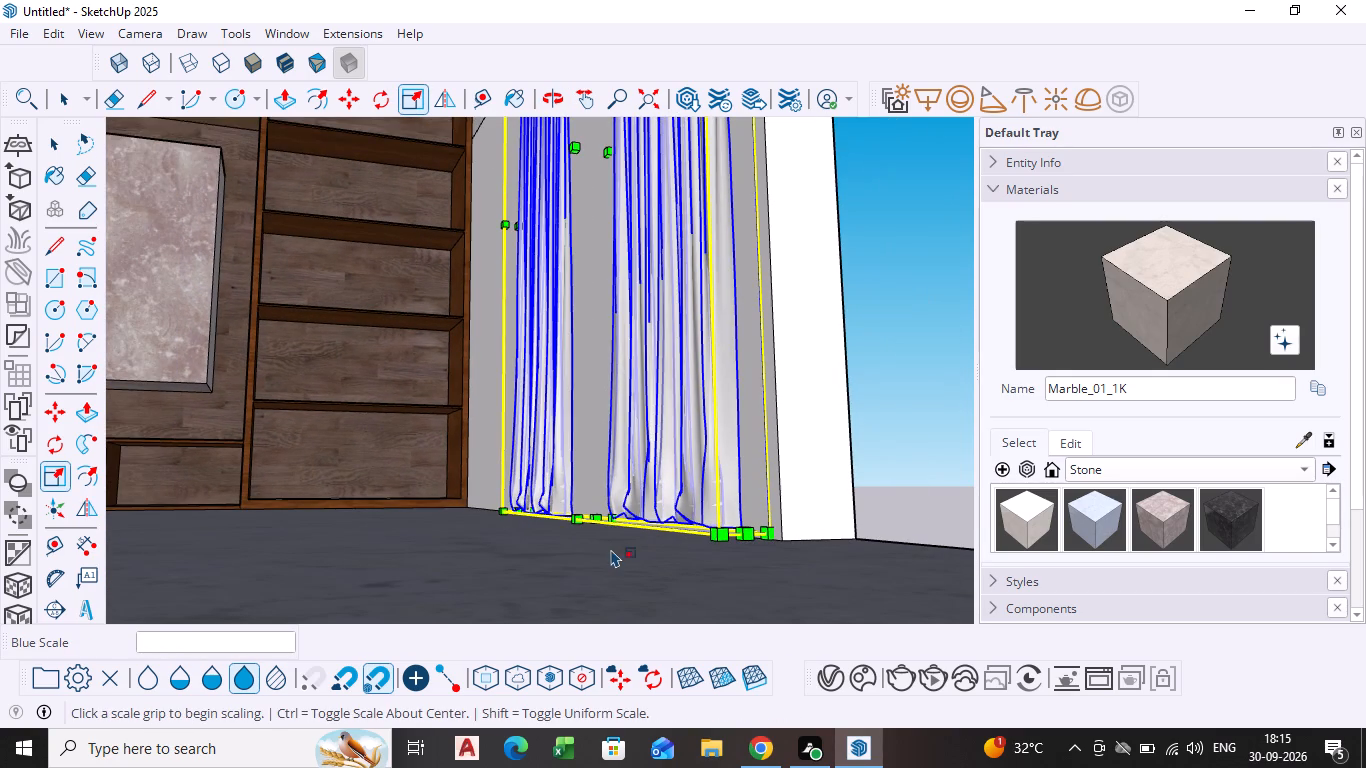
{"action": "scroll", "coordinate": [619, 514], "scroll_direction": "up", "scroll_amount": 5}
{"action": "left_click_drag", "start_coordinate": [594, 520], "coordinate": [594, 522]}
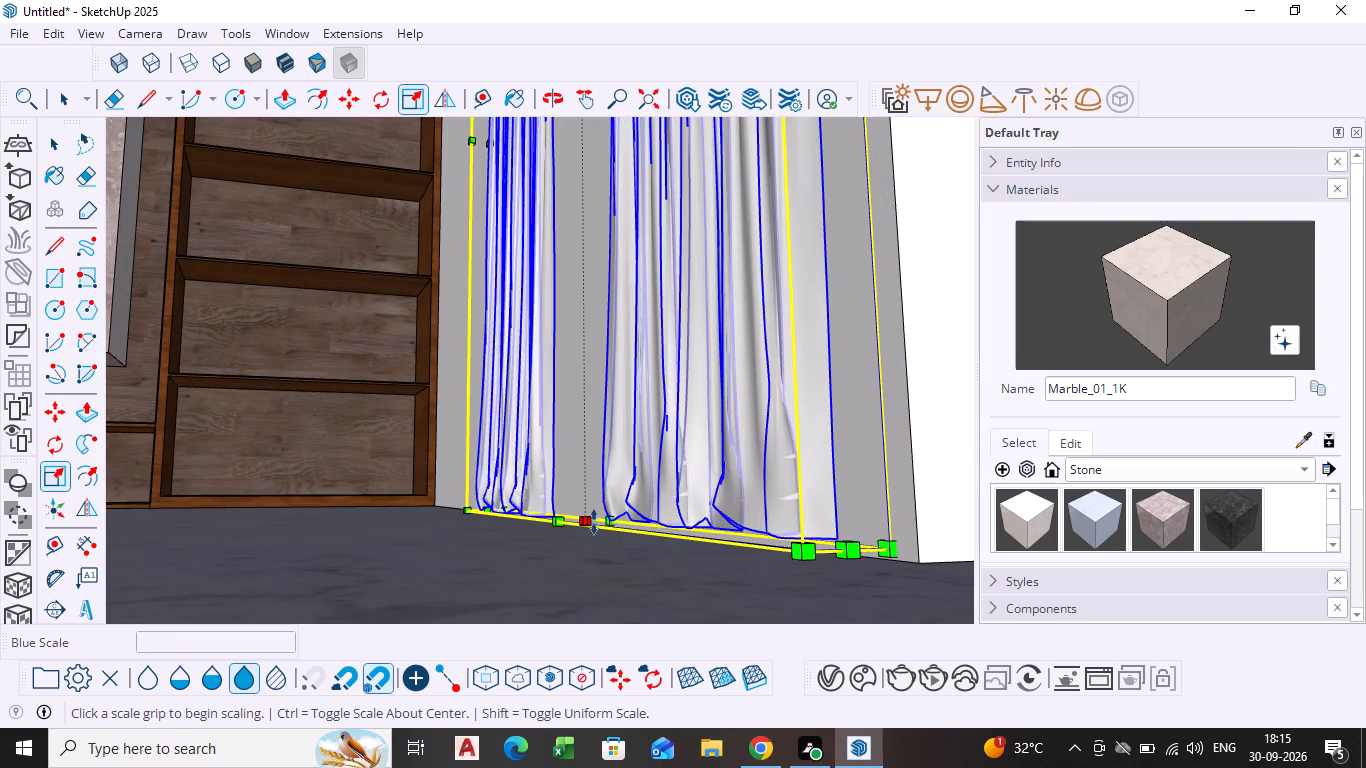
{"action": "left_click_drag", "start_coordinate": [594, 522], "coordinate": [599, 574]}
{"action": "left_click", "coordinate": [597, 558]}
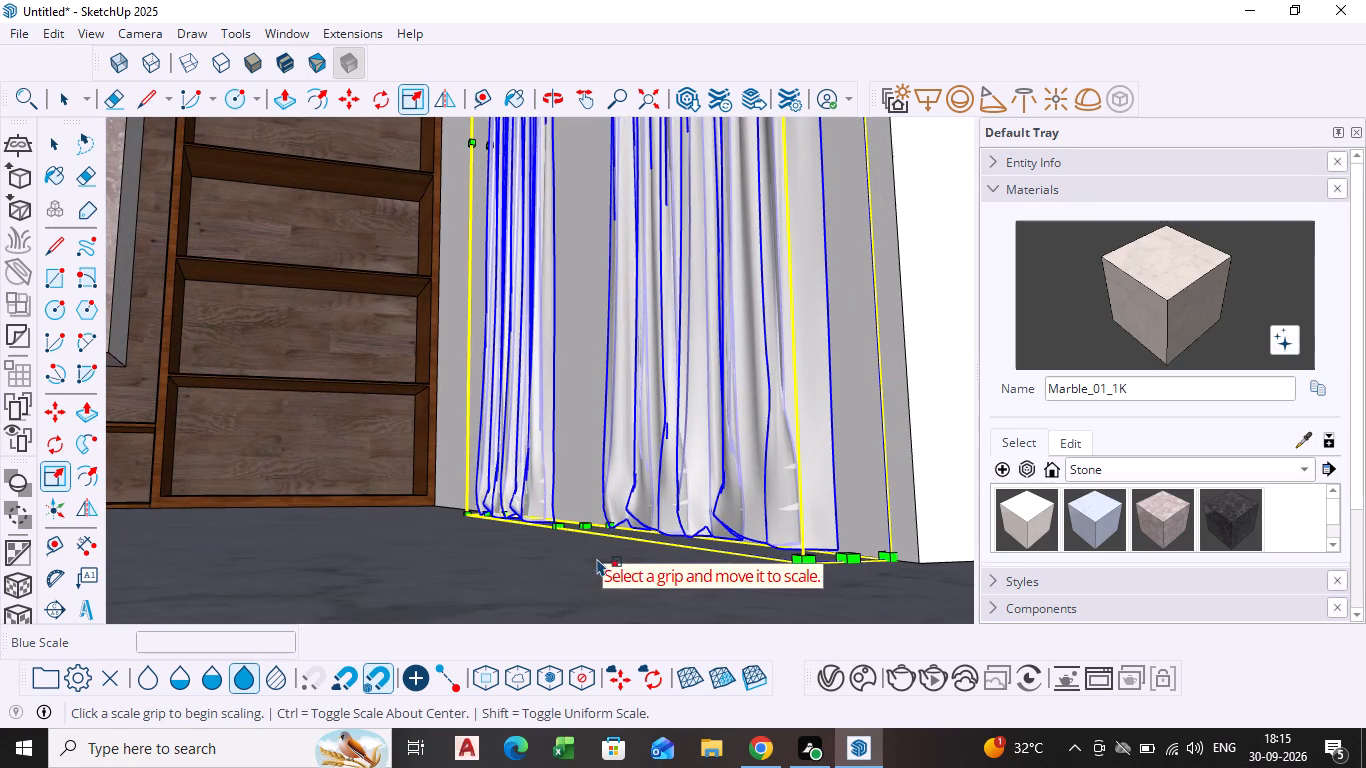
Scale the curtains along the green axis to widen them toward the side wall's open front edge.
{"action": "scroll", "coordinate": [661, 481], "scroll_direction": "down", "scroll_amount": 5}
{"action": "scroll", "coordinate": [748, 396], "scroll_direction": "down", "scroll_amount": 4}
{"action": "scroll", "coordinate": [730, 408], "scroll_direction": "down", "scroll_amount": 1, "text": "shift"}
{"action": "middle_click_drag", "start_coordinate": [729, 408], "coordinate": [726, 411], "text": "shift"}
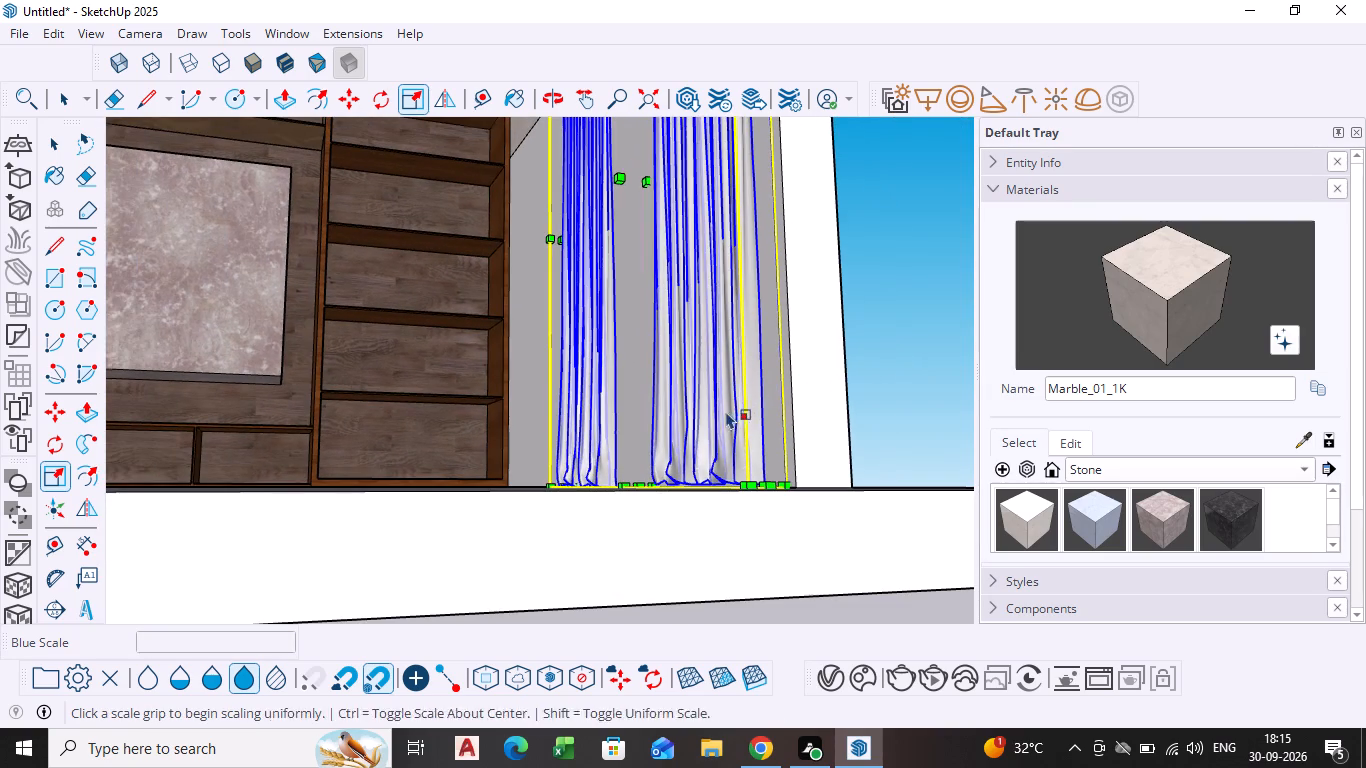
{"action": "middle_click_drag", "start_coordinate": [726, 411], "coordinate": [604, 568], "text": "shift"}
{"action": "scroll", "coordinate": [623, 313], "scroll_direction": "up", "scroll_amount": 3}
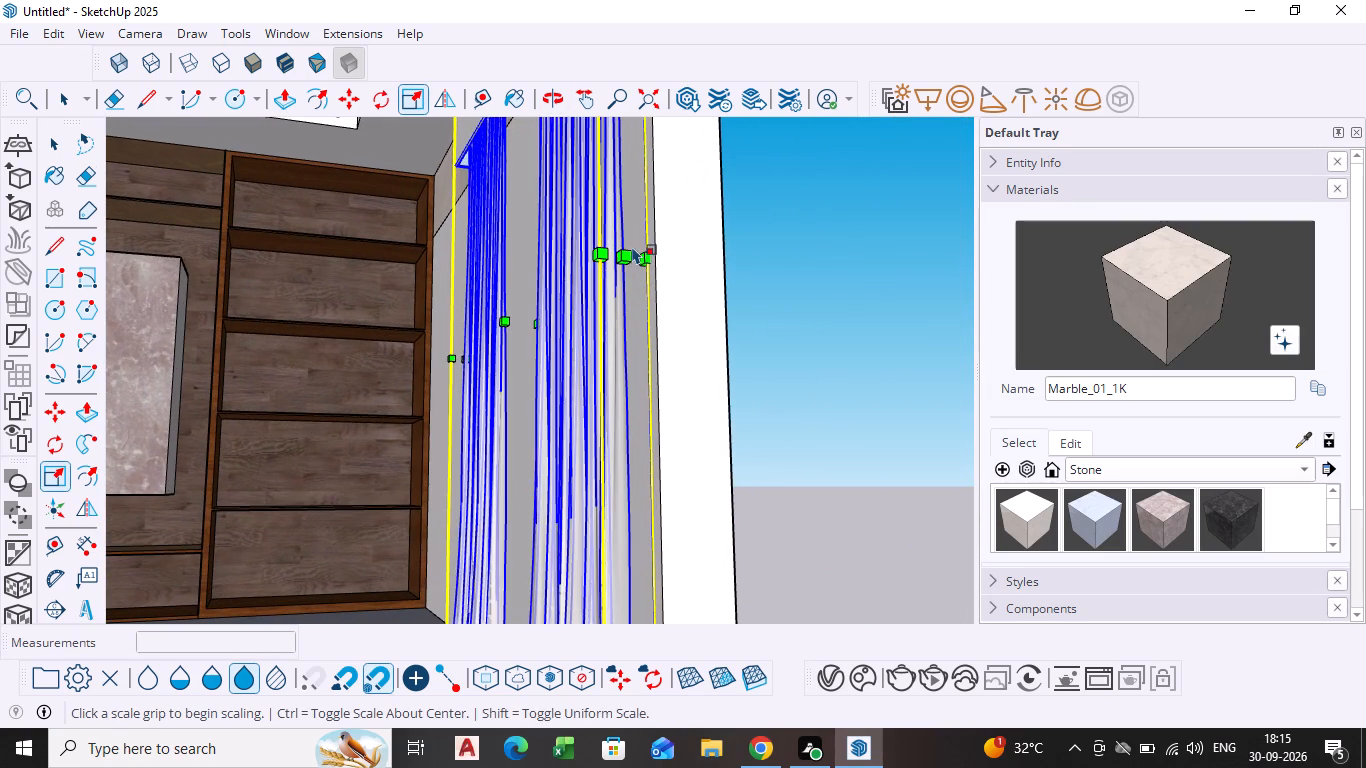
{"action": "left_click_drag", "start_coordinate": [622, 258], "coordinate": [650, 259]}
{"action": "scroll", "coordinate": [664, 288], "scroll_direction": "down", "scroll_amount": 4}
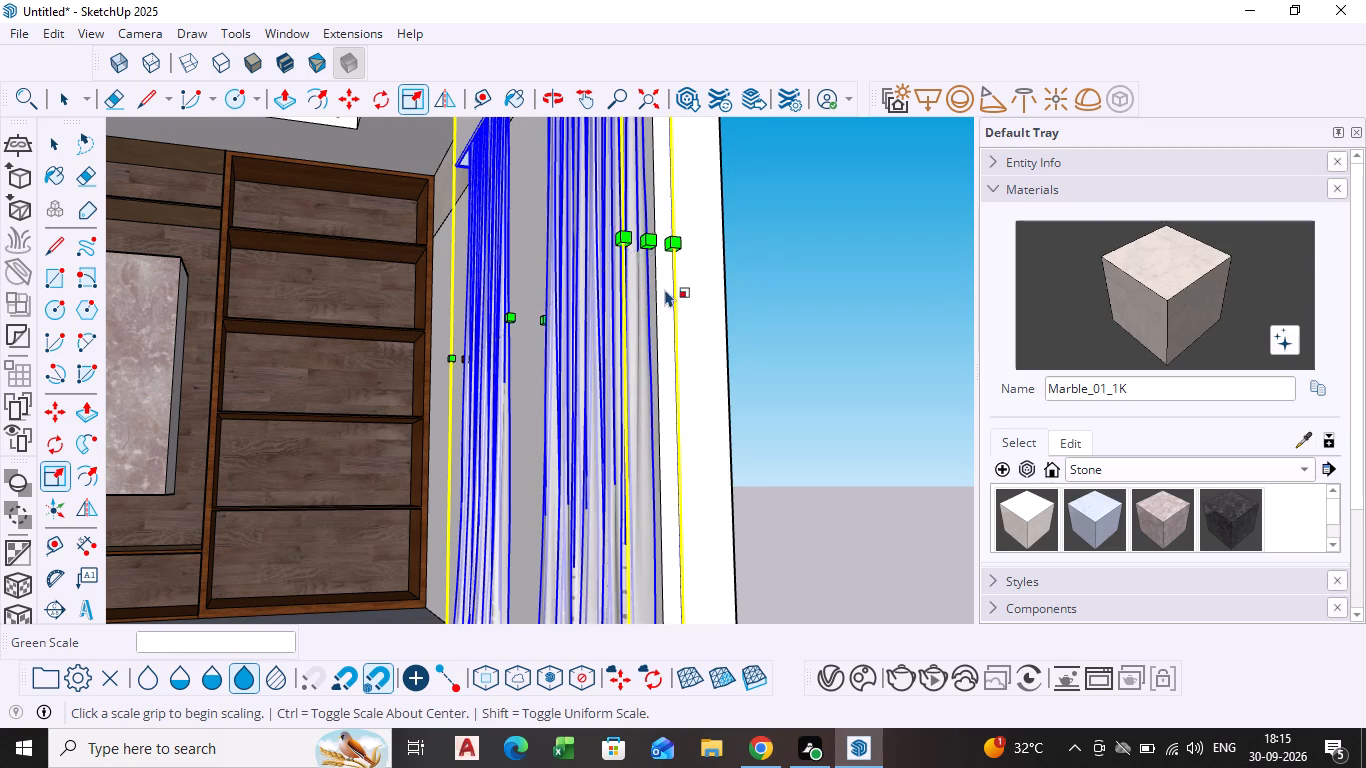
Scale the curtains along the green axis by about 1.72 from the opposite side, widening them to the shelving unit.
{"action": "scroll", "coordinate": [665, 289], "scroll_direction": "down", "scroll_amount": 1}
{"action": "middle_click_drag", "start_coordinate": [540, 369], "coordinate": [748, 402]}
{"action": "middle_click_drag", "start_coordinate": [624, 398], "coordinate": [662, 398]}
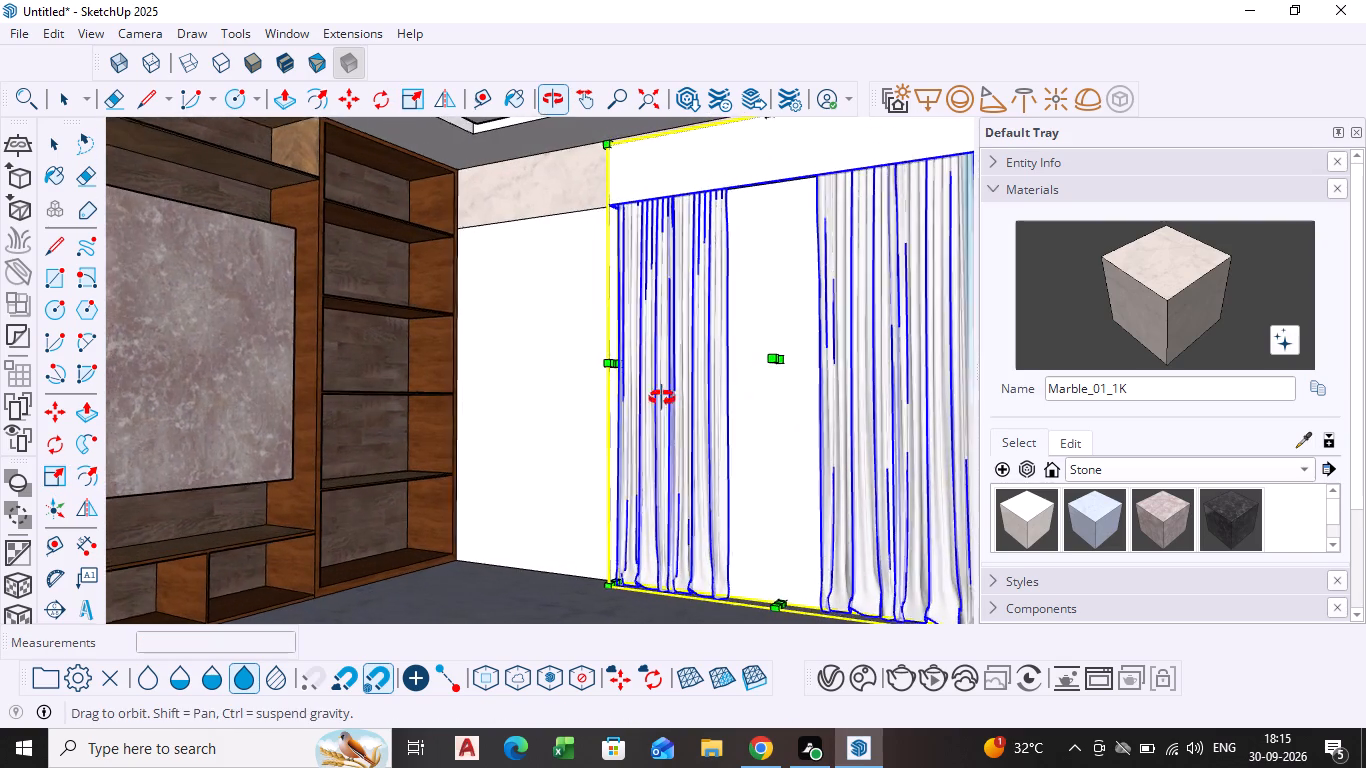
{"action": "middle_click_drag", "start_coordinate": [662, 398], "coordinate": [724, 423]}
{"action": "scroll", "coordinate": [614, 330], "scroll_direction": "up", "scroll_amount": 5}
{"action": "middle_click_drag", "start_coordinate": [612, 397], "coordinate": [704, 416]}
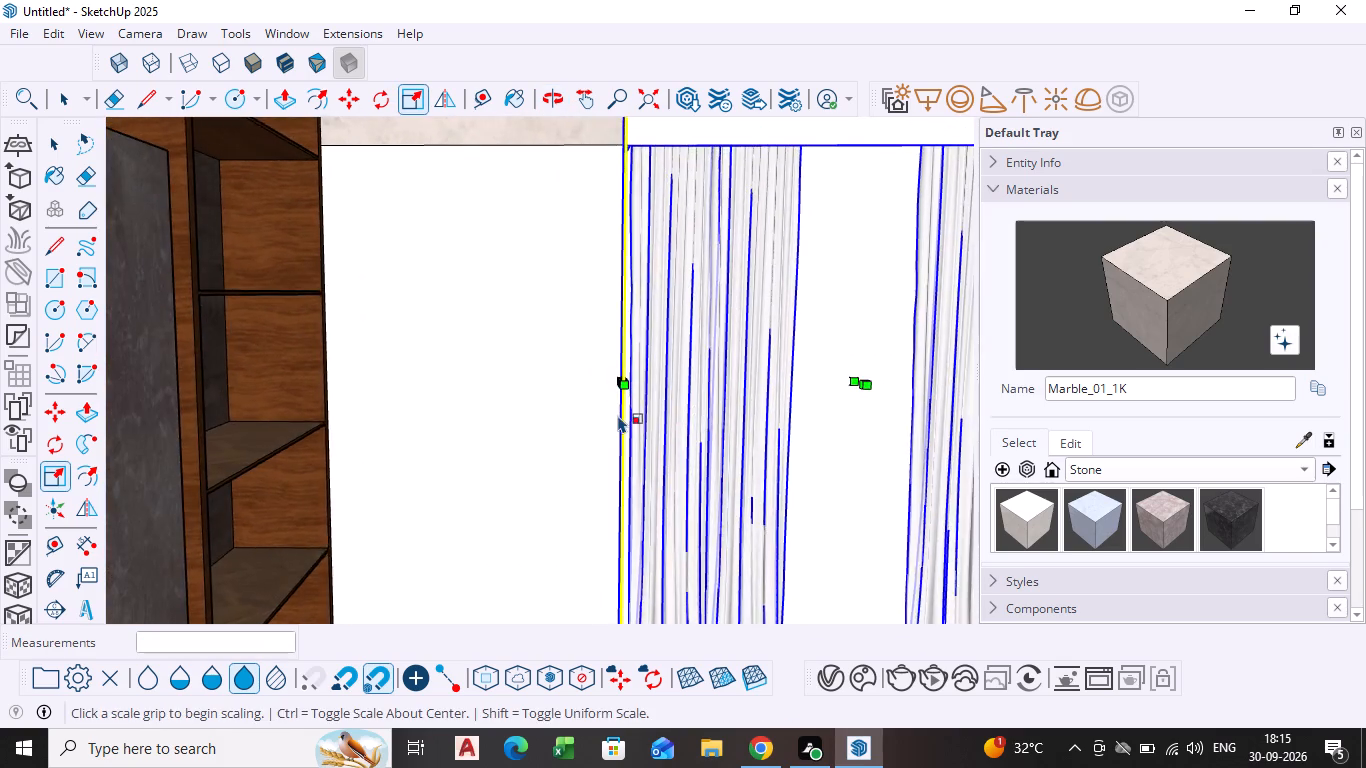
{"action": "scroll", "coordinate": [617, 415], "scroll_direction": "up", "scroll_amount": 4}
{"action": "middle_click_drag", "start_coordinate": [636, 415], "coordinate": [750, 449]}
{"action": "scroll", "coordinate": [638, 389], "scroll_direction": "up", "scroll_amount": 5}
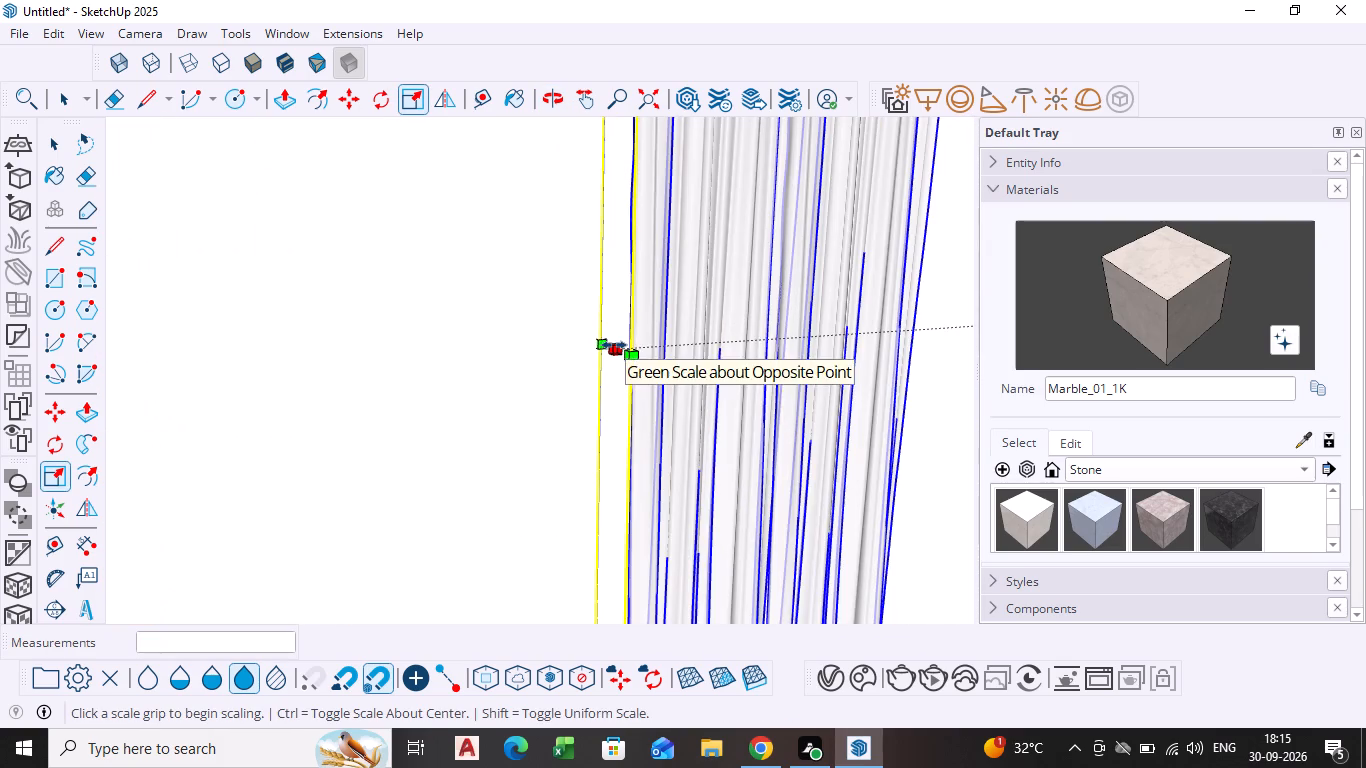
{"action": "left_click", "coordinate": [614, 345]}
{"action": "scroll", "coordinate": [244, 443], "scroll_direction": "down", "scroll_amount": 20}
{"action": "scroll", "coordinate": [244, 443], "scroll_direction": "down", "scroll_amount": 2}
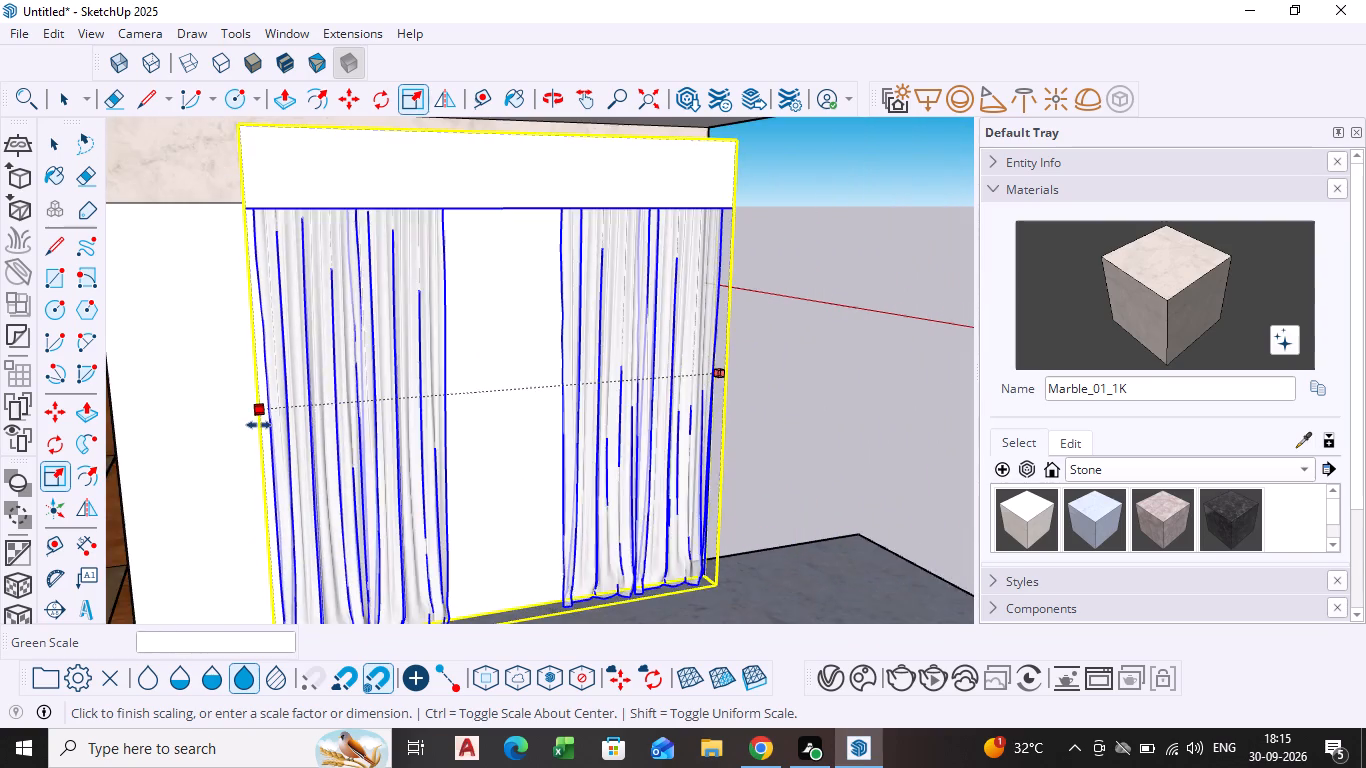
{"action": "scroll", "coordinate": [259, 425], "scroll_direction": "down", "scroll_amount": 5}
{"action": "middle_click_drag", "start_coordinate": [264, 435], "coordinate": [370, 461], "text": "shift"}
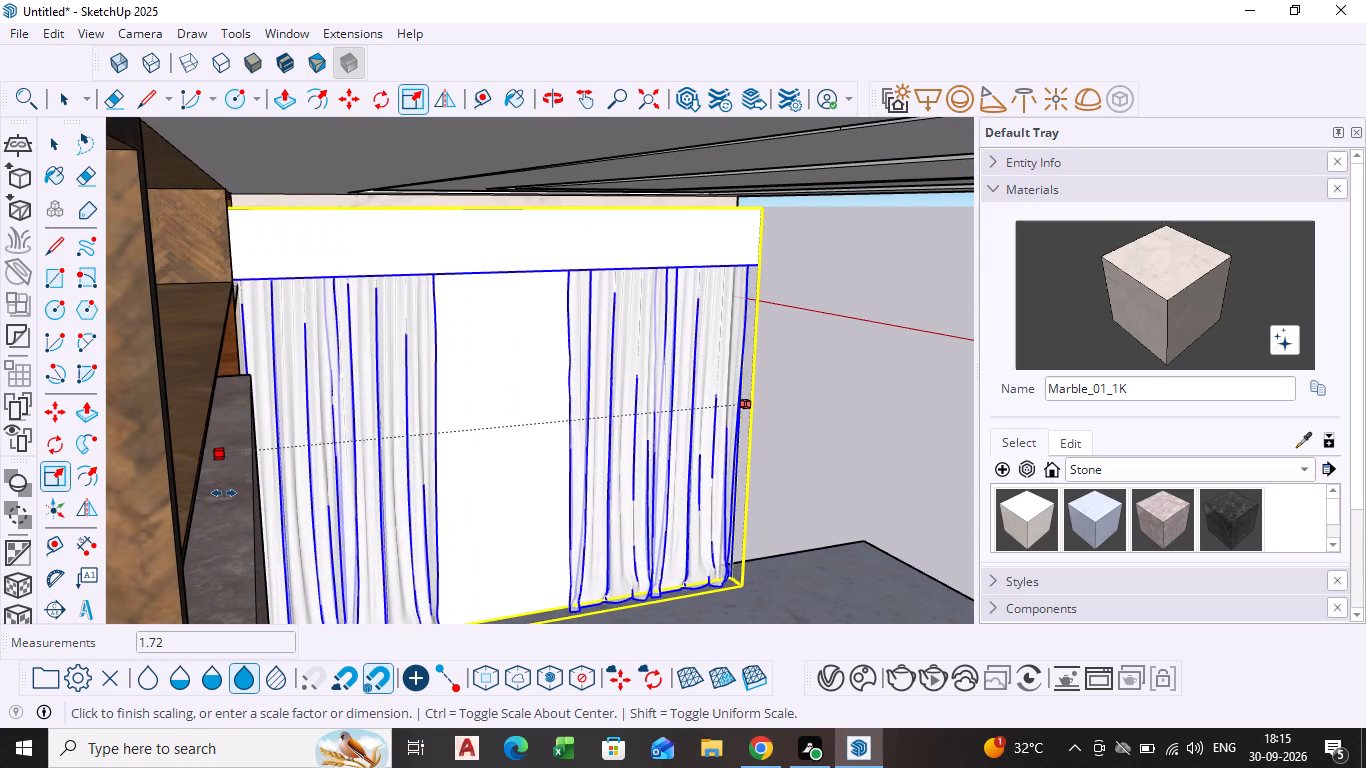
{"action": "left_click", "coordinate": [235, 493]}
Scale the curtains upward along the blue axis by about 1.03 so the pelmet's top meets the ceiling.
{"action": "key", "text": "space"}
{"action": "middle_click_drag", "start_coordinate": [487, 350], "coordinate": [481, 369]}
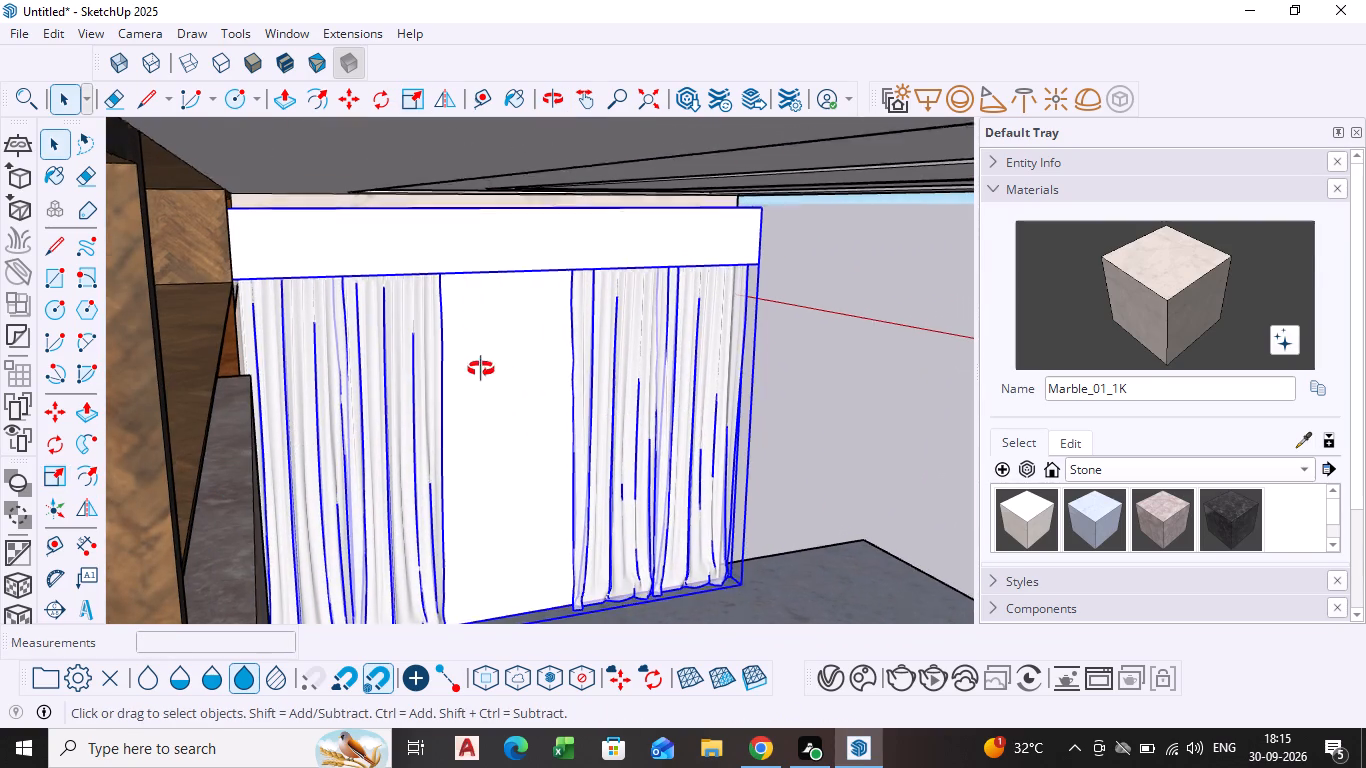
{"action": "middle_click_drag", "start_coordinate": [481, 369], "coordinate": [486, 323]}
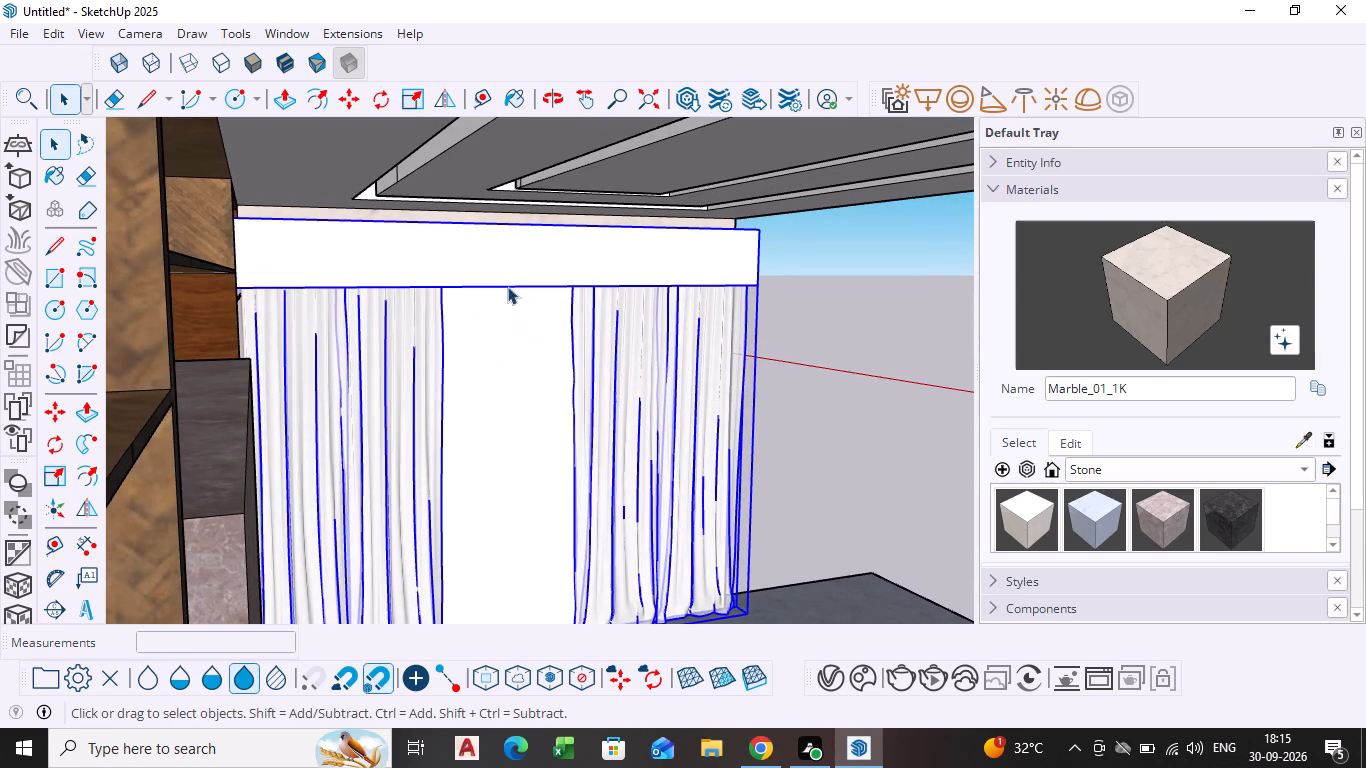
{"action": "scroll", "coordinate": [488, 262], "scroll_direction": "up", "scroll_amount": 2}
{"action": "middle_click_drag", "start_coordinate": [485, 261], "coordinate": [477, 274]}
{"action": "scroll", "coordinate": [456, 193], "scroll_direction": "up", "scroll_amount": 4}
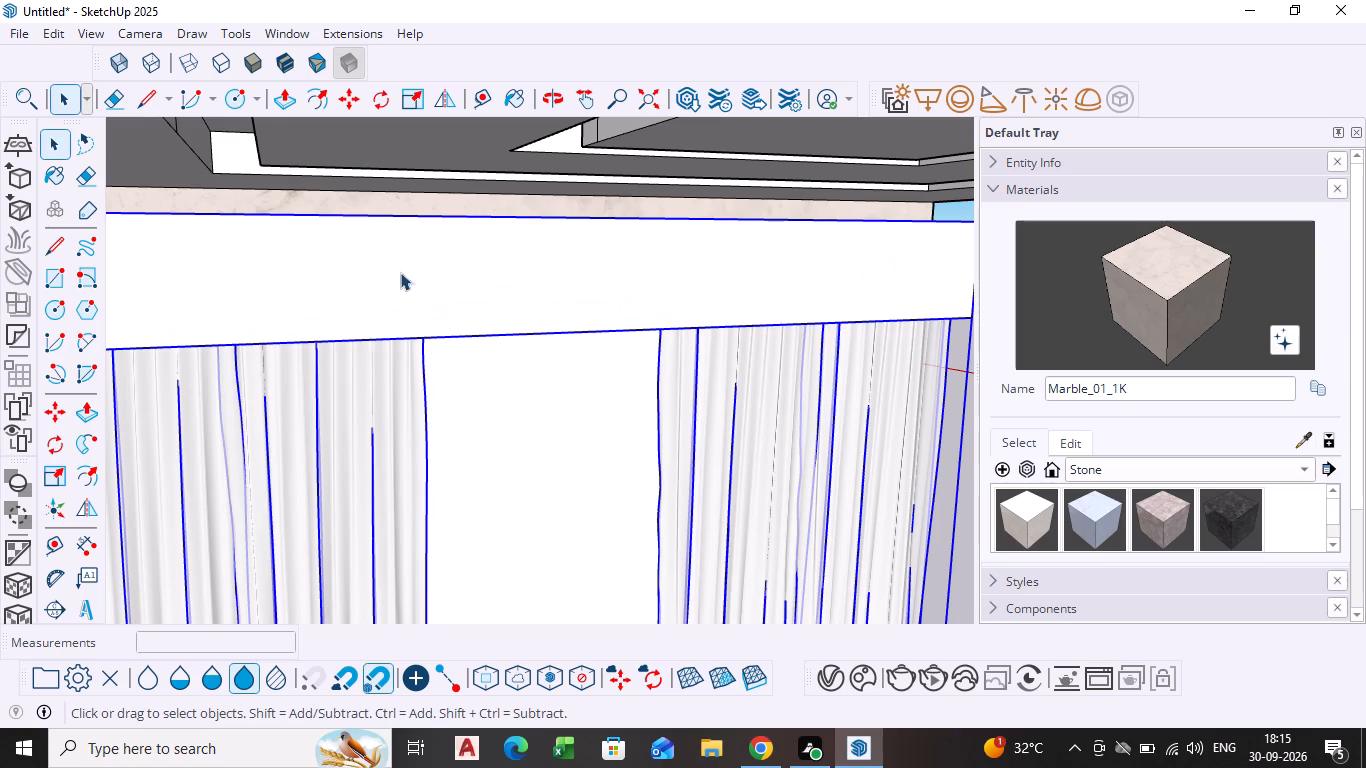
{"action": "left_click", "coordinate": [57, 474]}
{"action": "middle_click_drag", "start_coordinate": [366, 269], "coordinate": [373, 291]}
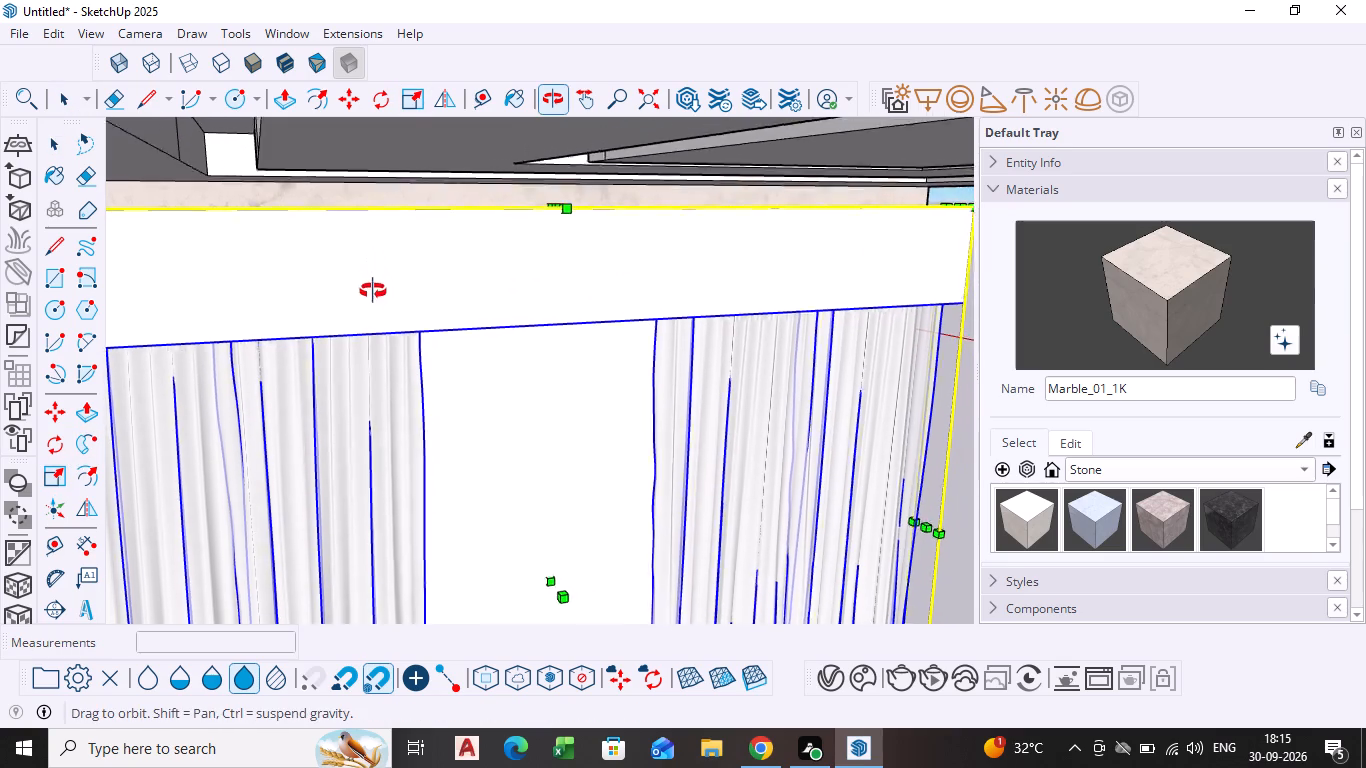
{"action": "middle_click_drag", "start_coordinate": [373, 291], "coordinate": [376, 294]}
{"action": "scroll", "coordinate": [562, 191], "scroll_direction": "up", "scroll_amount": 7}
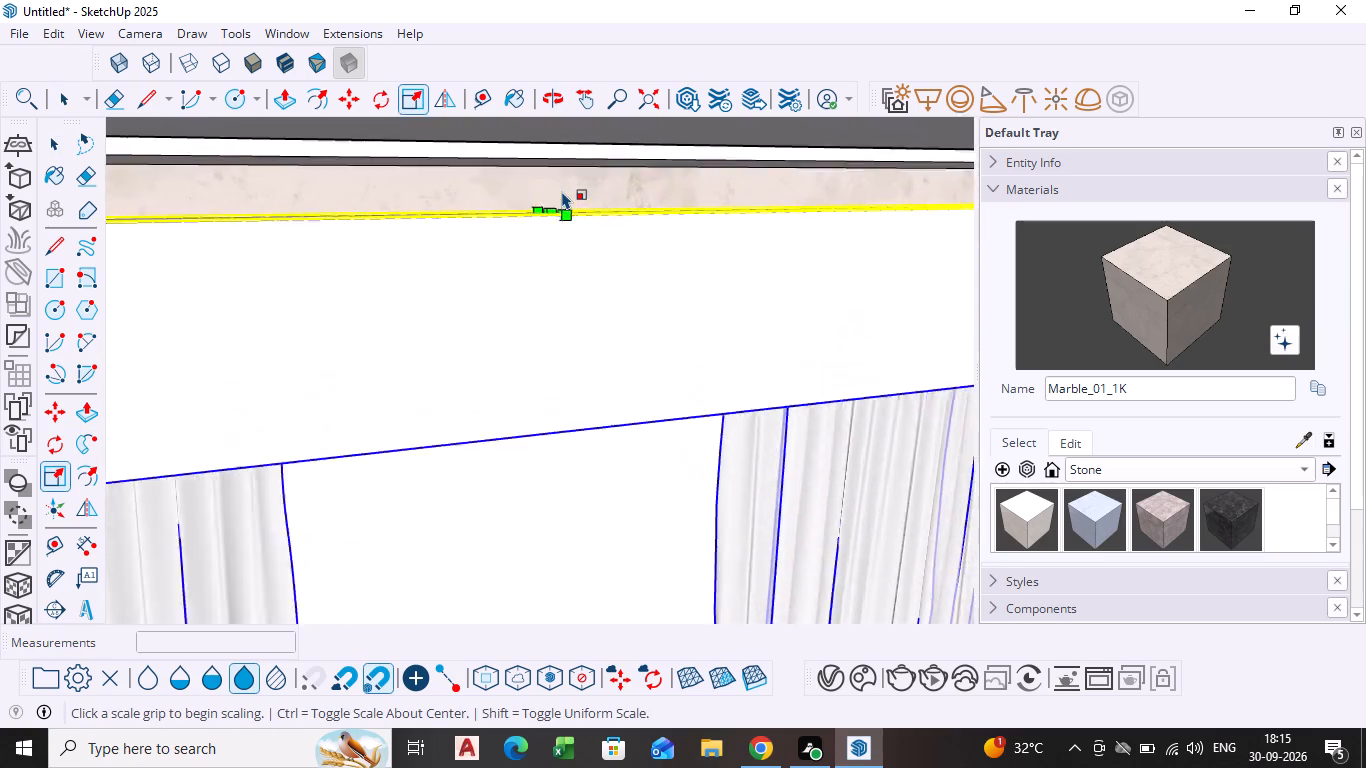
{"action": "scroll", "coordinate": [562, 191], "scroll_direction": "up", "scroll_amount": 2}
{"action": "left_click", "coordinate": [538, 222]}
{"action": "left_click", "coordinate": [531, 153]}
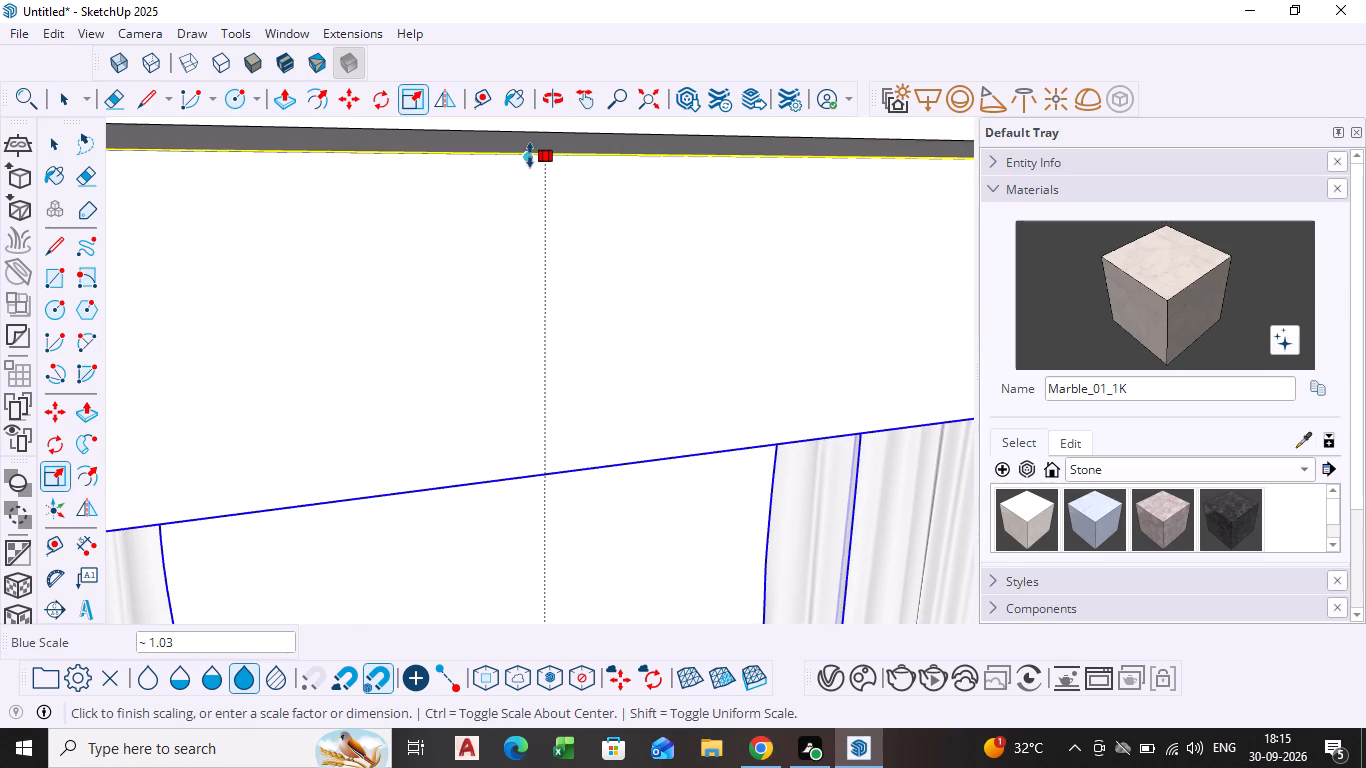
{"action": "scroll", "coordinate": [513, 242], "scroll_direction": "down", "scroll_amount": 11}
{"action": "left_click", "coordinate": [651, 99]}
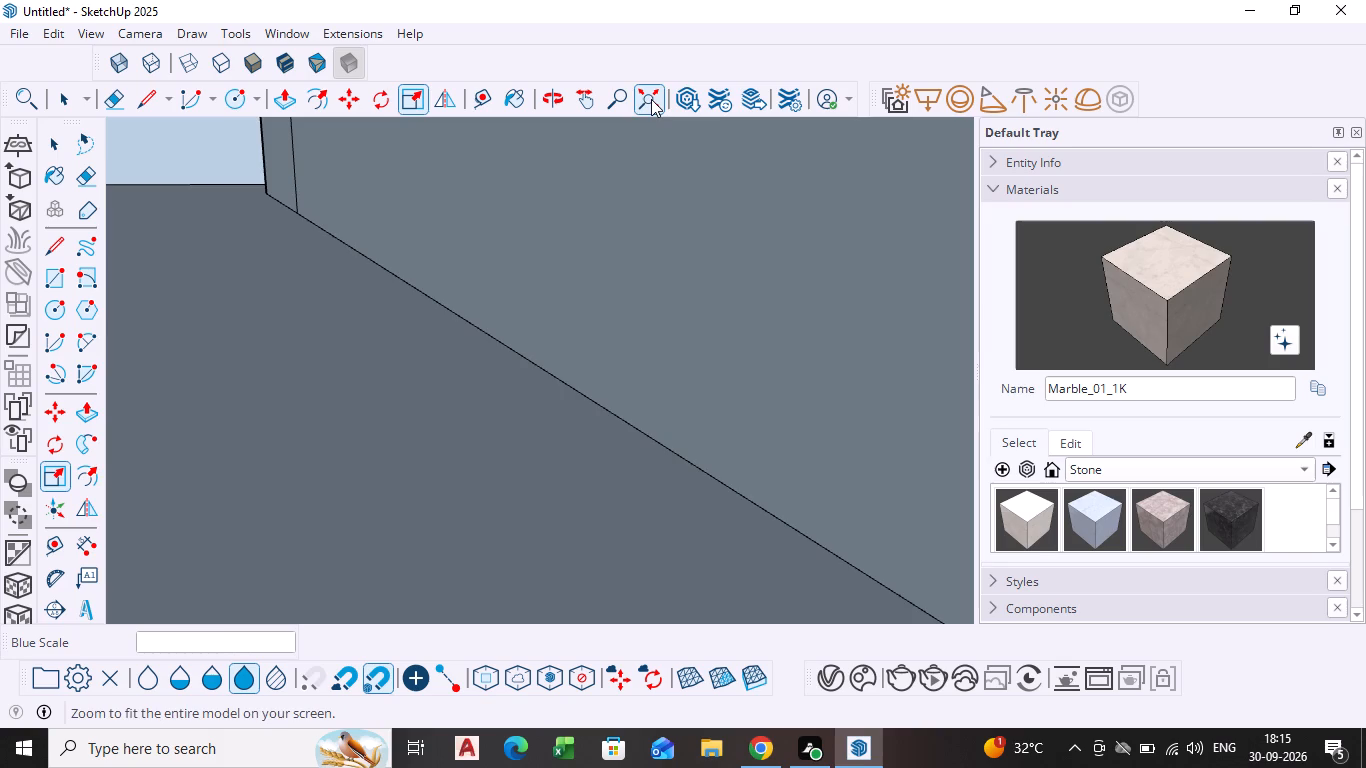
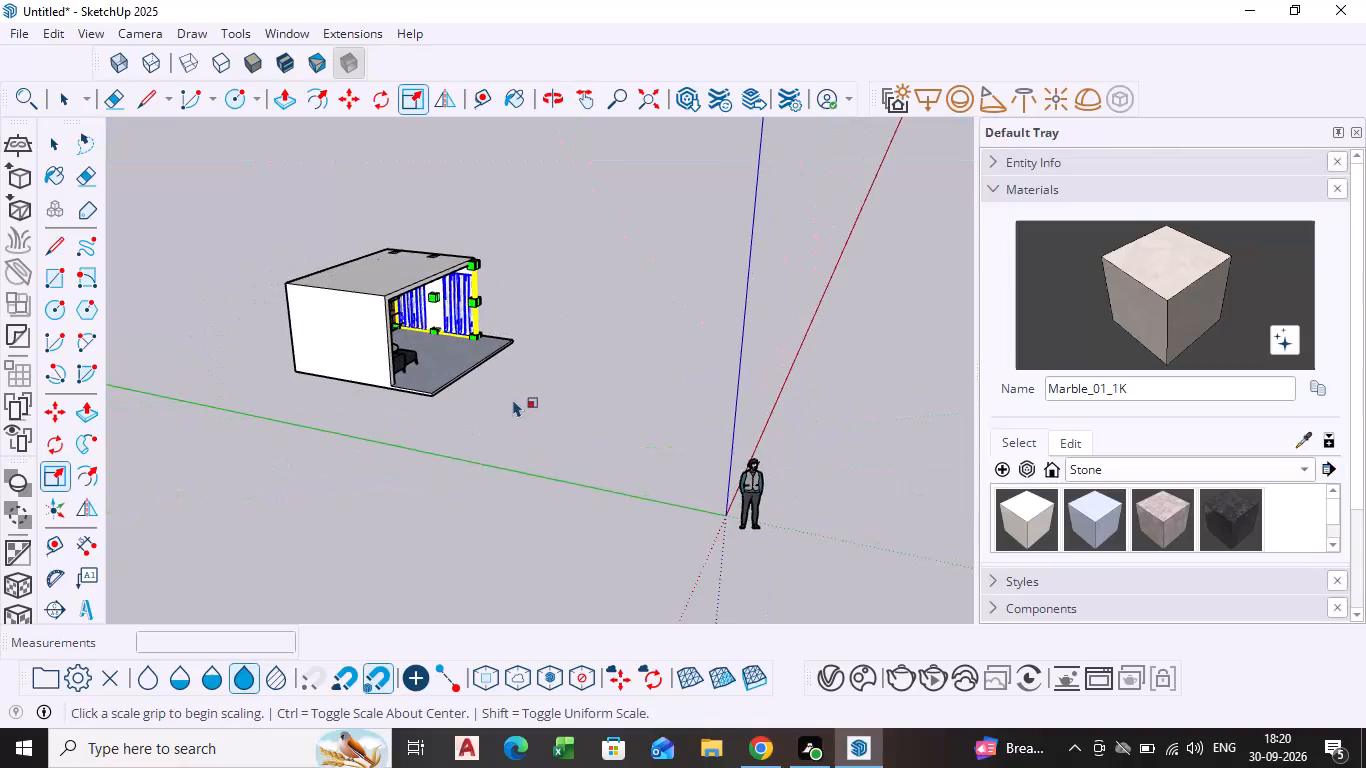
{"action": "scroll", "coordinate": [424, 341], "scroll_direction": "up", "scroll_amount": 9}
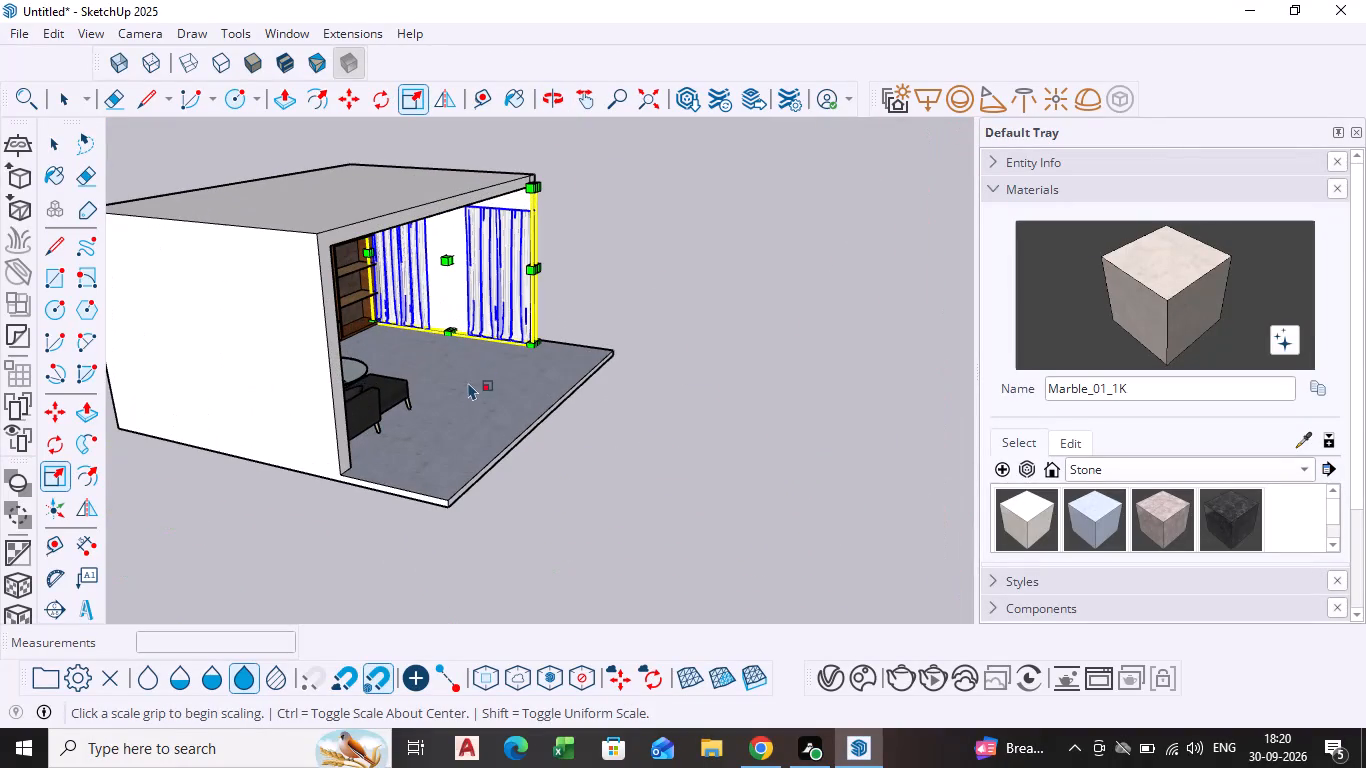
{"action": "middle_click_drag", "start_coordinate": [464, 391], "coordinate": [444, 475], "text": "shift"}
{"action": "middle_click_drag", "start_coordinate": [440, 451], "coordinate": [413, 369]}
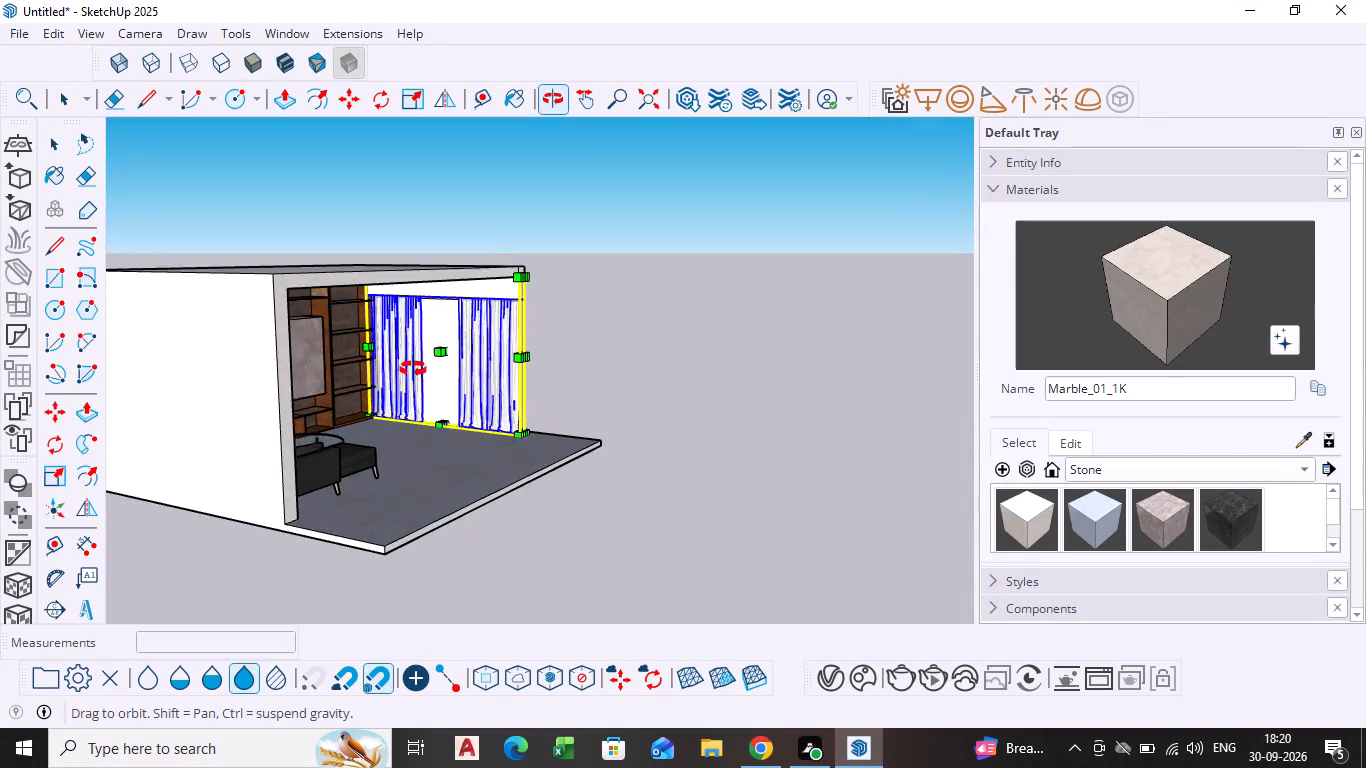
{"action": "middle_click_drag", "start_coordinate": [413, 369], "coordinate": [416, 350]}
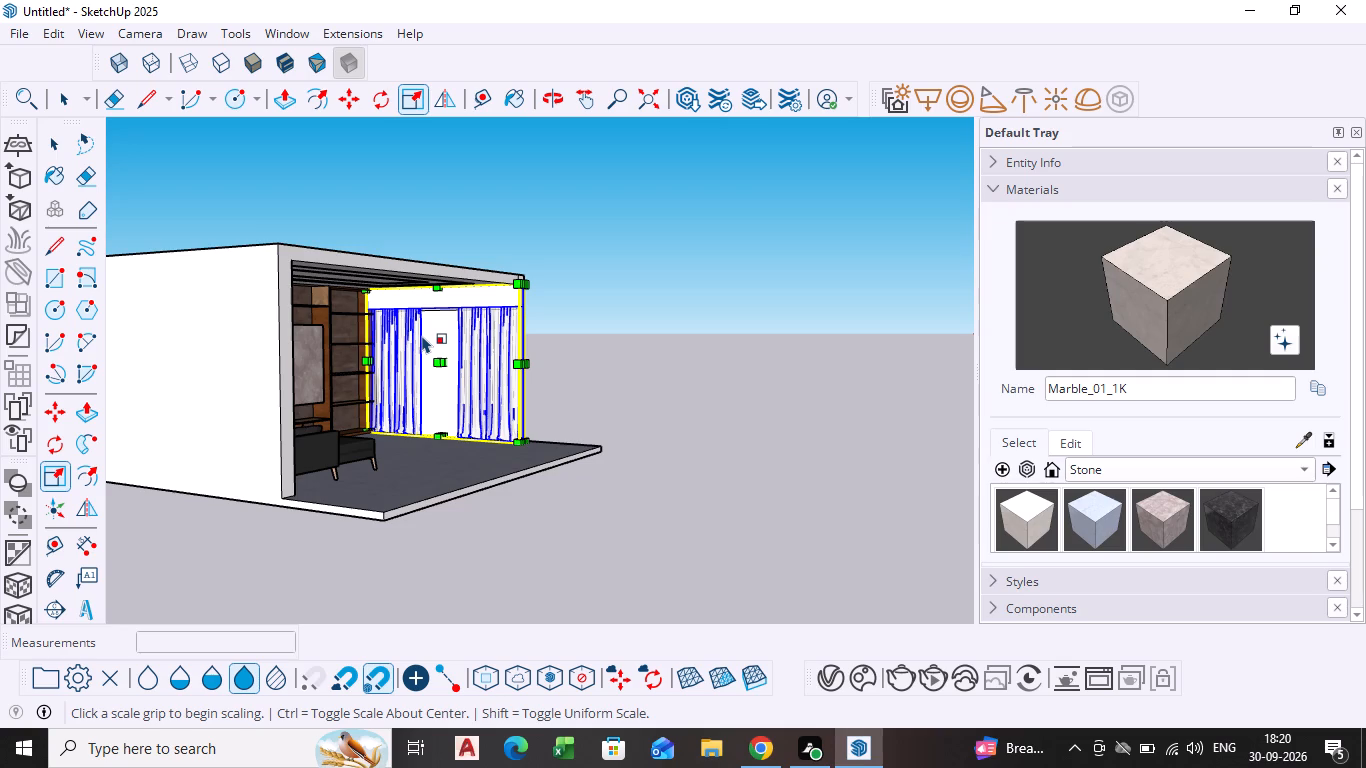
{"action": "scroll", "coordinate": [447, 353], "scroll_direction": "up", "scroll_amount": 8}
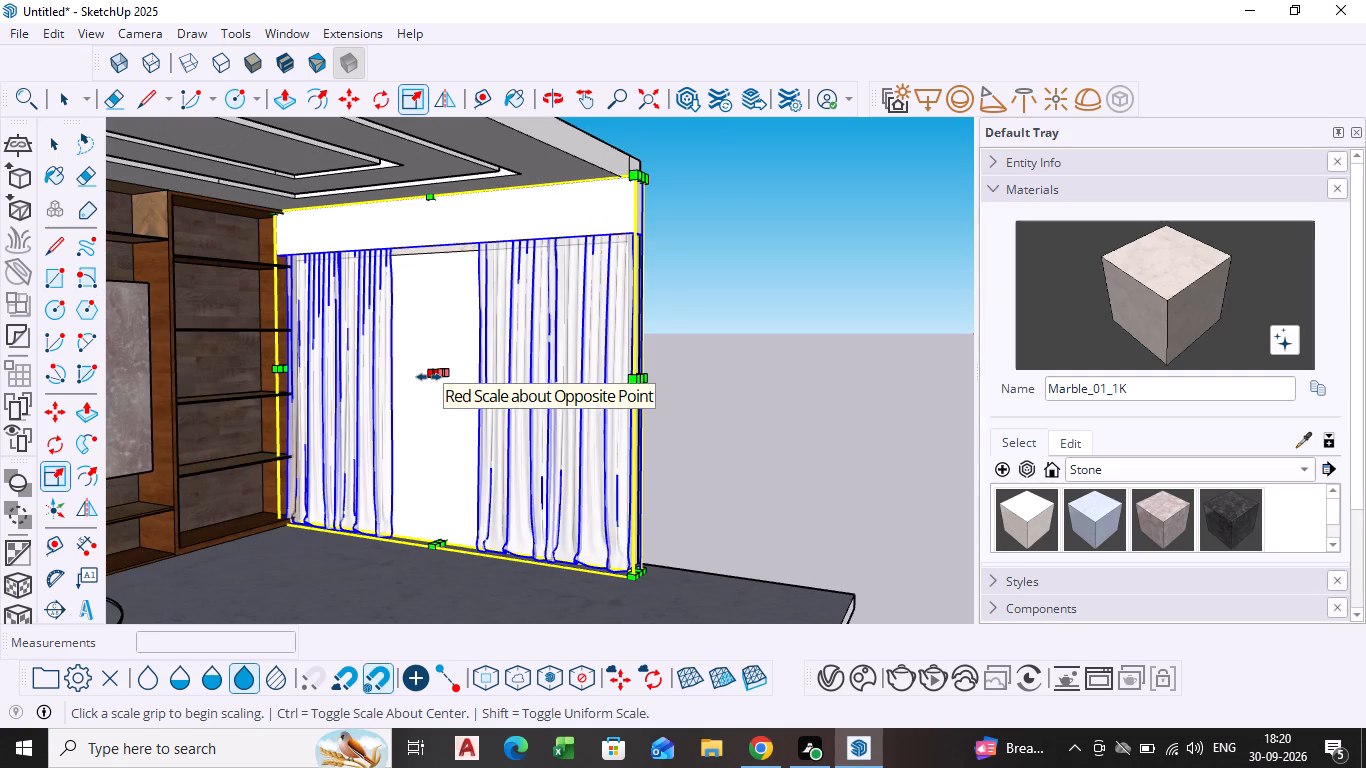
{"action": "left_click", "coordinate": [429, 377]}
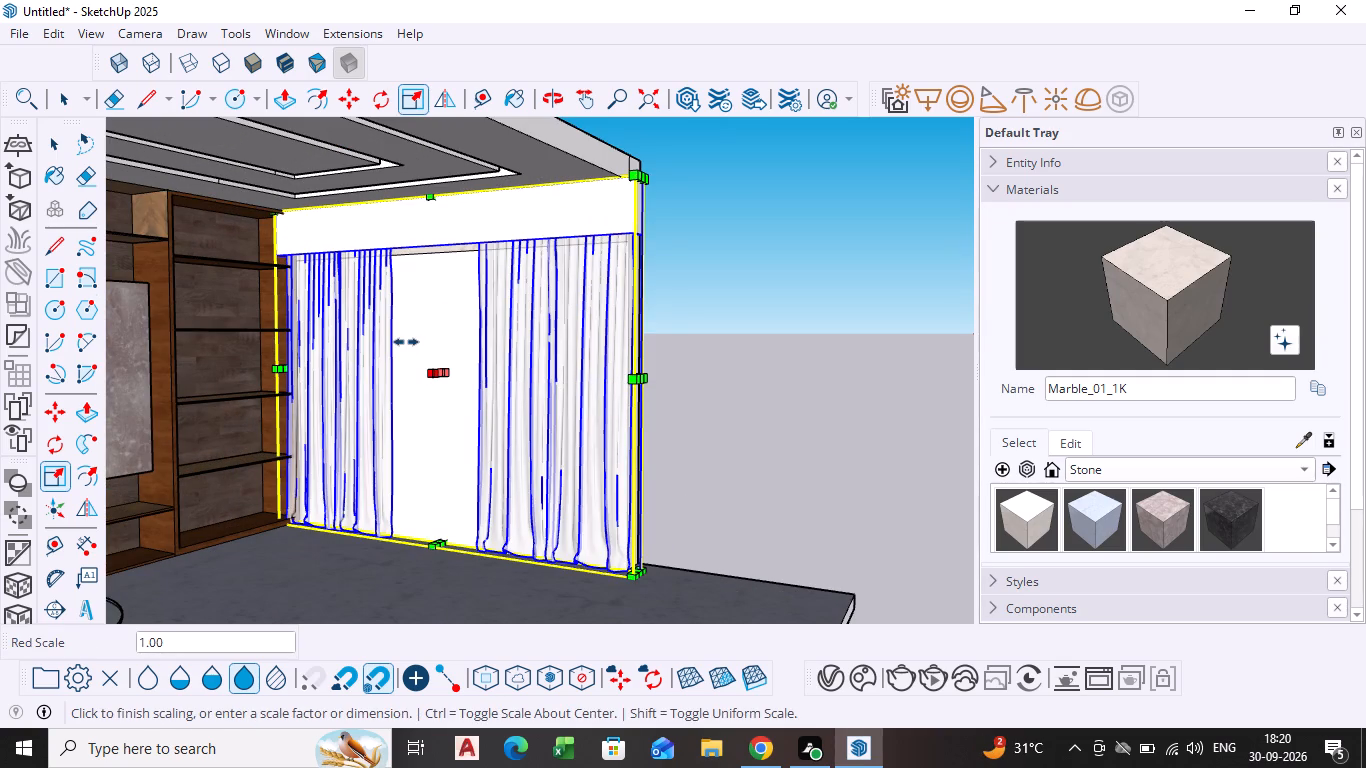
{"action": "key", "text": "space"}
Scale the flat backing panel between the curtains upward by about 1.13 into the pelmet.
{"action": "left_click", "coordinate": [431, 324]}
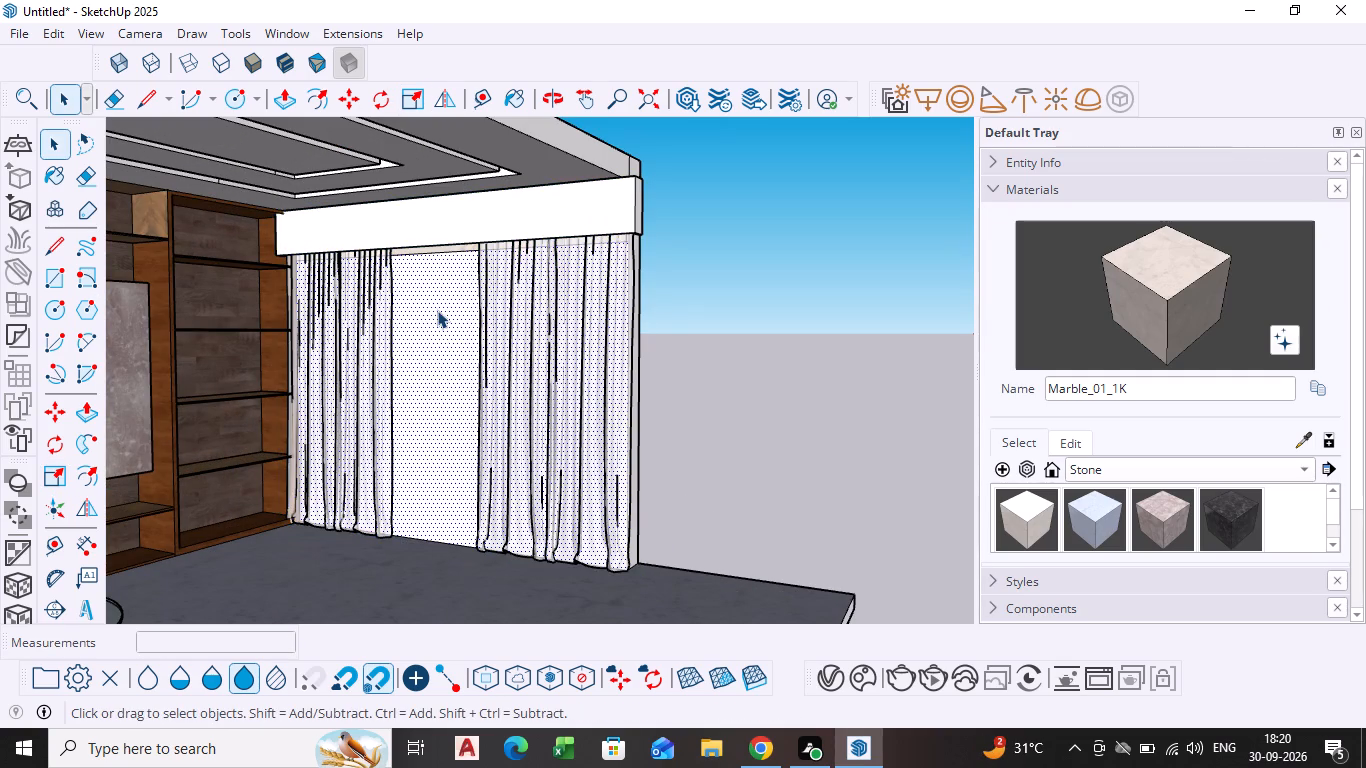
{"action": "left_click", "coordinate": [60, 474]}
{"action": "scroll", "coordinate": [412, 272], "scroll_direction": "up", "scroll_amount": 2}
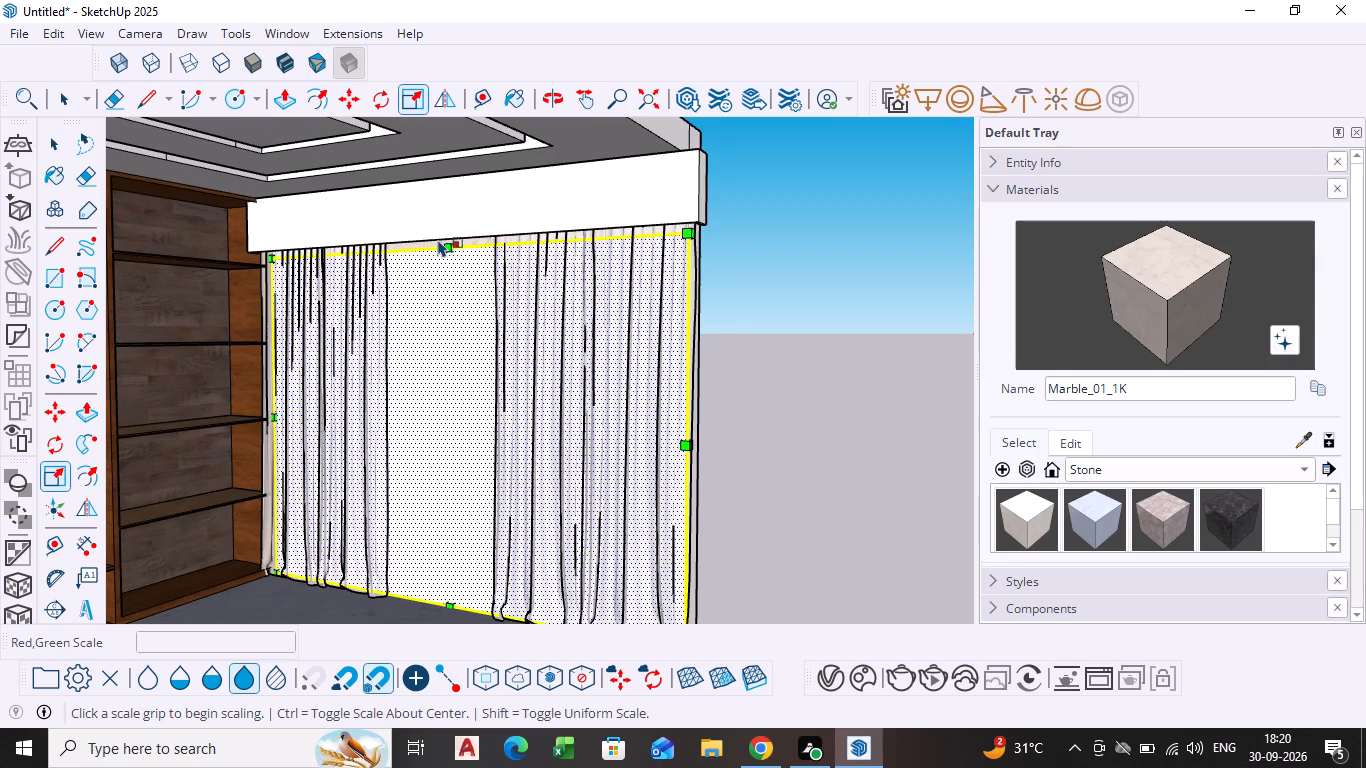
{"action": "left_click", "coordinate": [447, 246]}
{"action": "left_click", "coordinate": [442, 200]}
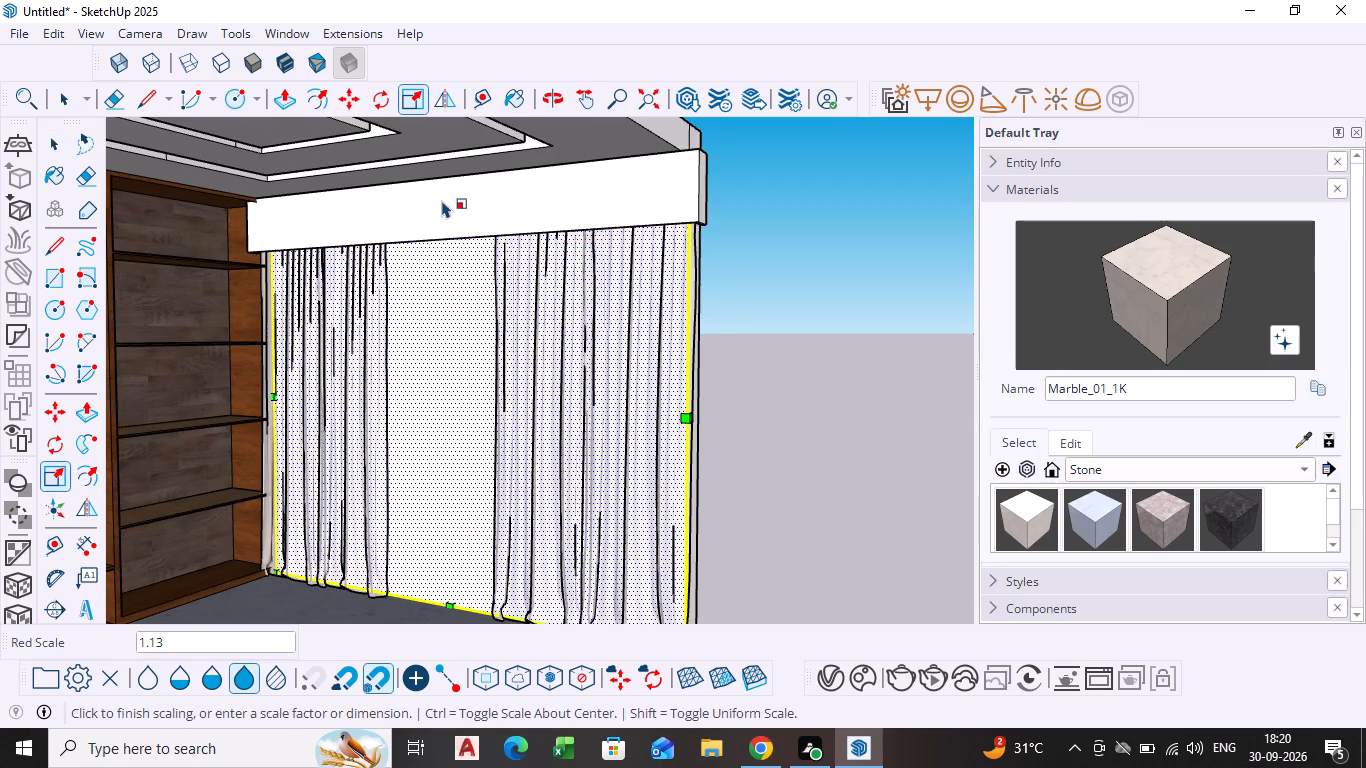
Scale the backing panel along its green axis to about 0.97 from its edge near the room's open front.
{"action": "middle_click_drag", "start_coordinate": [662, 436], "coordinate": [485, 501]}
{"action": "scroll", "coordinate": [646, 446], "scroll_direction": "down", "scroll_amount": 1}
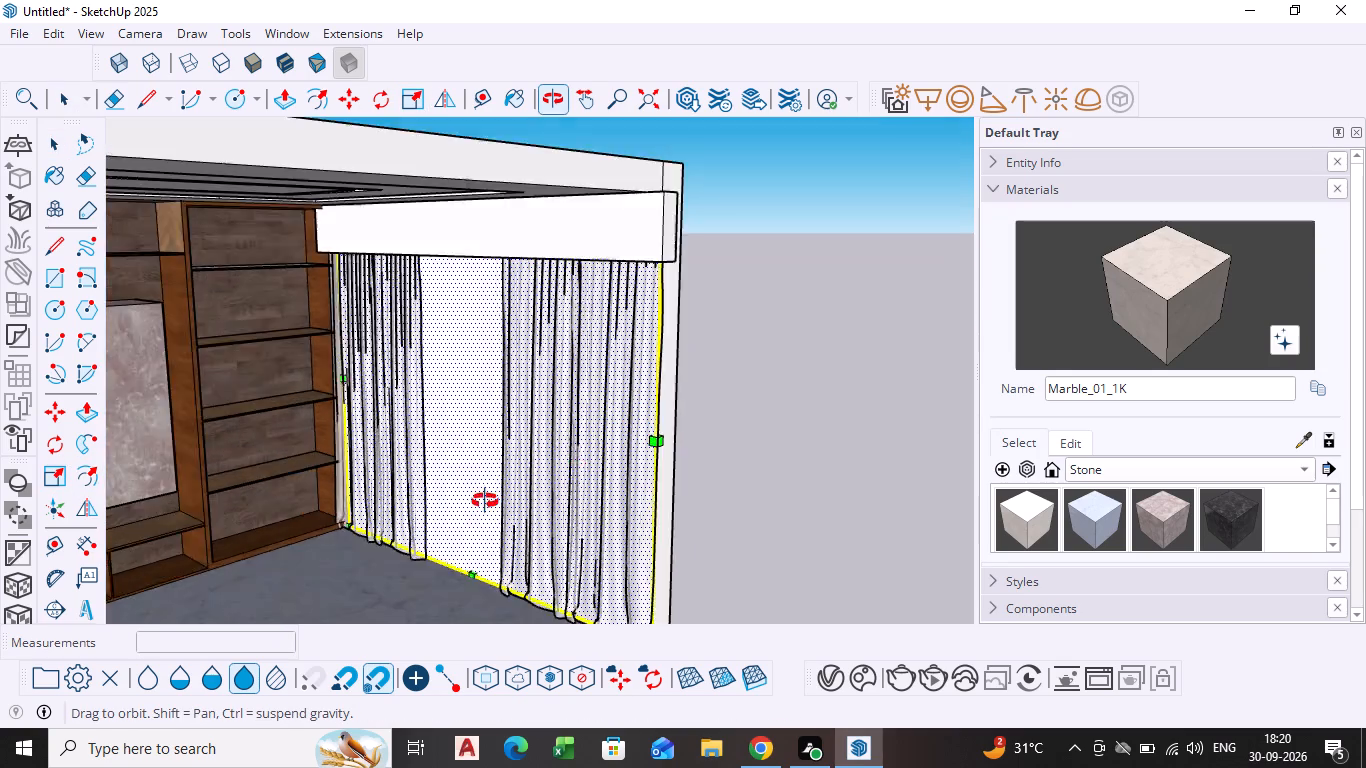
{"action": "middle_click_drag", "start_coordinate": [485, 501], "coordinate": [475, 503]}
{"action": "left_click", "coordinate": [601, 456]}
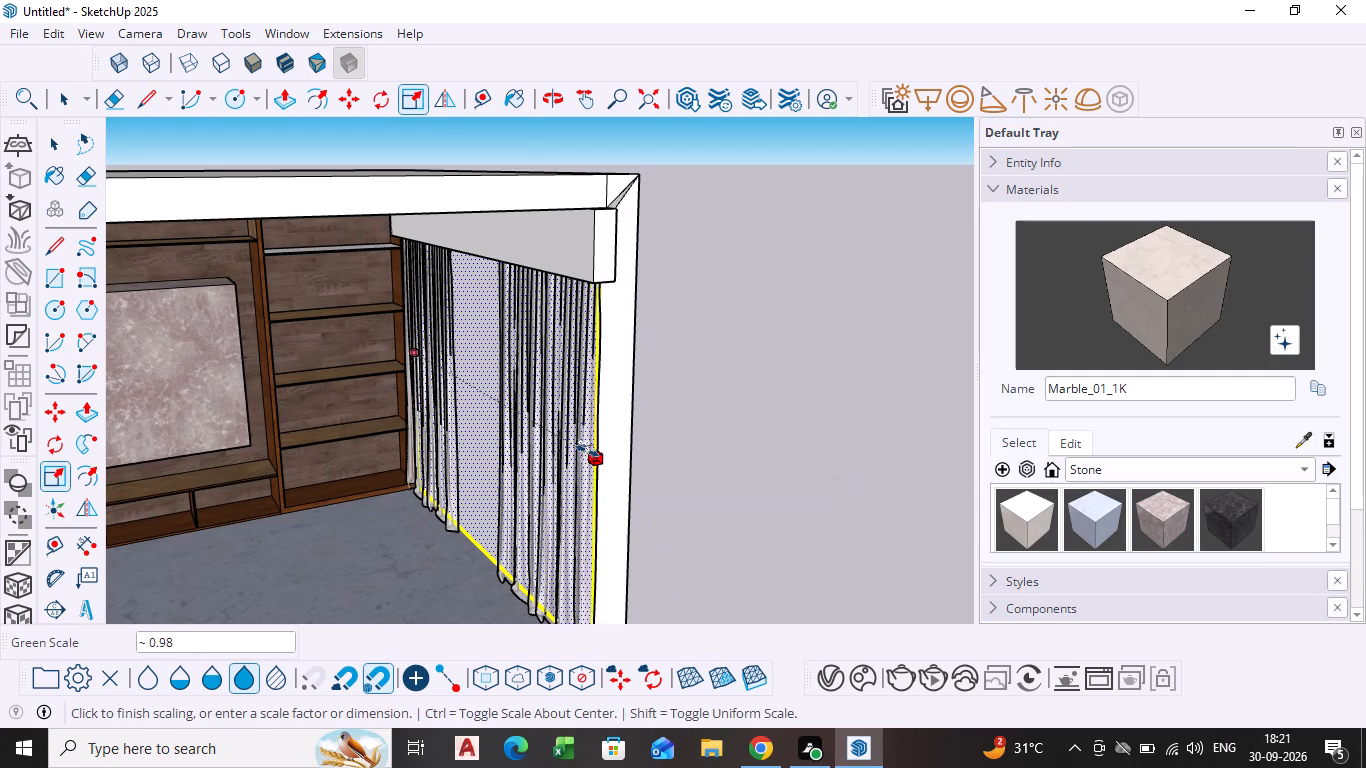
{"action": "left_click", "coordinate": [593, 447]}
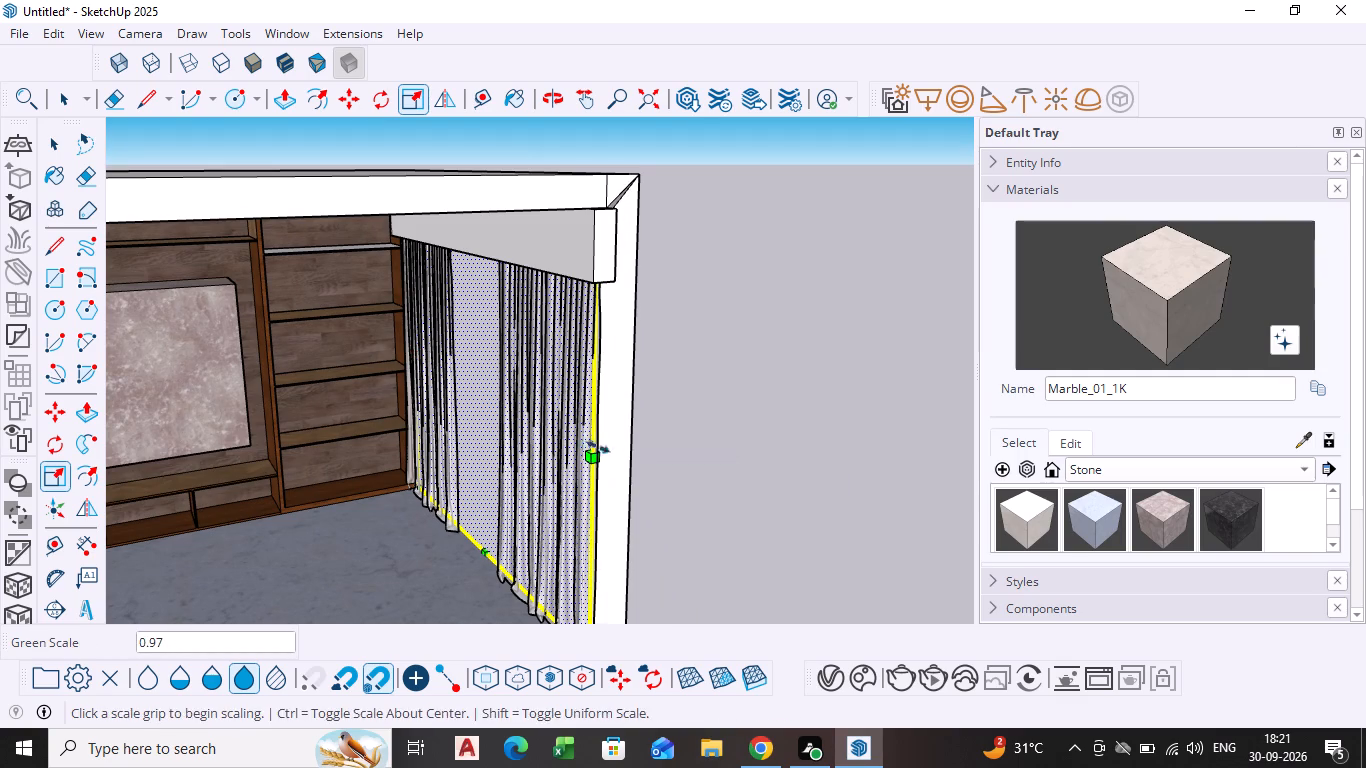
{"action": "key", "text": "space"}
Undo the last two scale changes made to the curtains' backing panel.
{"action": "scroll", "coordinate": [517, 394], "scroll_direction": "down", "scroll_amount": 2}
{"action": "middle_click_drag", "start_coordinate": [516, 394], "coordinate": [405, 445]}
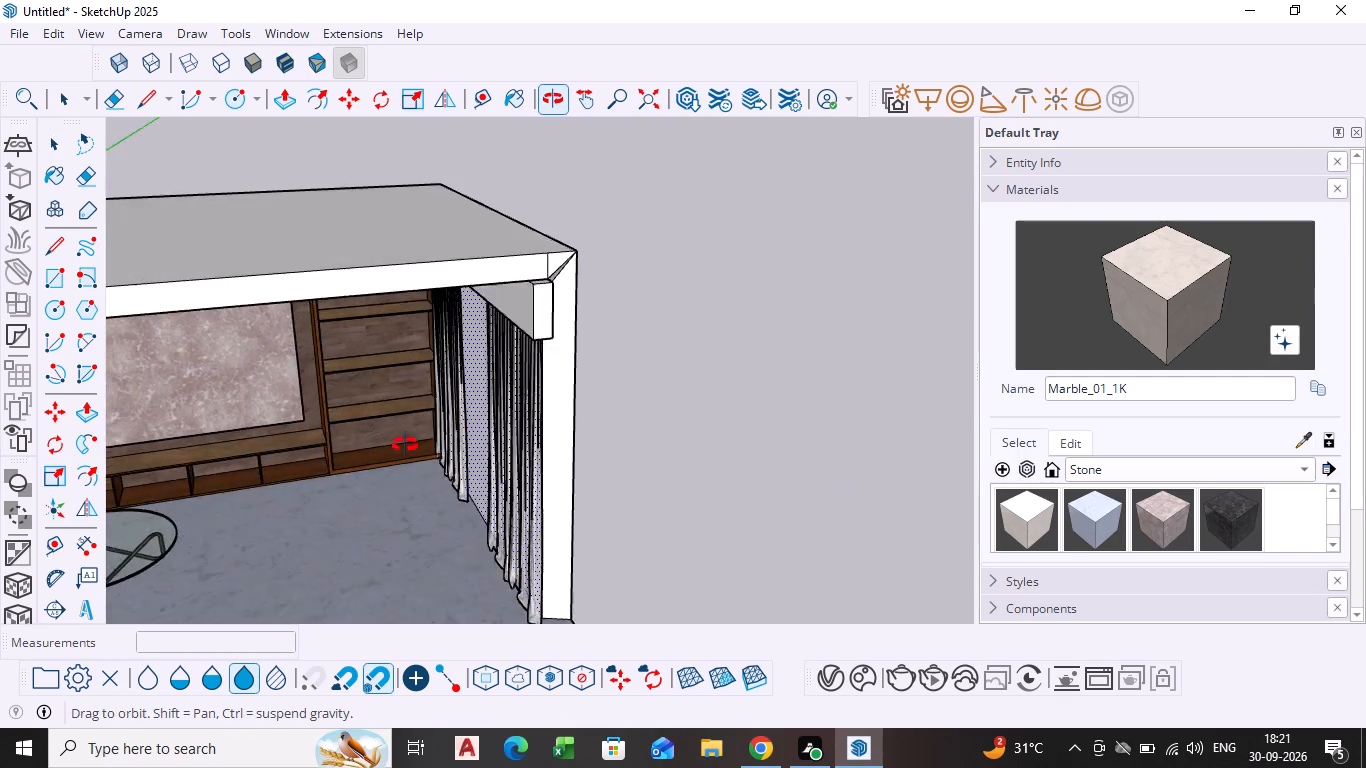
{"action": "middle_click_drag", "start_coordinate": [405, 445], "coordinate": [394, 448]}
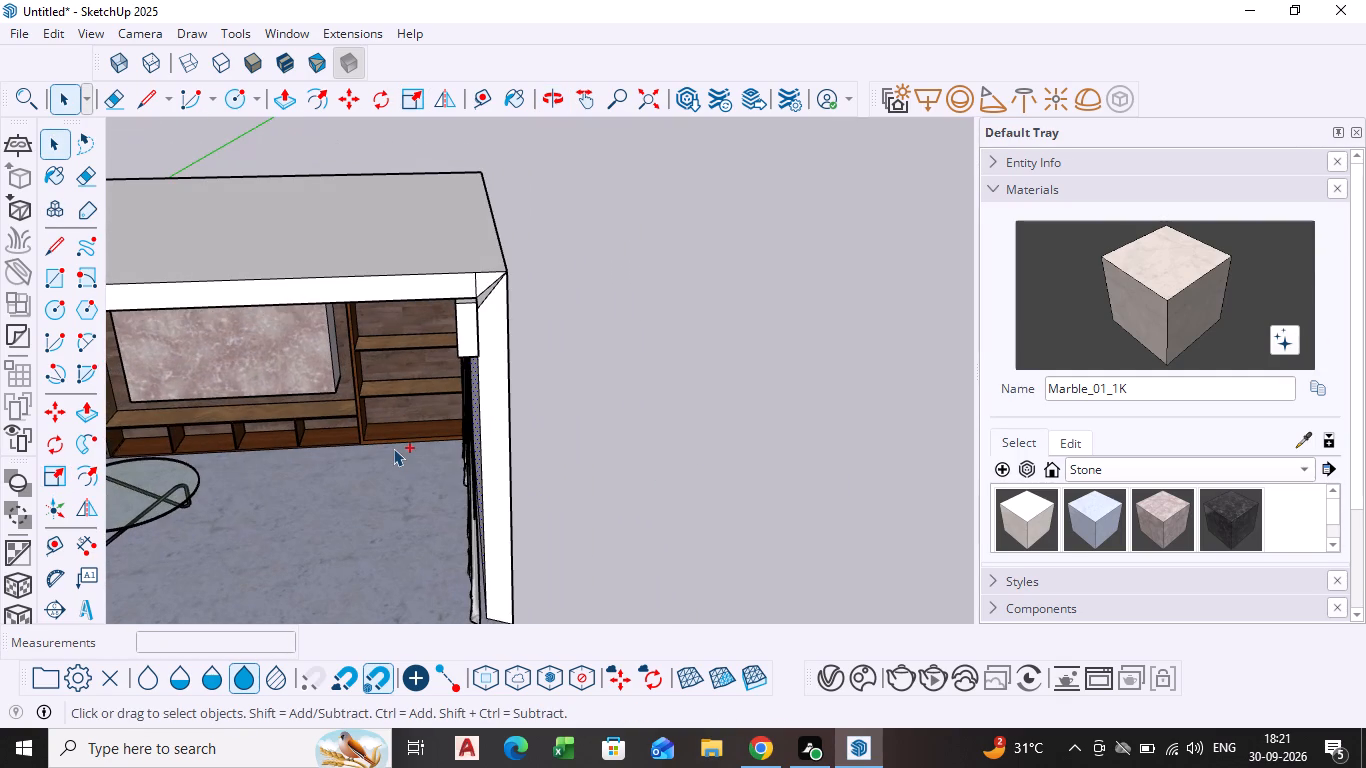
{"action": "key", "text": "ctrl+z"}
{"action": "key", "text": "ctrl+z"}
Examine the fitted curtains and the furnished living room from the open front and at close range.
{"action": "middle_click_drag", "start_coordinate": [384, 445], "coordinate": [547, 327]}
{"action": "scroll", "coordinate": [488, 333], "scroll_direction": "down", "scroll_amount": 1}
{"action": "scroll", "coordinate": [555, 395], "scroll_direction": "up", "scroll_amount": 3}
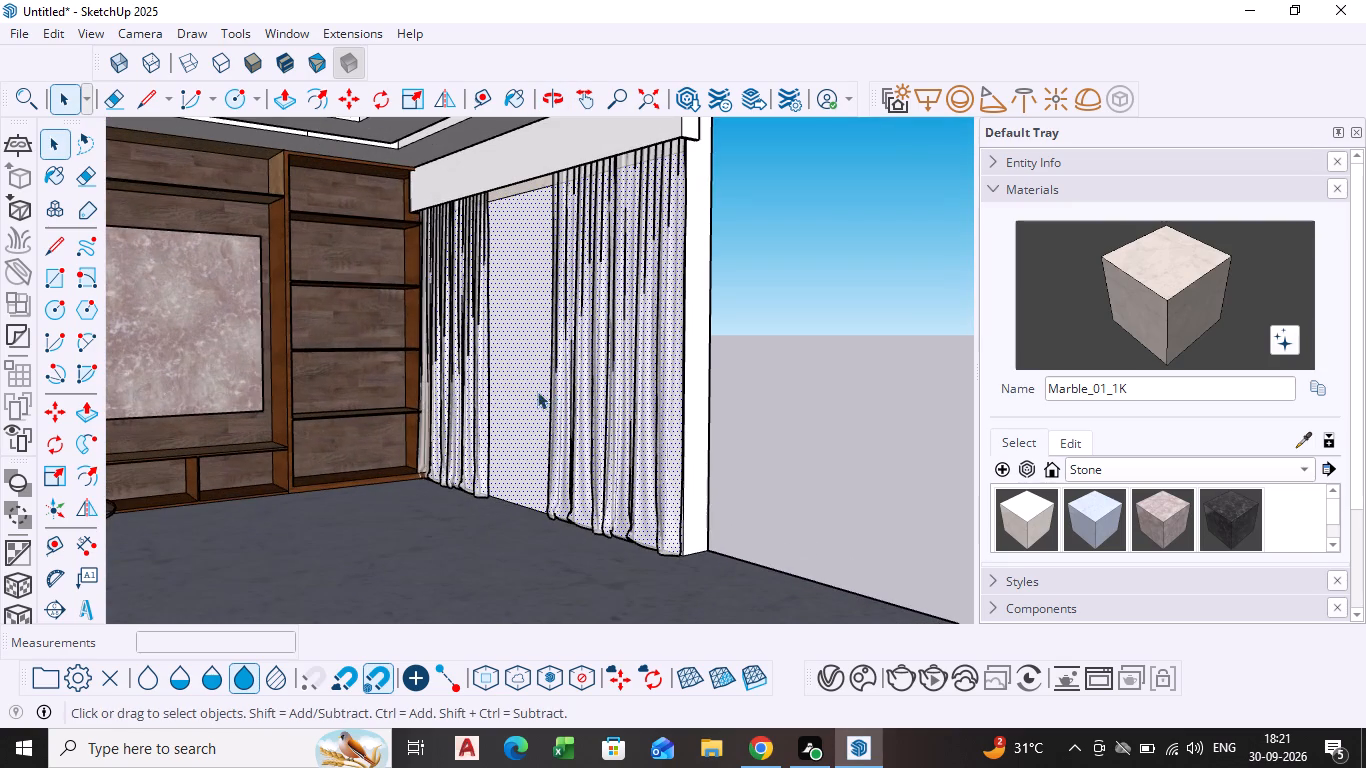
{"action": "scroll", "coordinate": [498, 353], "scroll_direction": "down", "scroll_amount": 5}
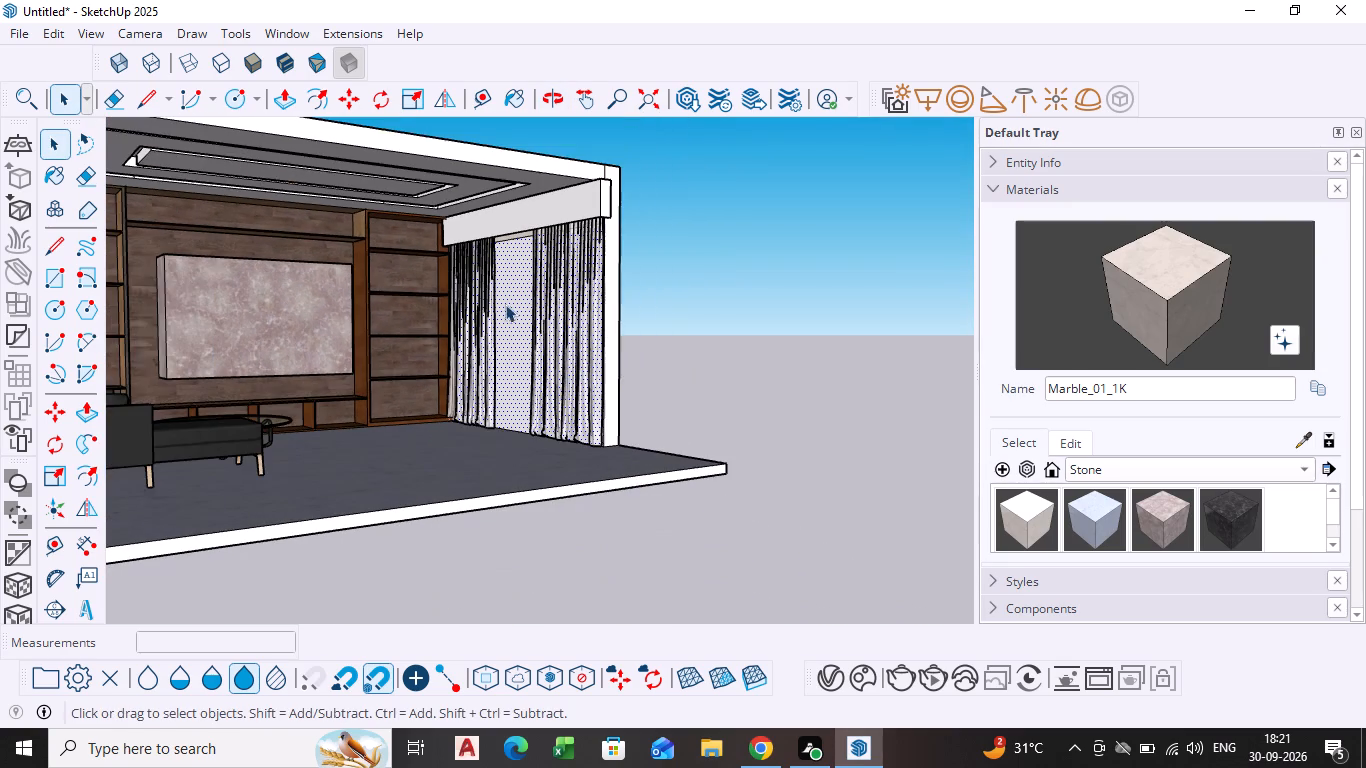
{"action": "middle_click_drag", "start_coordinate": [376, 472], "coordinate": [277, 490]}
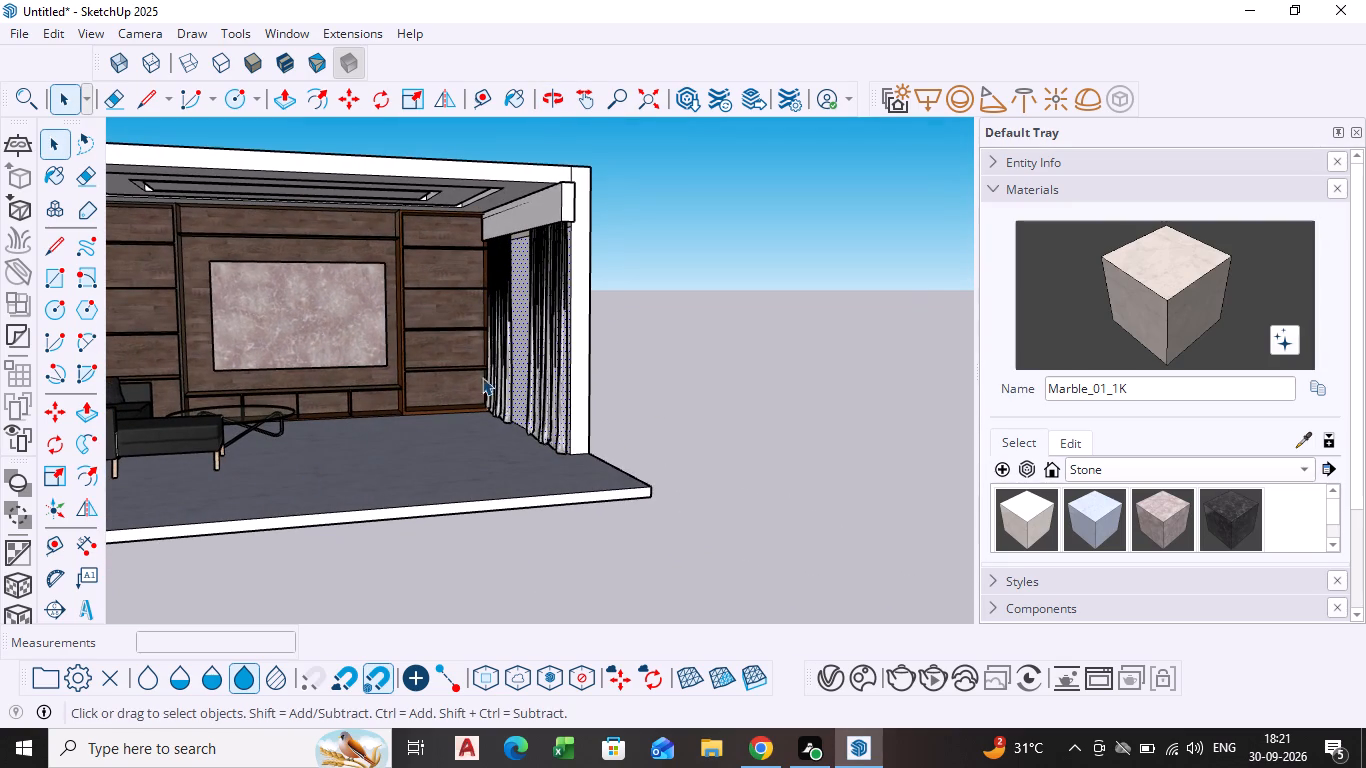
{"action": "scroll", "coordinate": [563, 226], "scroll_direction": "up", "scroll_amount": 6}
{"action": "scroll", "coordinate": [422, 382], "scroll_direction": "down", "scroll_amount": 8}
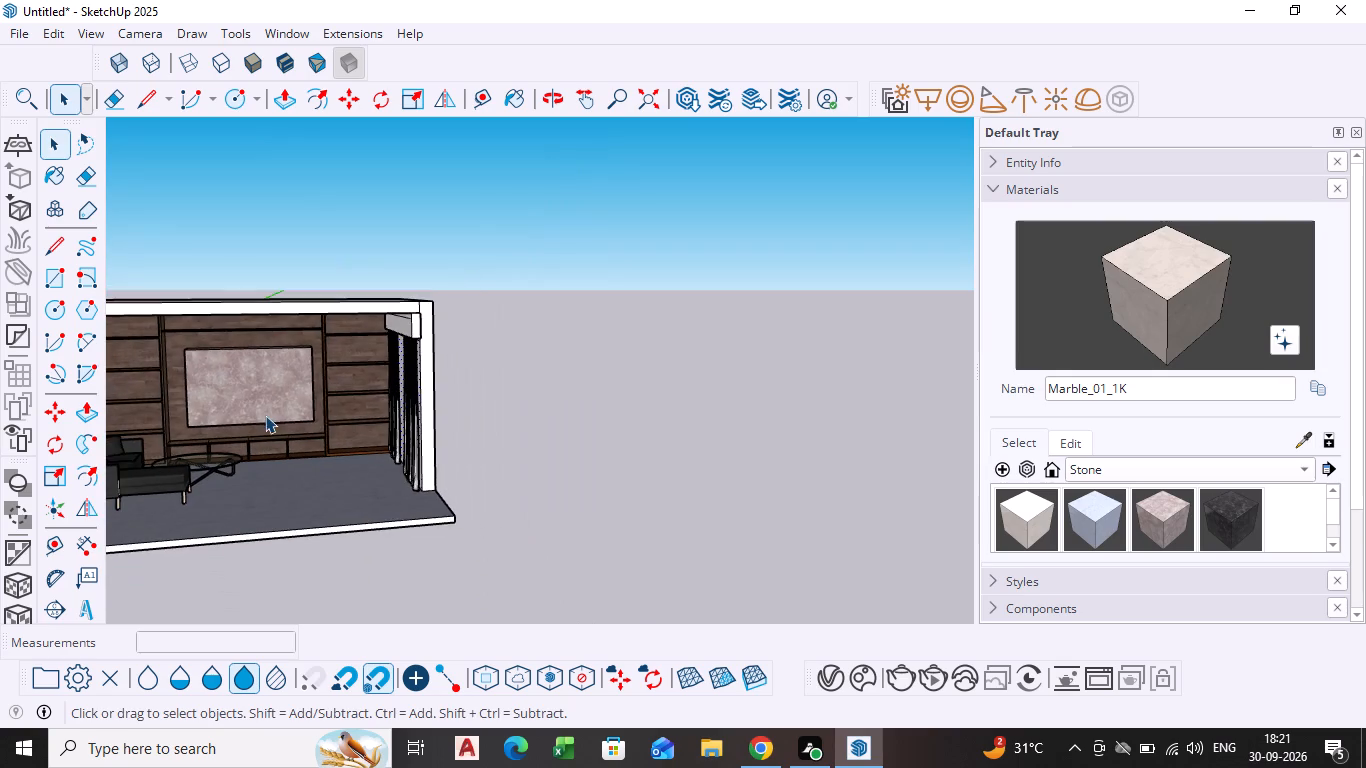
{"action": "middle_click_drag", "start_coordinate": [257, 426], "coordinate": [472, 380], "text": "shift"}
{"action": "middle_click_drag", "start_coordinate": [453, 429], "coordinate": [341, 479]}
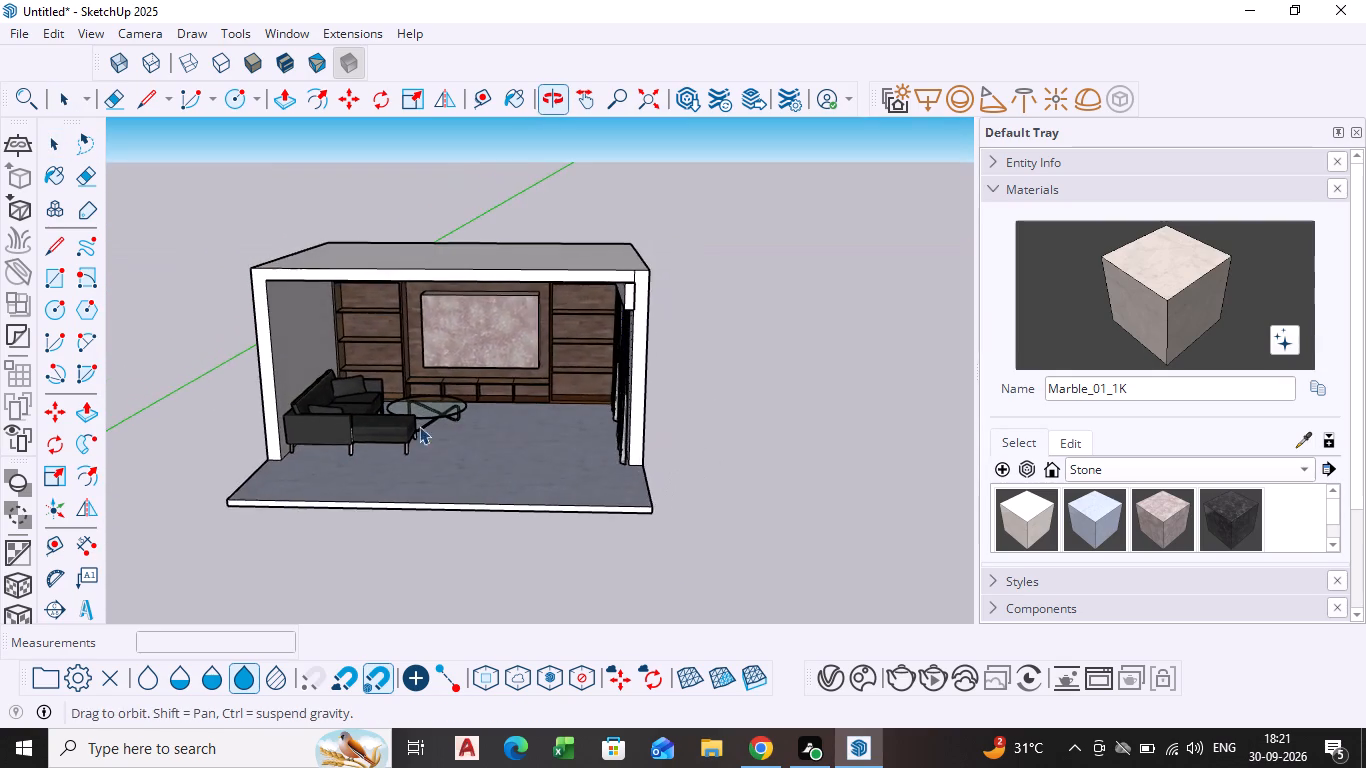
{"action": "scroll", "coordinate": [443, 387], "scroll_direction": "up", "scroll_amount": 3}
{"action": "middle_click_drag", "start_coordinate": [429, 429], "coordinate": [453, 387]}
{"action": "scroll", "coordinate": [317, 358], "scroll_direction": "up", "scroll_amount": 4}
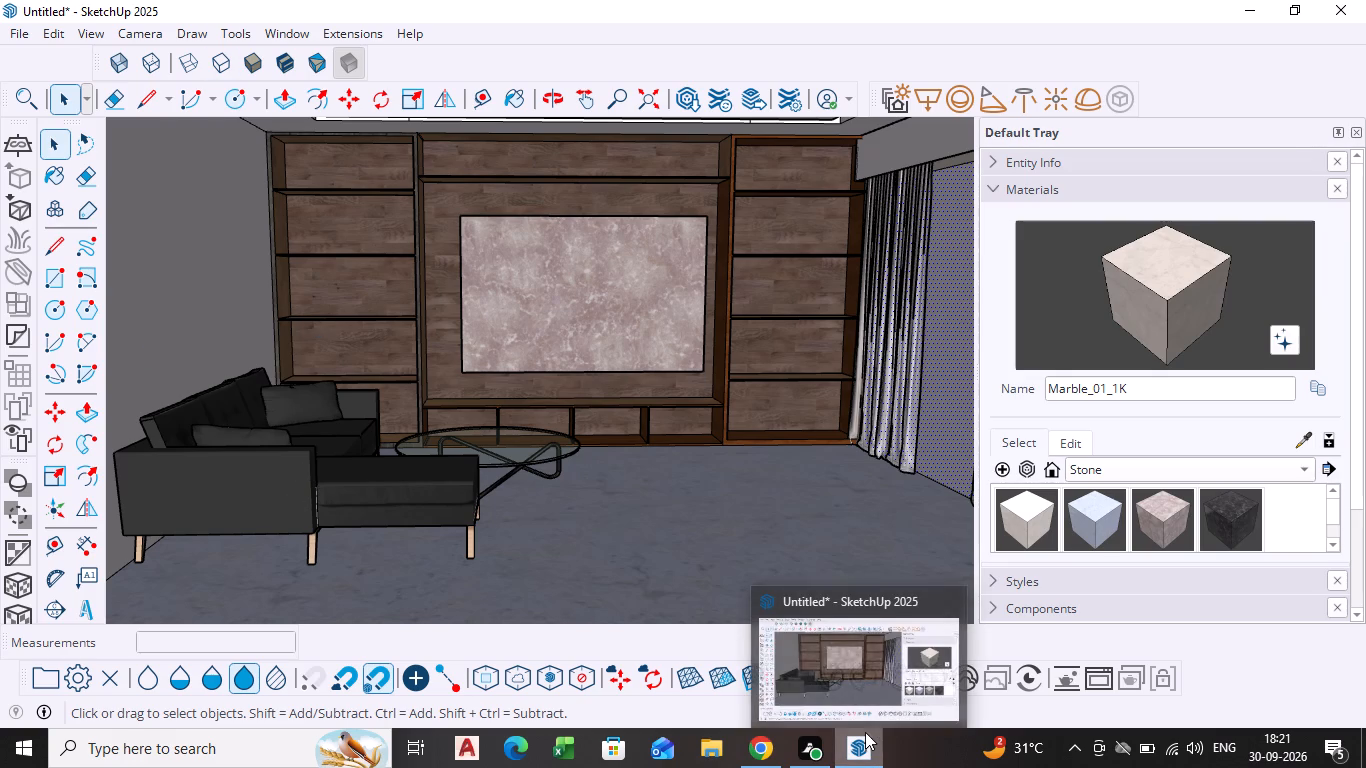
Open 3D Warehouse and search its models for "photo frames".
{"action": "left_click", "coordinate": [269, 32]}
{"action": "left_click", "coordinate": [319, 193]}
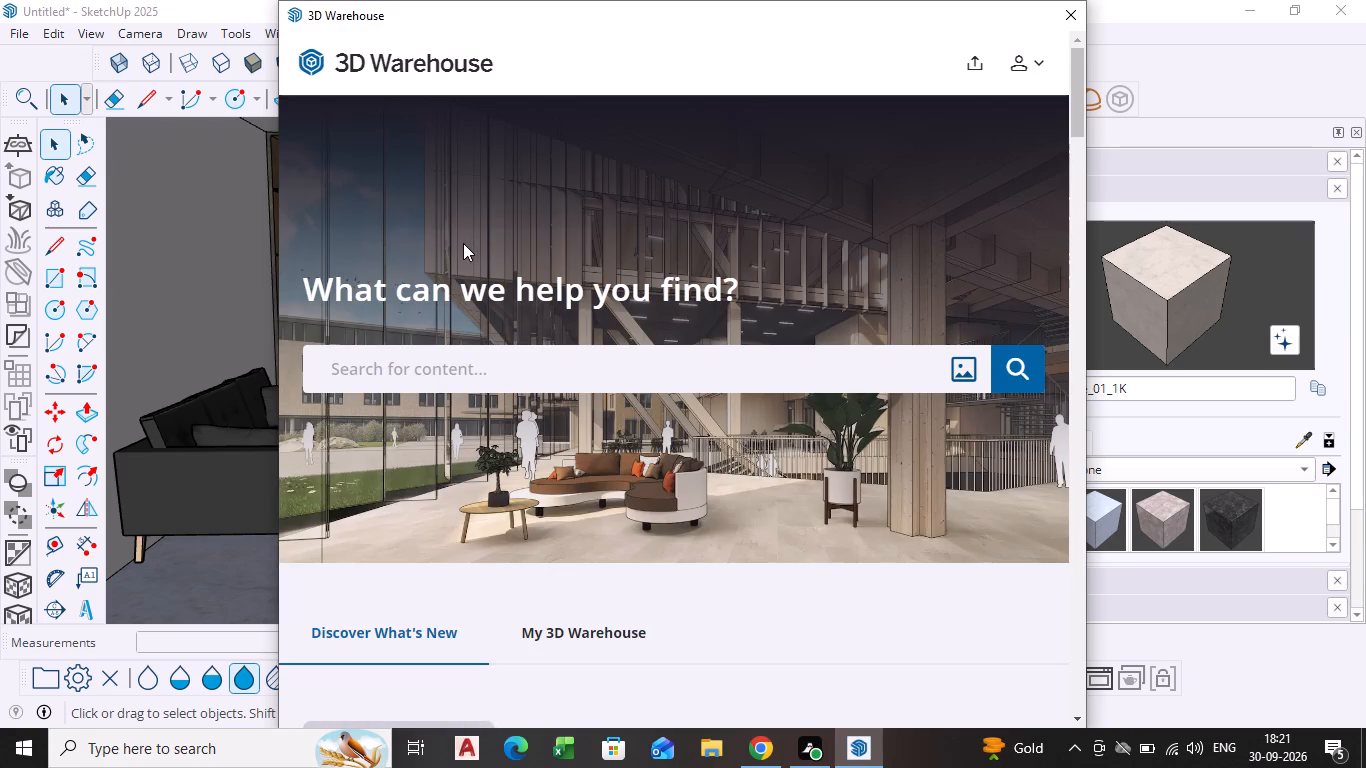
{"action": "left_click", "coordinate": [395, 370]}
{"action": "type", "text": "pho"}
{"action": "type", "text": "to frames"}
{"action": "key", "text": "Return"}
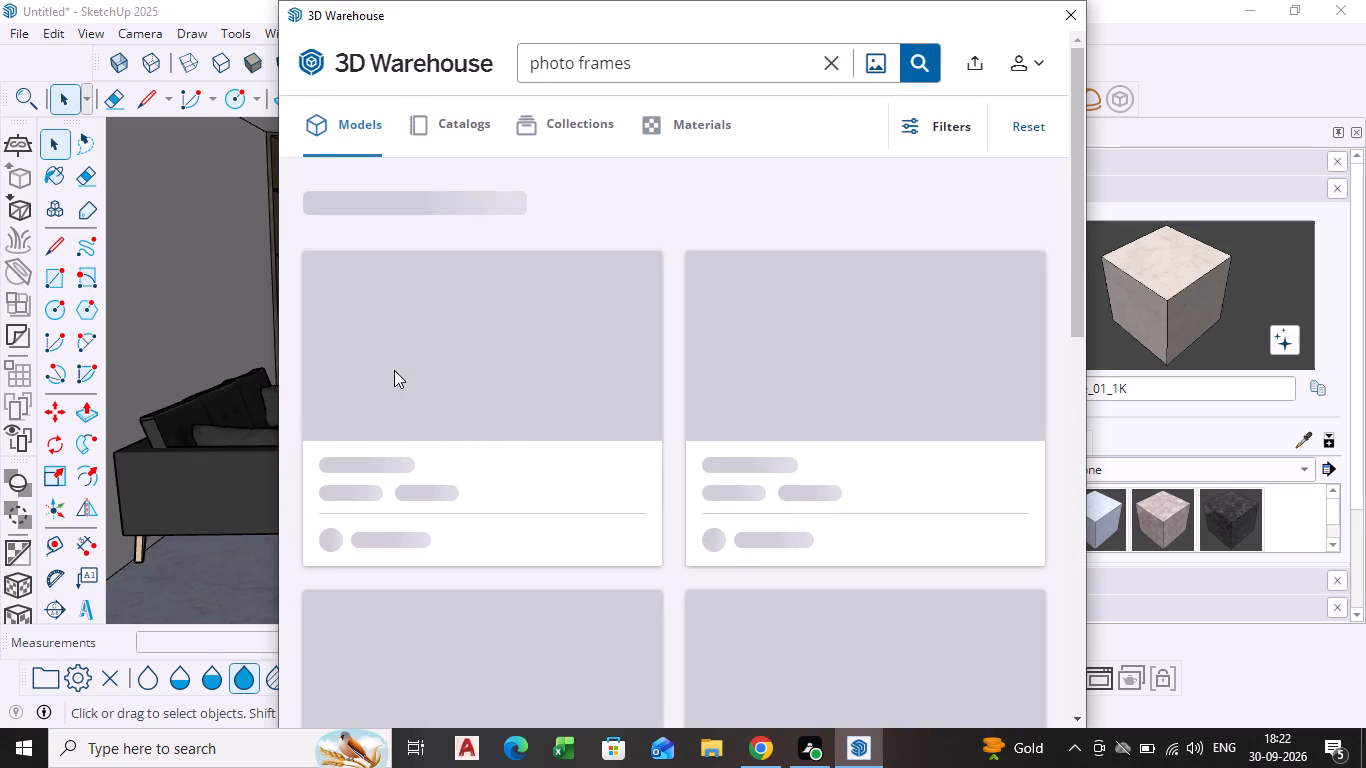
Browse the photo frame models and load the 953 KB PHOTO FRAME set of ten monochrome artworks directly into the model.
{"action": "scroll", "coordinate": [773, 503], "scroll_direction": "down", "scroll_amount": 1}
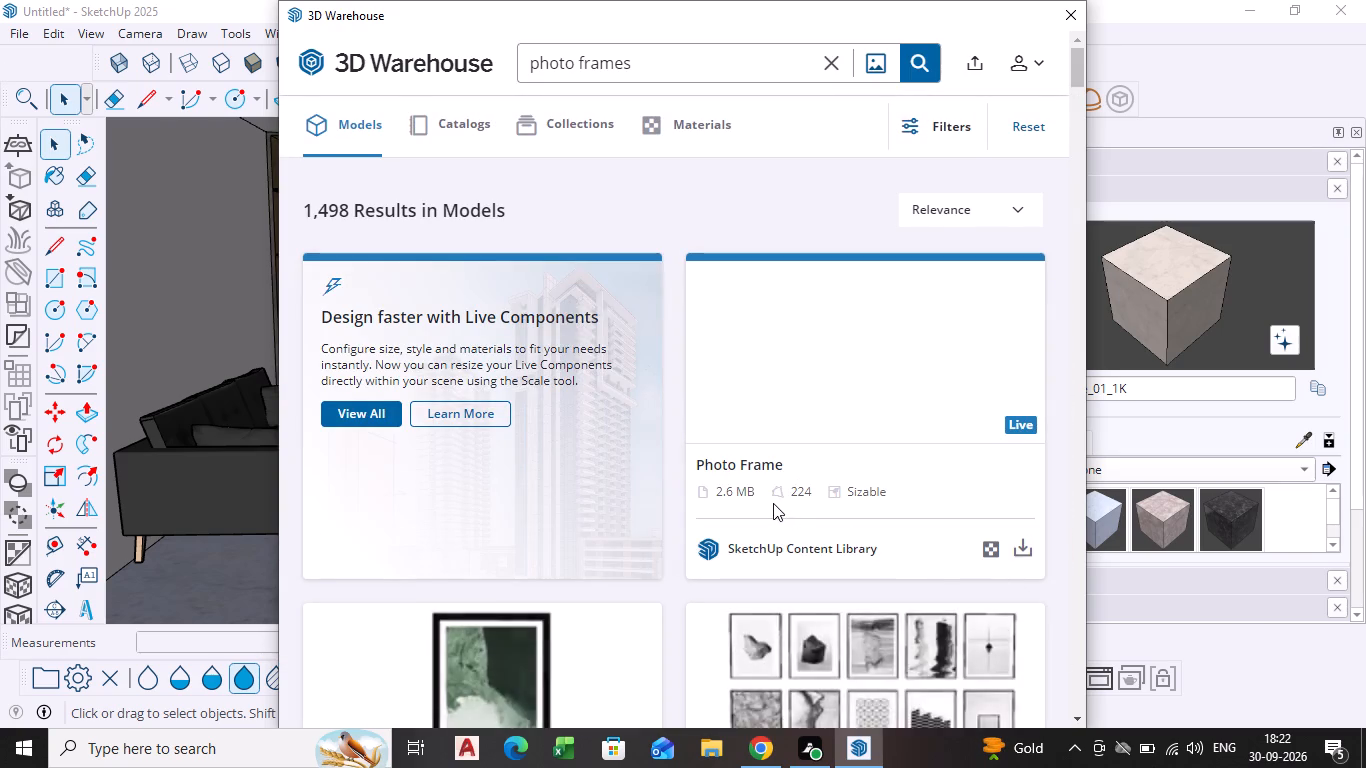
{"action": "scroll", "coordinate": [773, 503], "scroll_direction": "down", "scroll_amount": 3}
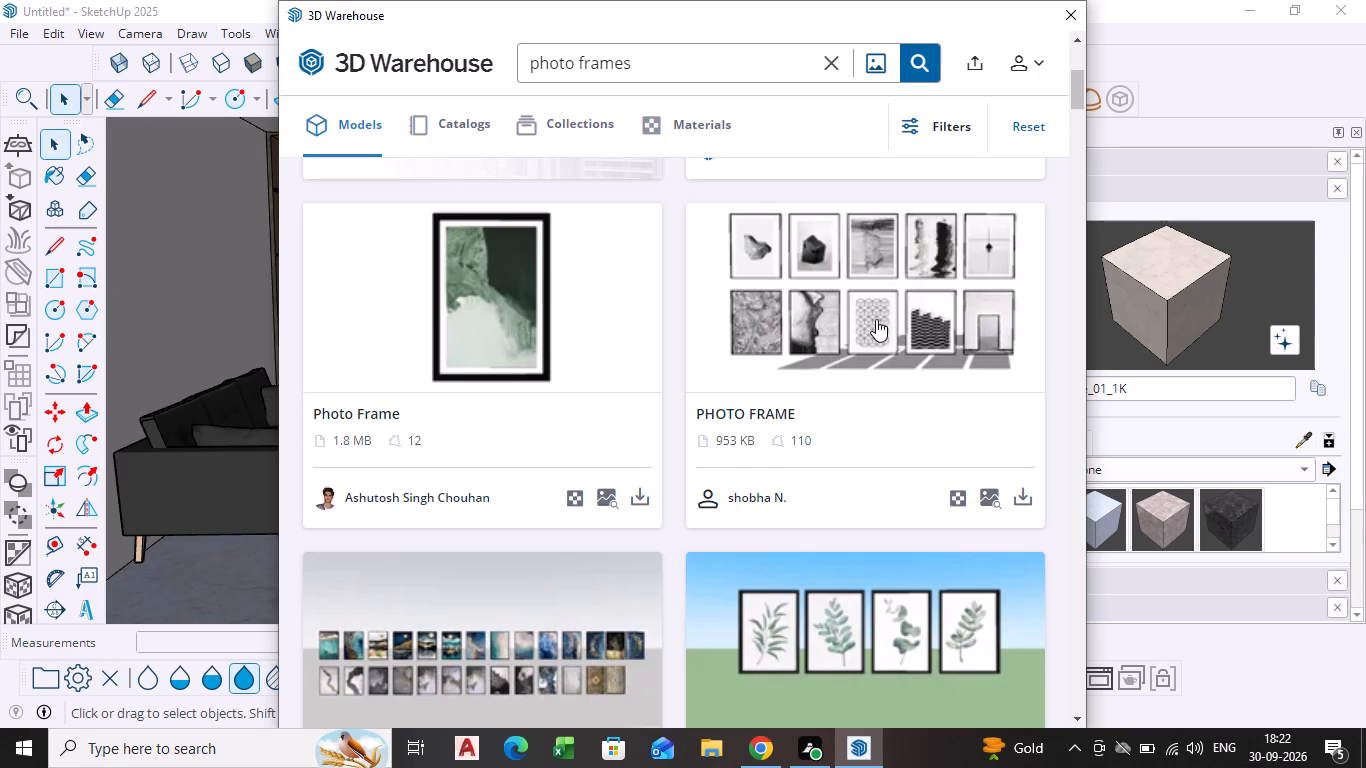
{"action": "scroll", "coordinate": [894, 414], "scroll_direction": "down", "scroll_amount": 1}
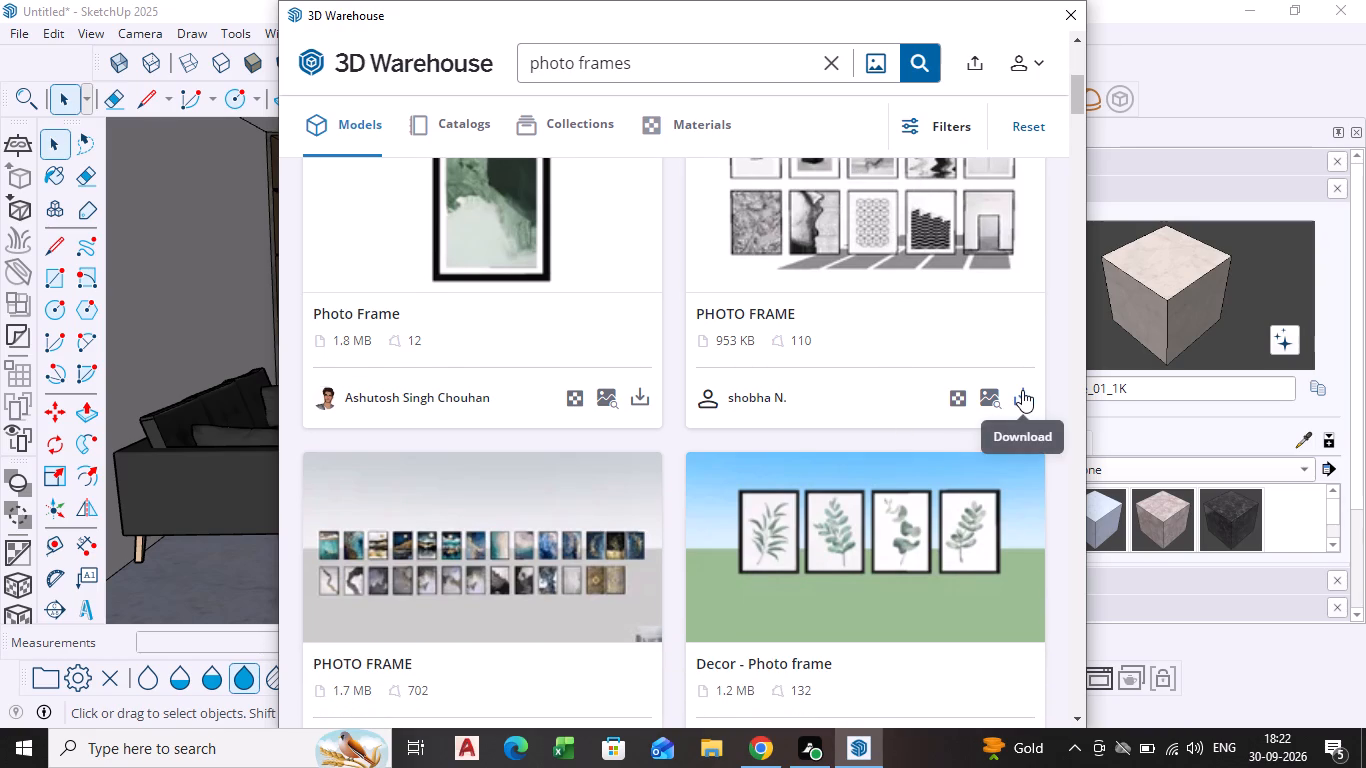
{"action": "scroll", "coordinate": [705, 432], "scroll_direction": "down", "scroll_amount": 3}
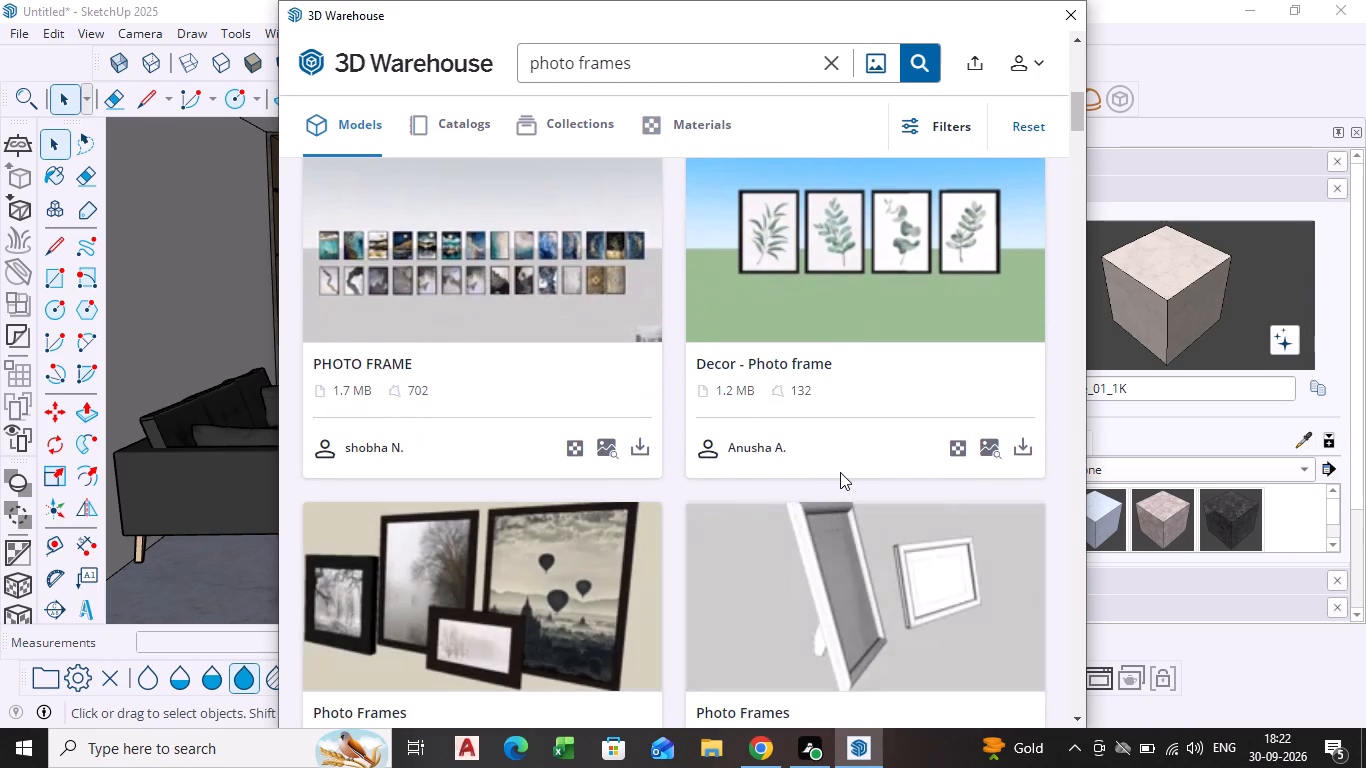
{"action": "scroll", "coordinate": [837, 475], "scroll_direction": "down", "scroll_amount": 3}
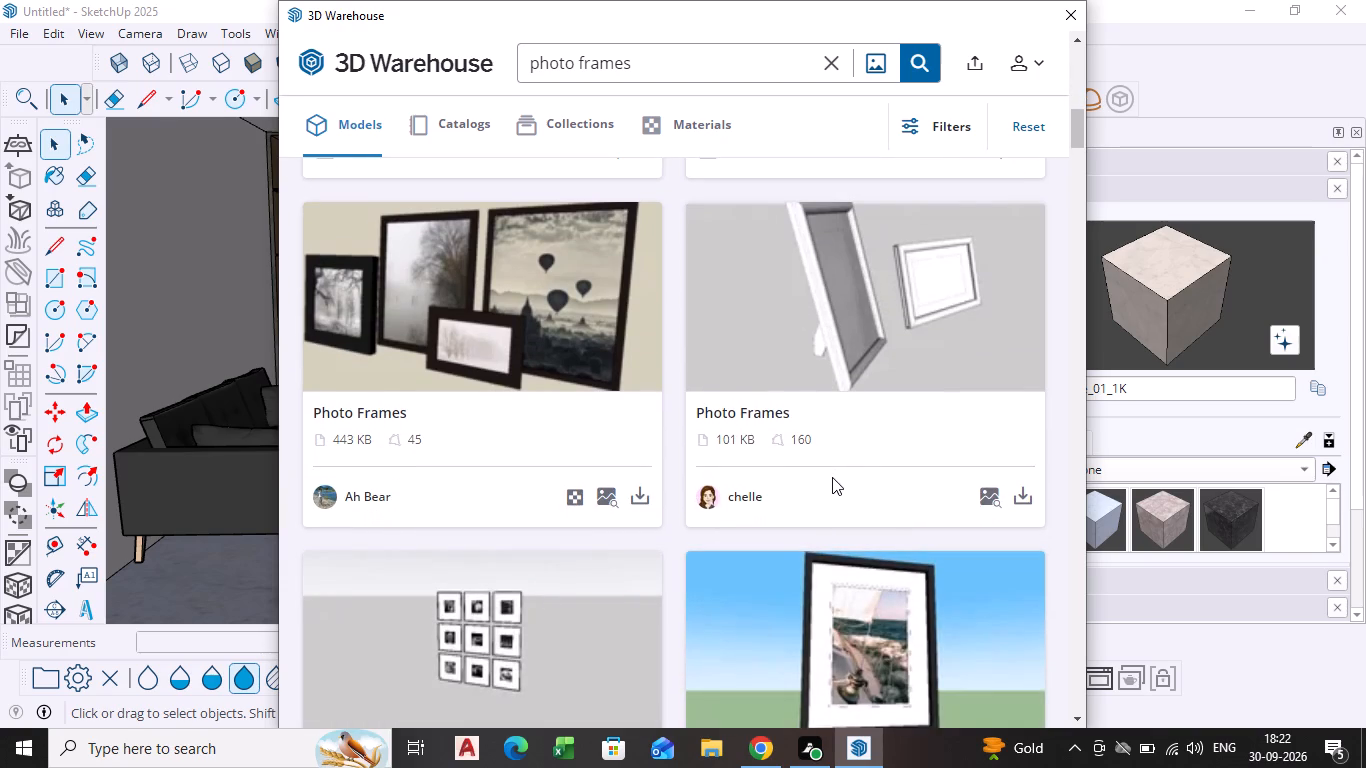
{"action": "scroll", "coordinate": [832, 477], "scroll_direction": "down", "scroll_amount": 3}
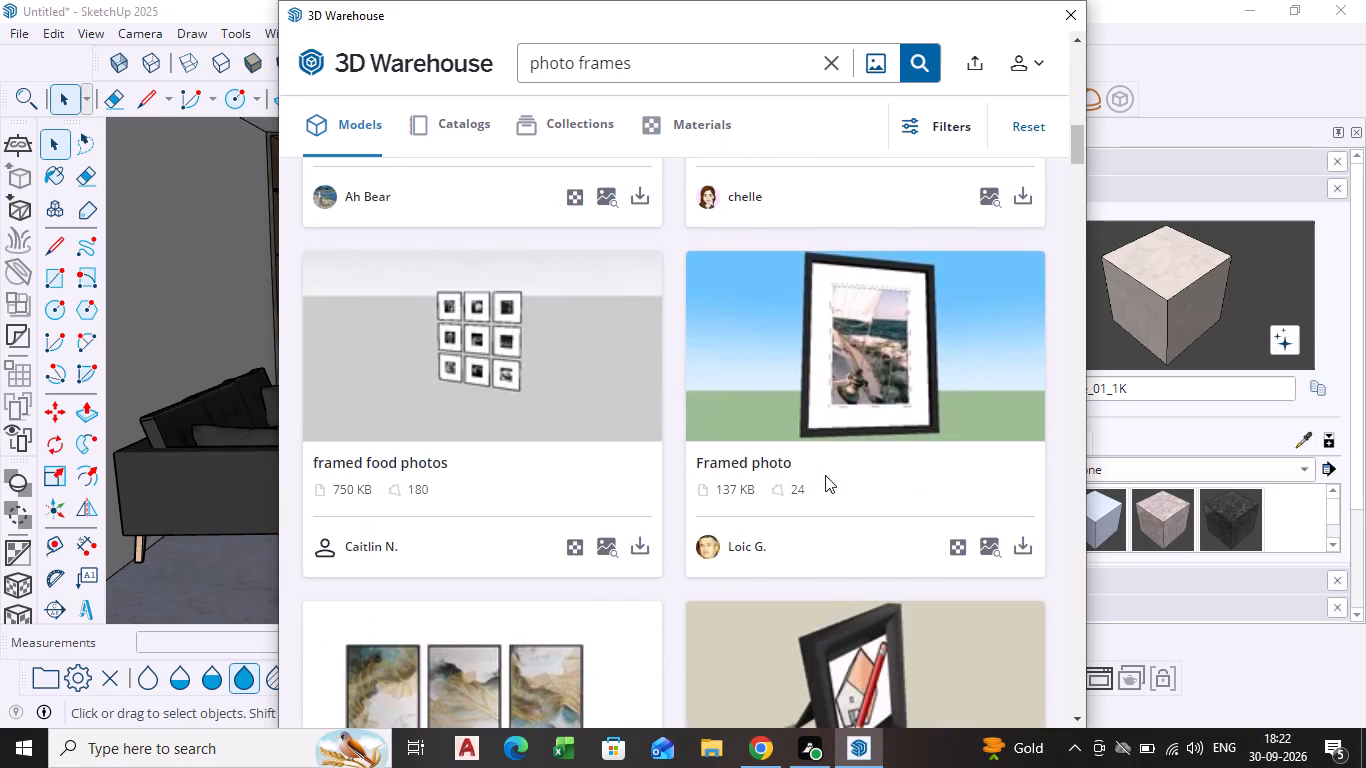
{"action": "scroll", "coordinate": [816, 472], "scroll_direction": "down", "scroll_amount": 3}
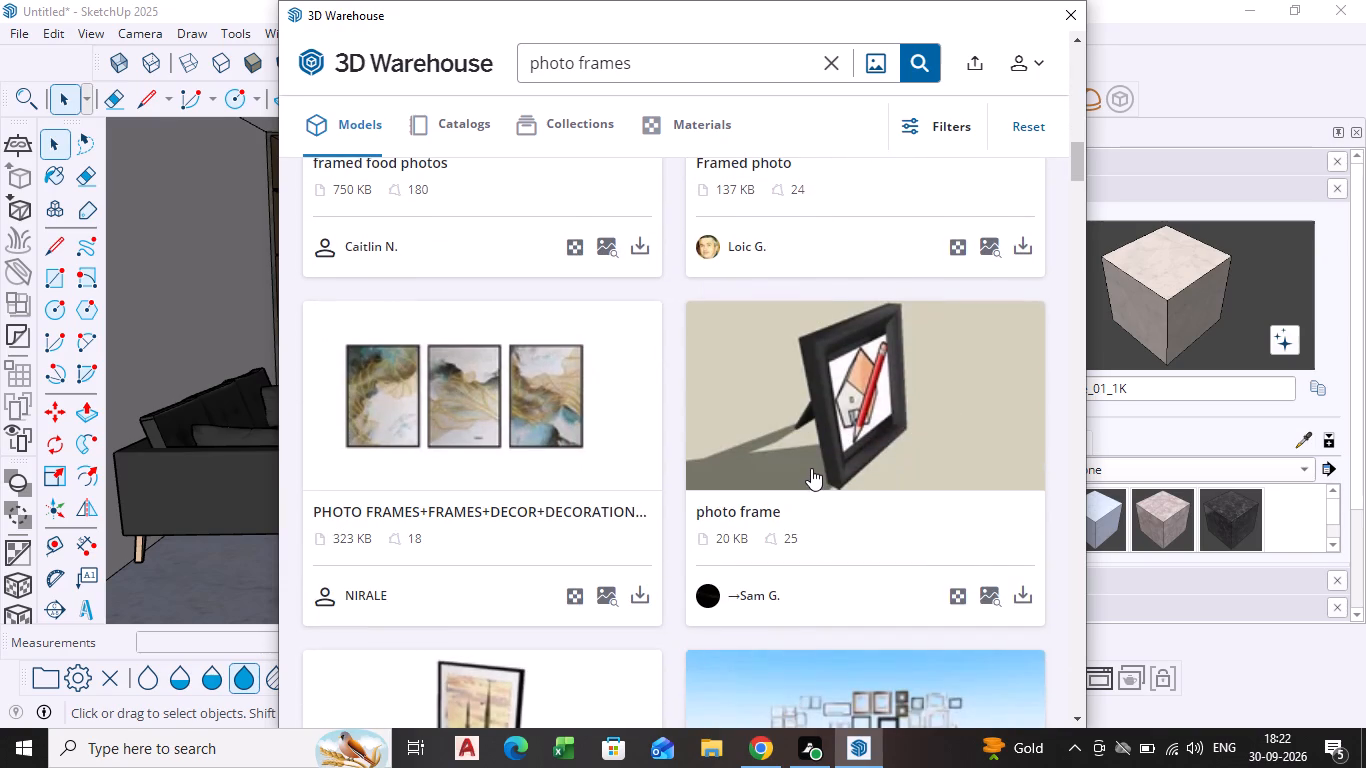
{"action": "scroll", "coordinate": [809, 466], "scroll_direction": "up", "scroll_amount": 14}
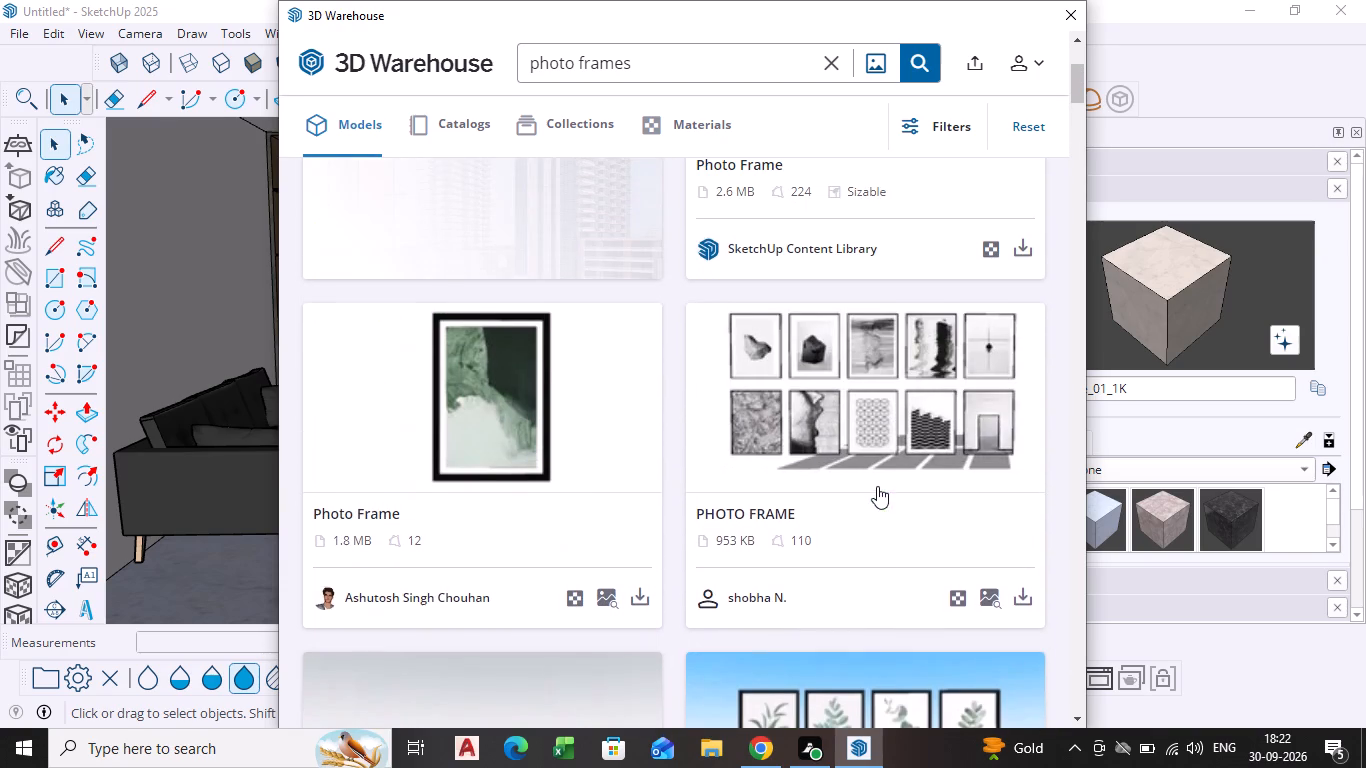
{"action": "scroll", "coordinate": [912, 507], "scroll_direction": "up", "scroll_amount": 3}
{"action": "scroll", "coordinate": [912, 508], "scroll_direction": "down", "scroll_amount": 3}
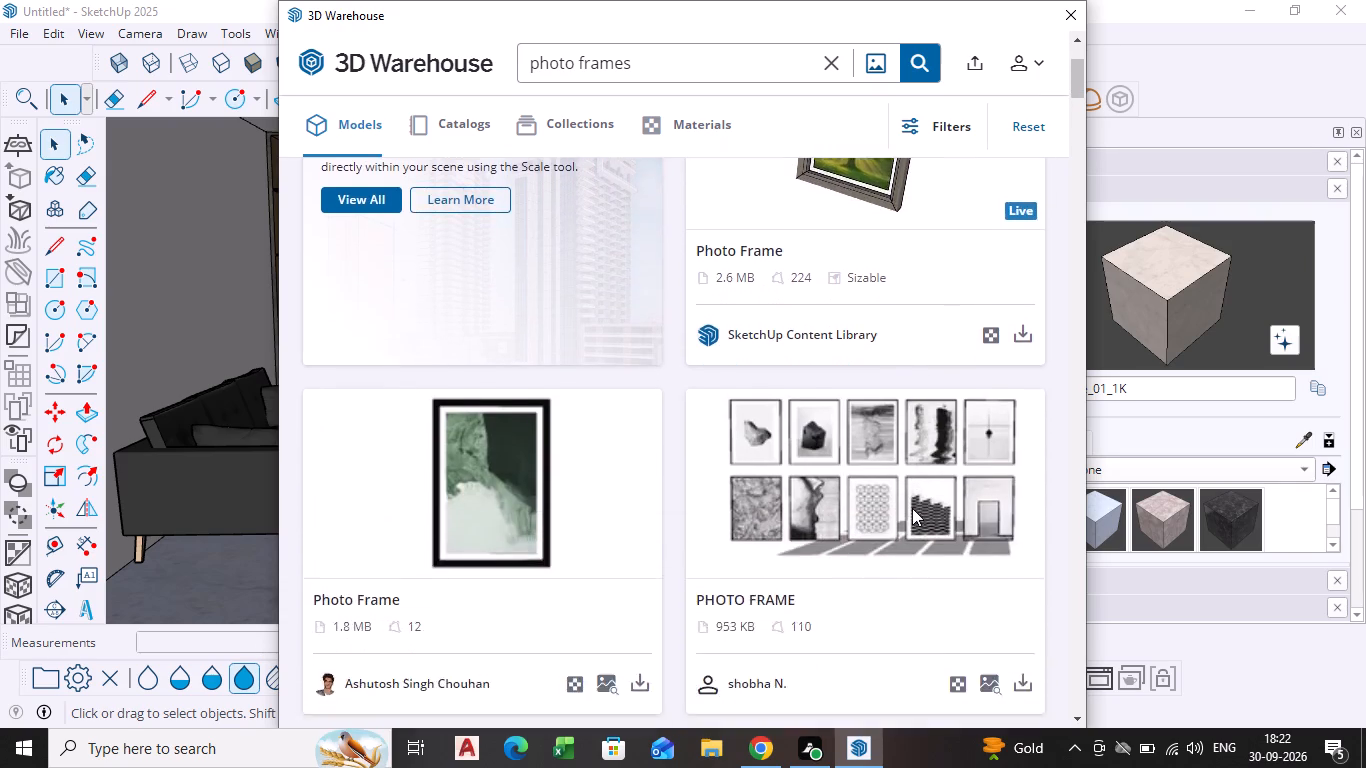
{"action": "left_click", "coordinate": [1020, 596]}
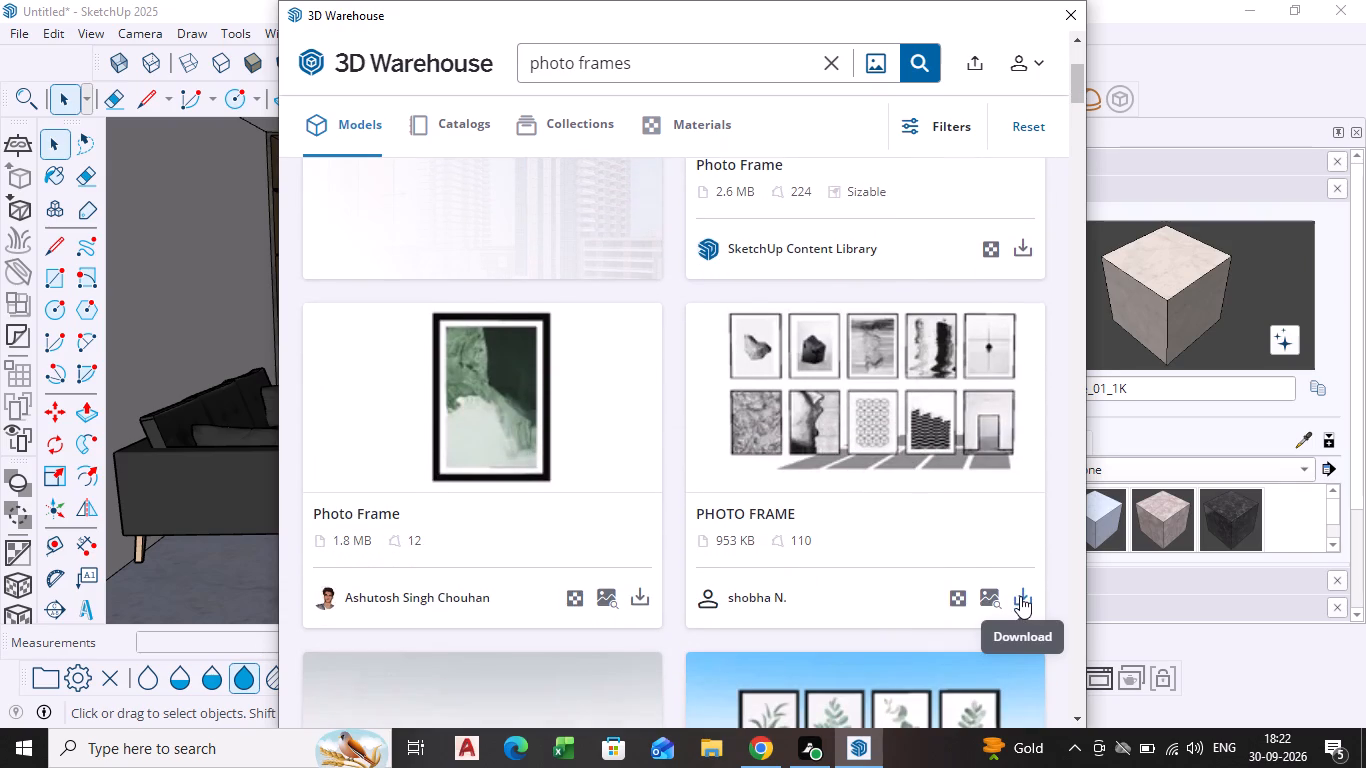
{"action": "left_click", "coordinate": [619, 401]}
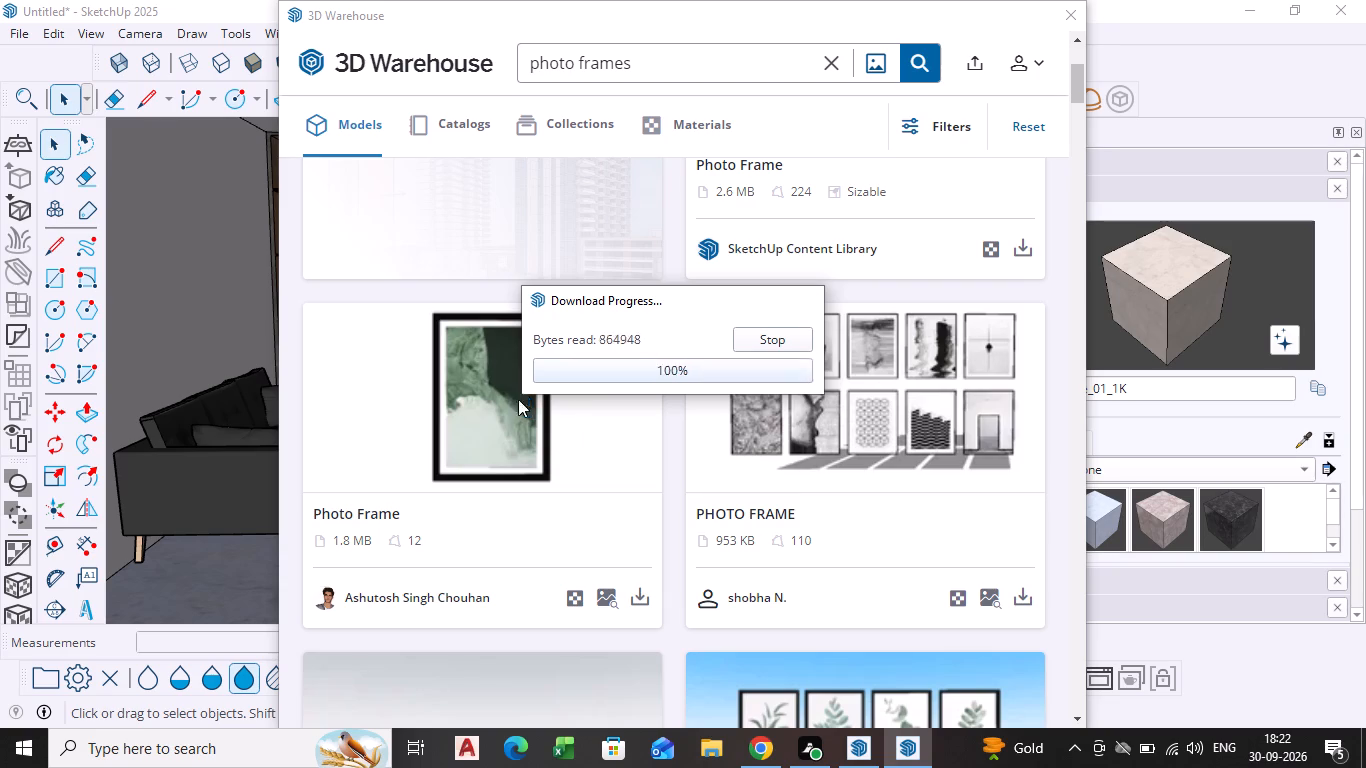
Place the downloaded set of ten photo frames at the open front of the room, near the sofa.
{"action": "scroll", "coordinate": [495, 406], "scroll_direction": "down", "scroll_amount": 7}
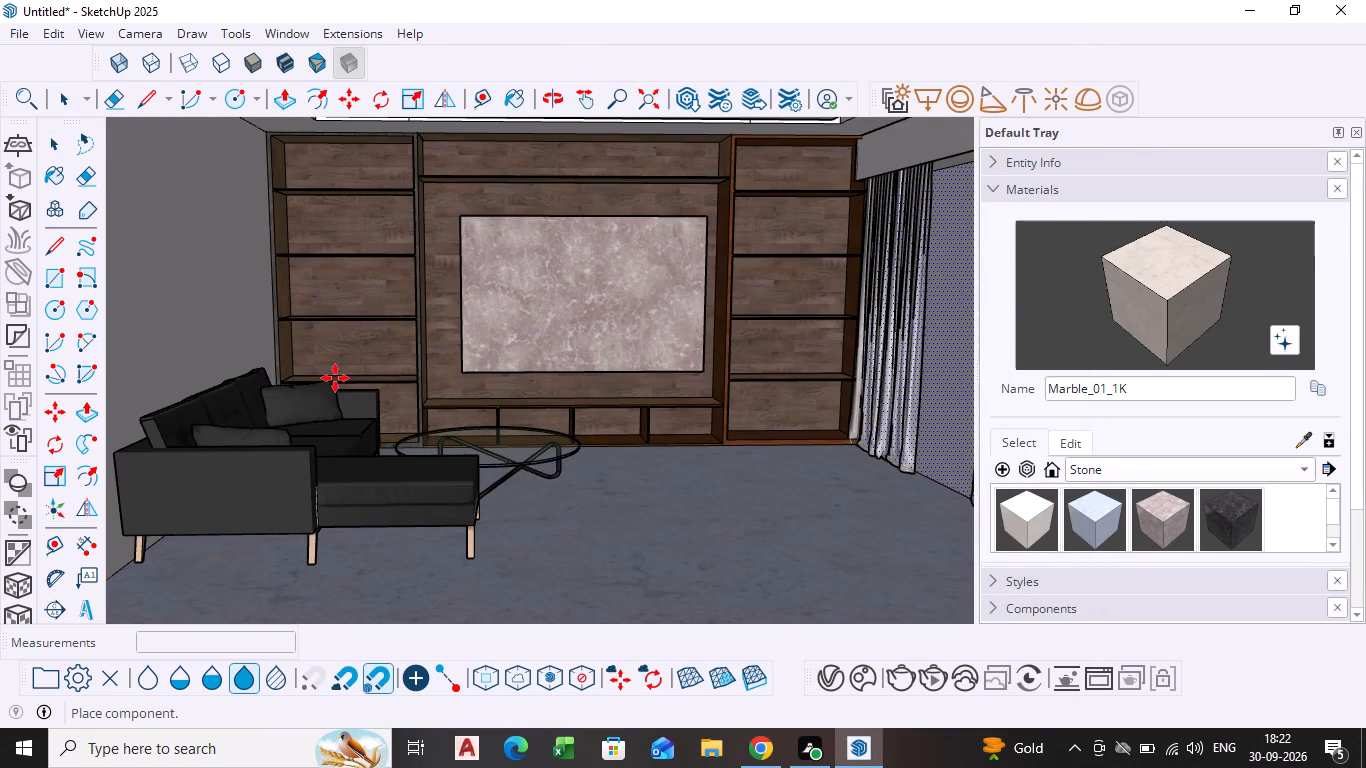
{"action": "scroll", "coordinate": [335, 378], "scroll_direction": "down", "scroll_amount": 2}
{"action": "middle_click_drag", "start_coordinate": [366, 445], "coordinate": [461, 535], "text": "shift"}
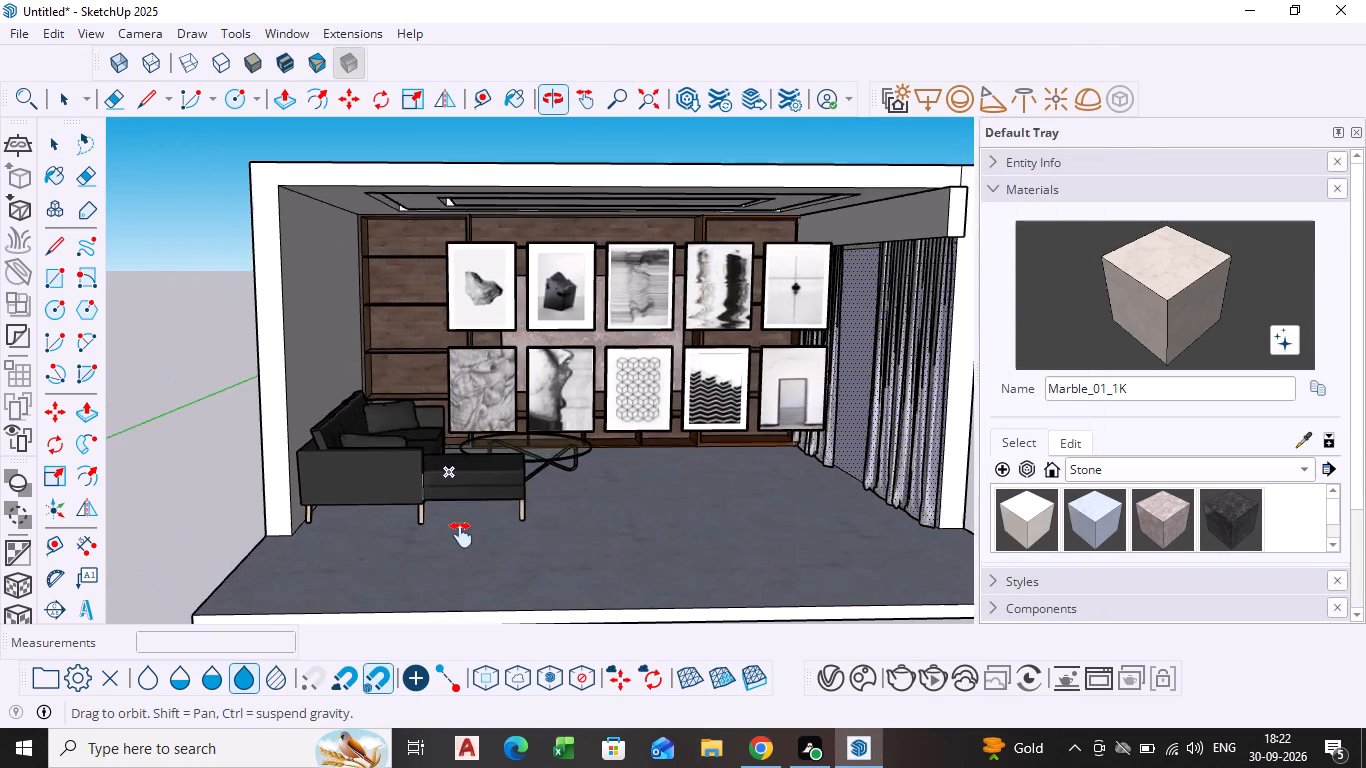
{"action": "middle_click_drag", "start_coordinate": [461, 535], "coordinate": [460, 549], "text": "shift"}
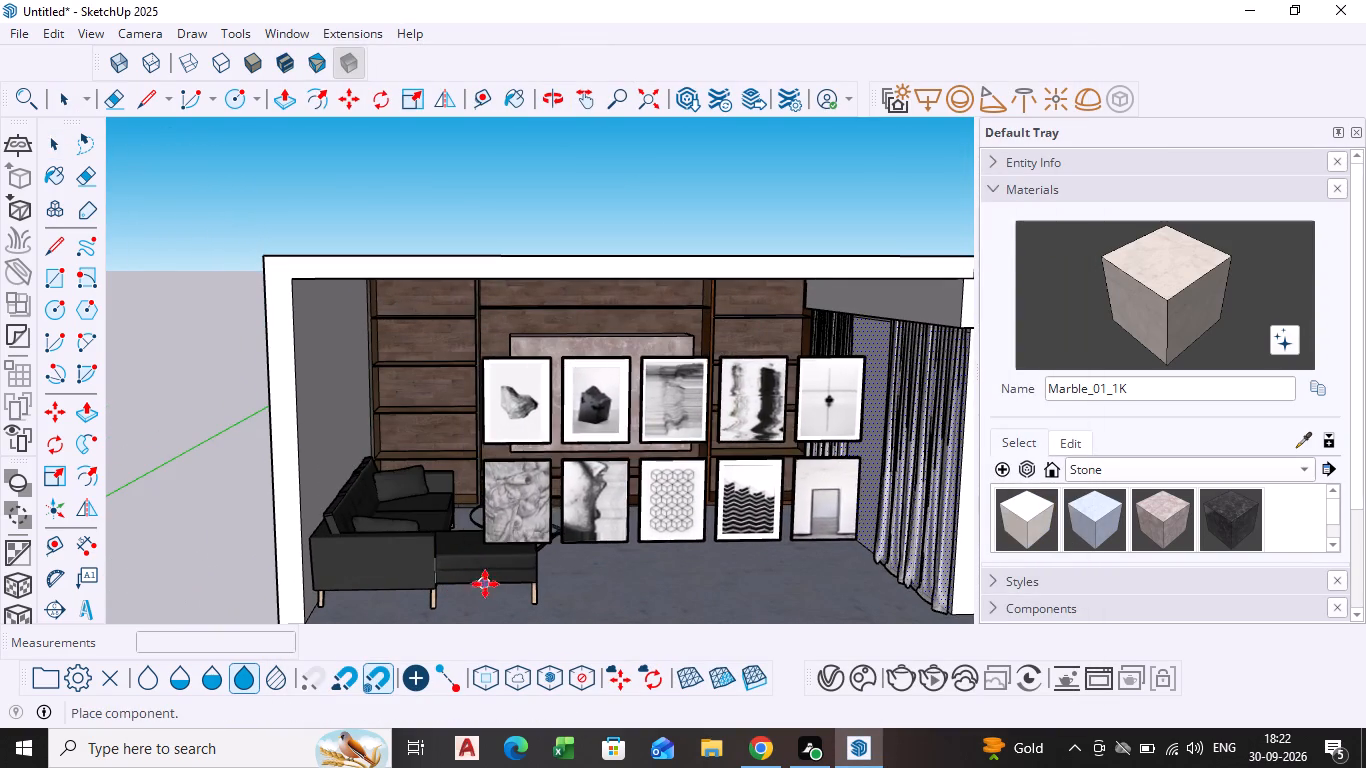
{"action": "left_click", "coordinate": [542, 590]}
{"action": "key", "text": "space"}
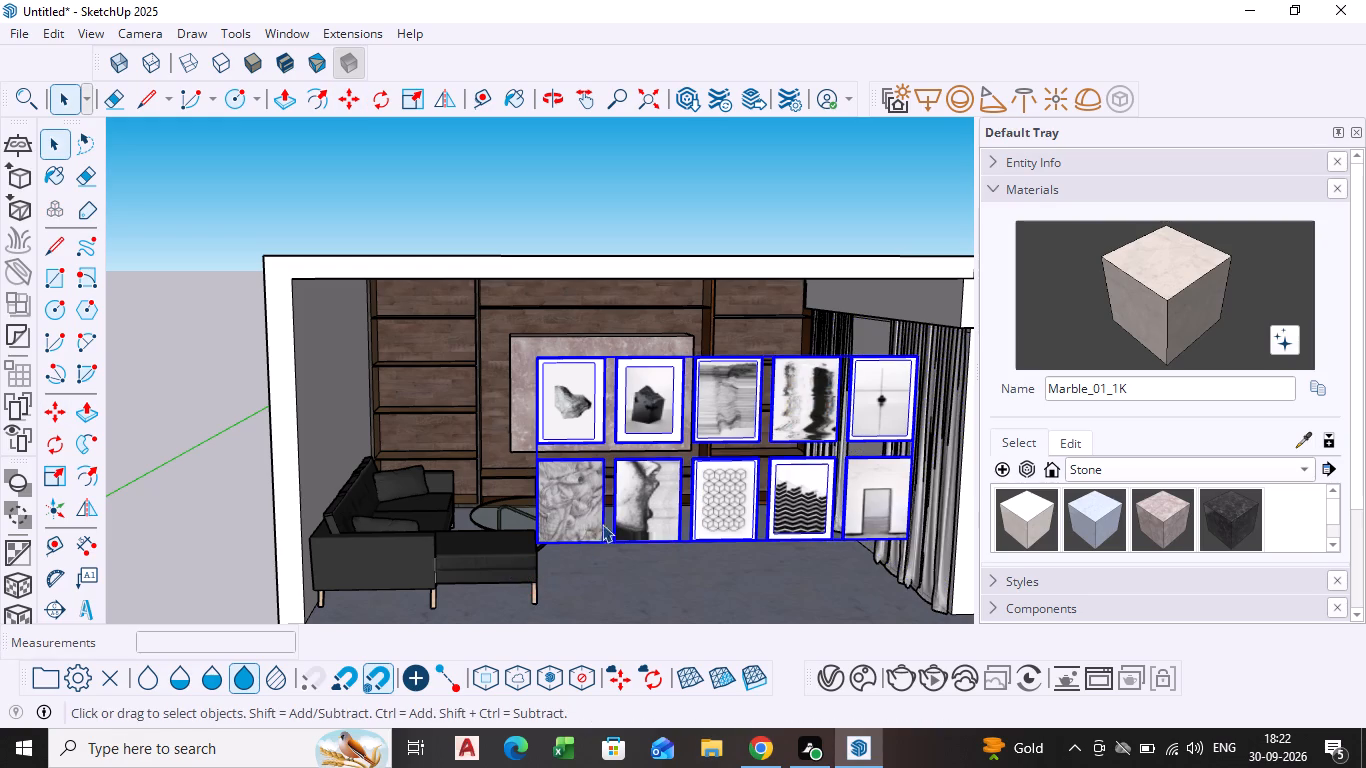
Move the photo frame set about 1' 2" toward the sofa from its lower corner.
{"action": "left_click", "coordinate": [55, 404]}
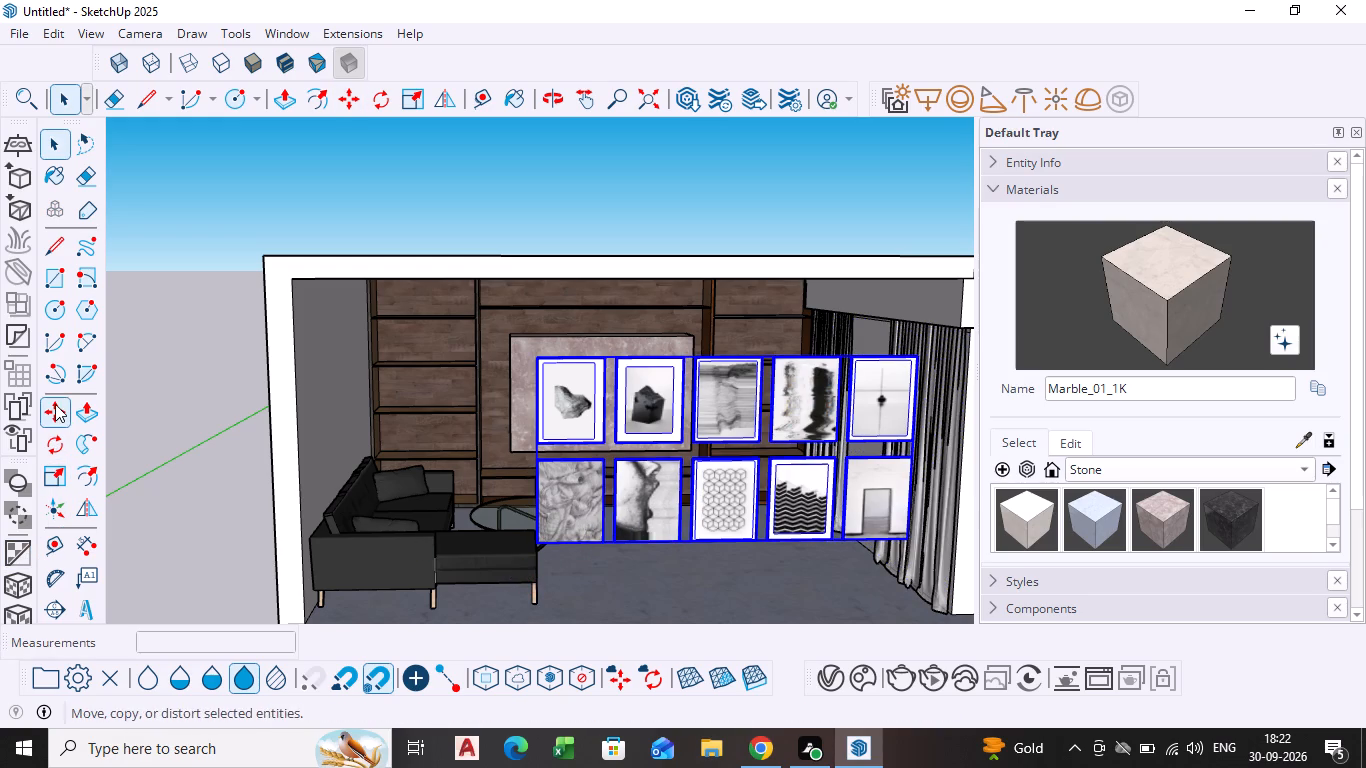
{"action": "left_click", "coordinate": [533, 543]}
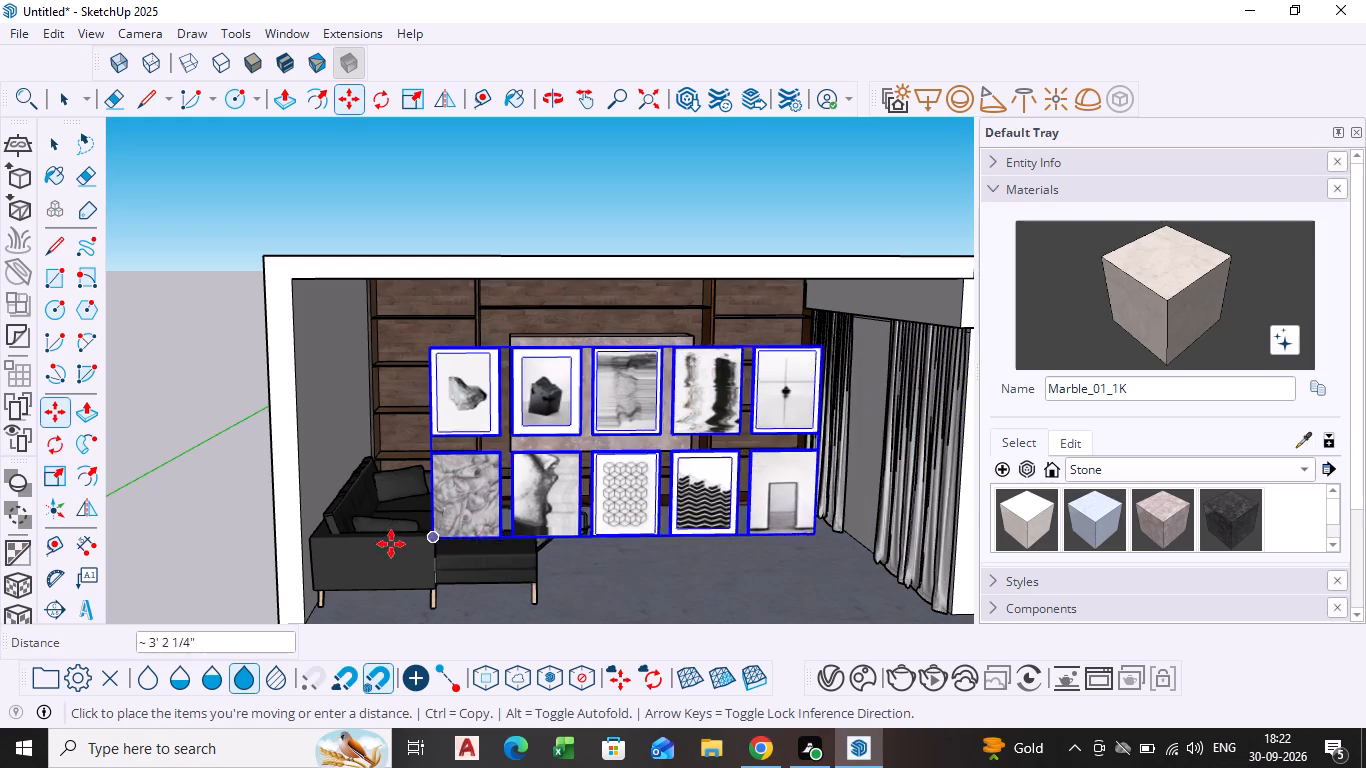
{"action": "left_click", "coordinate": [502, 557]}
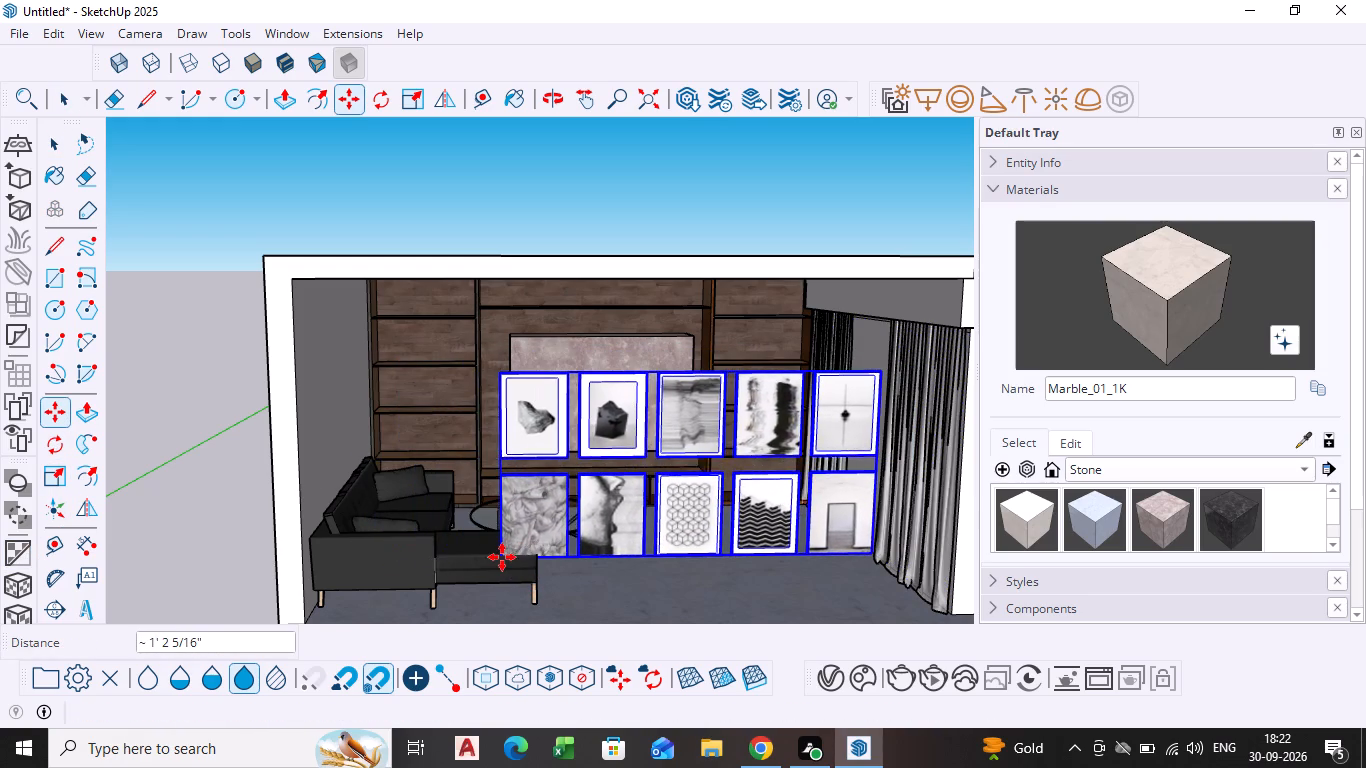
{"action": "key", "text": "space"}
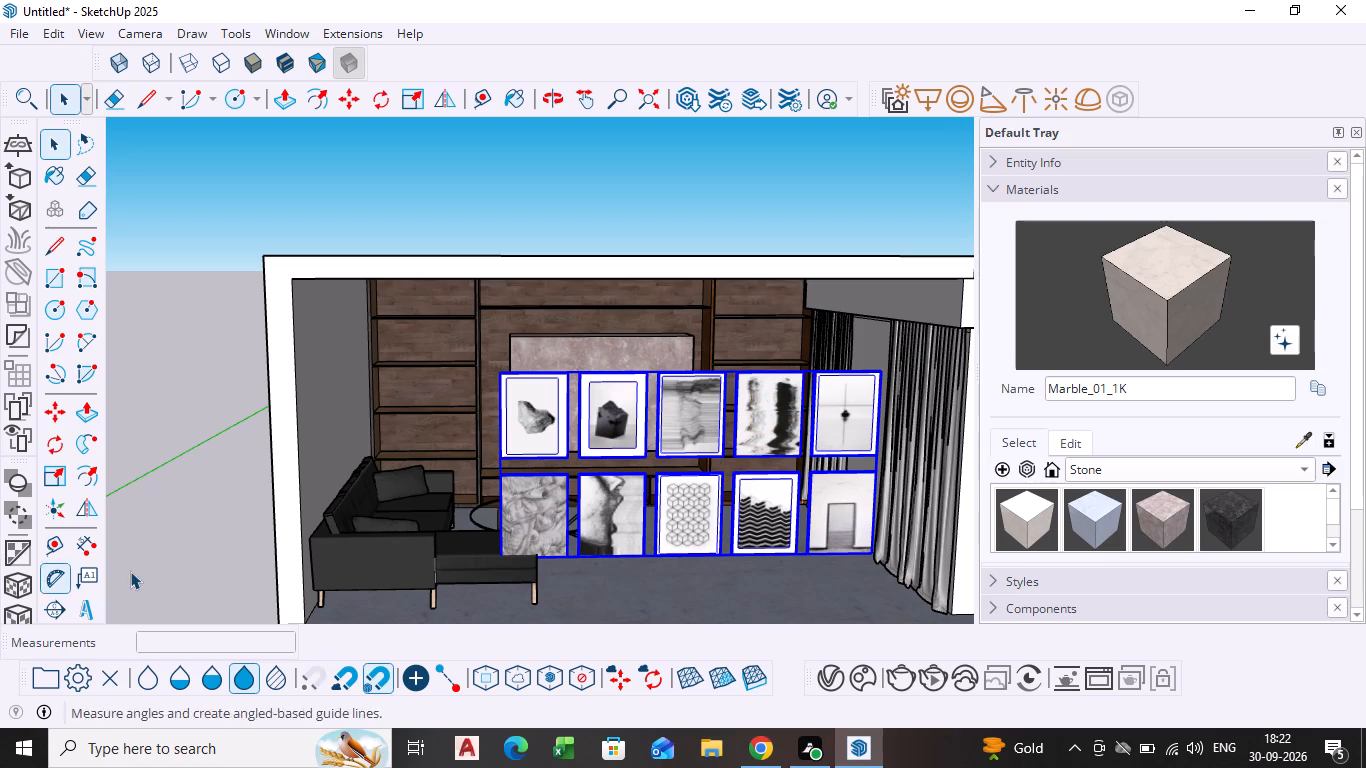
Rotate the photo frame set 90 degrees about the vertical axis at its lower corner nearest the curtains.
{"action": "left_click_drag", "start_coordinate": [51, 449], "coordinate": [66, 447]}
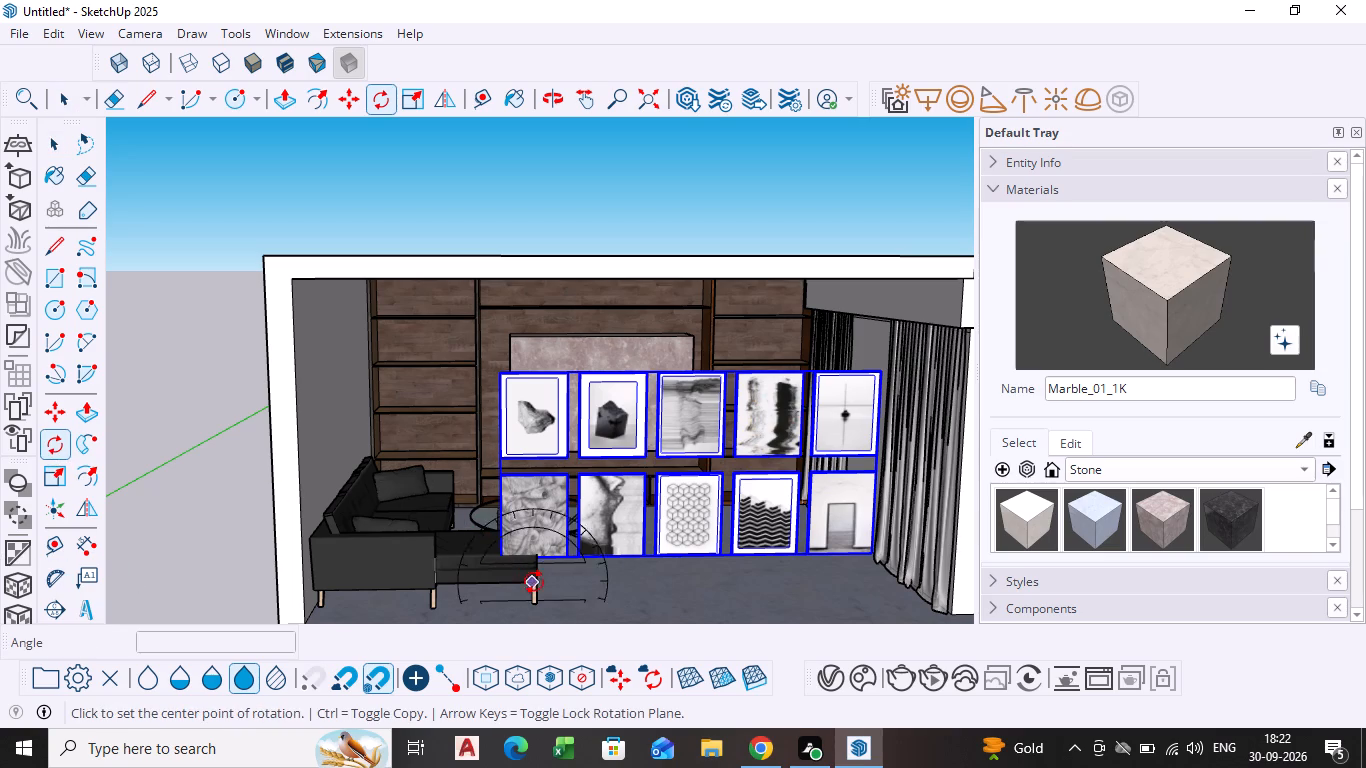
{"action": "left_click", "coordinate": [511, 543]}
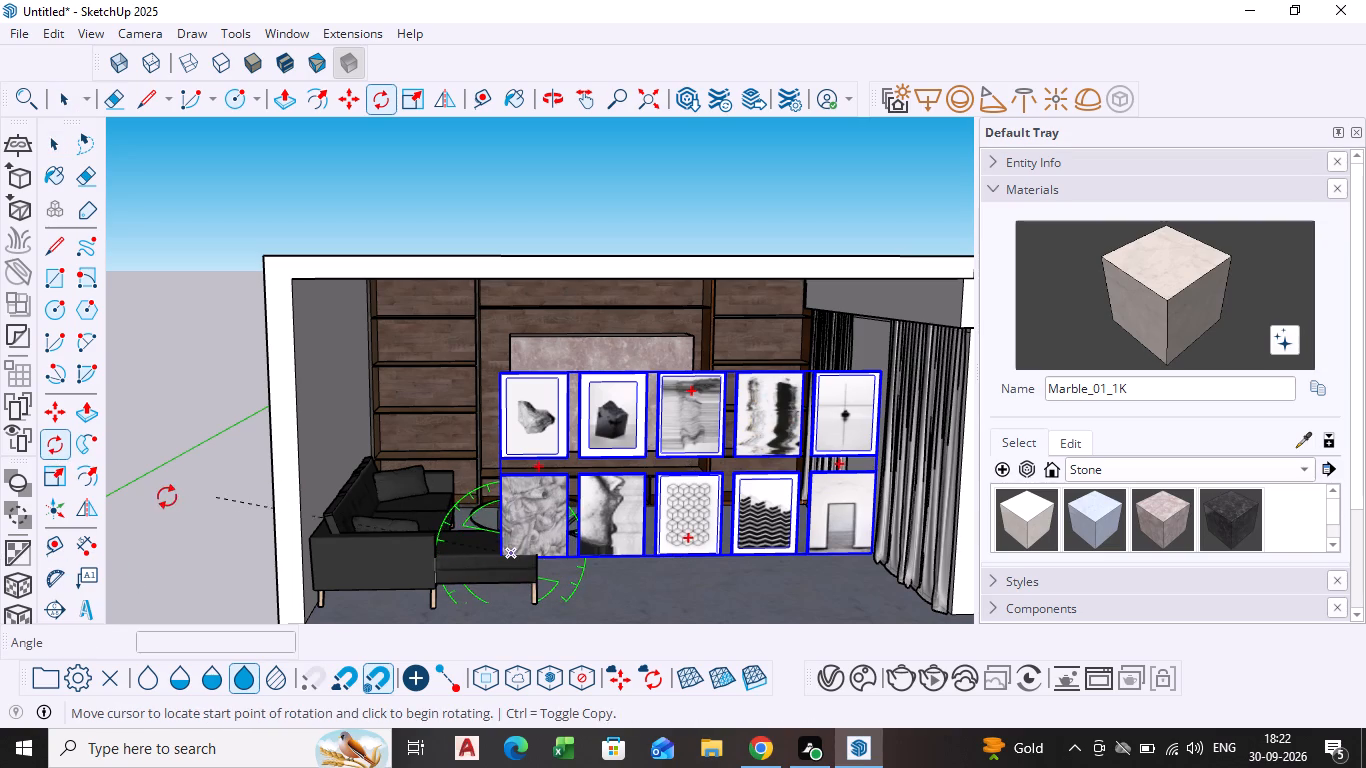
{"action": "key", "text": "Escape"}
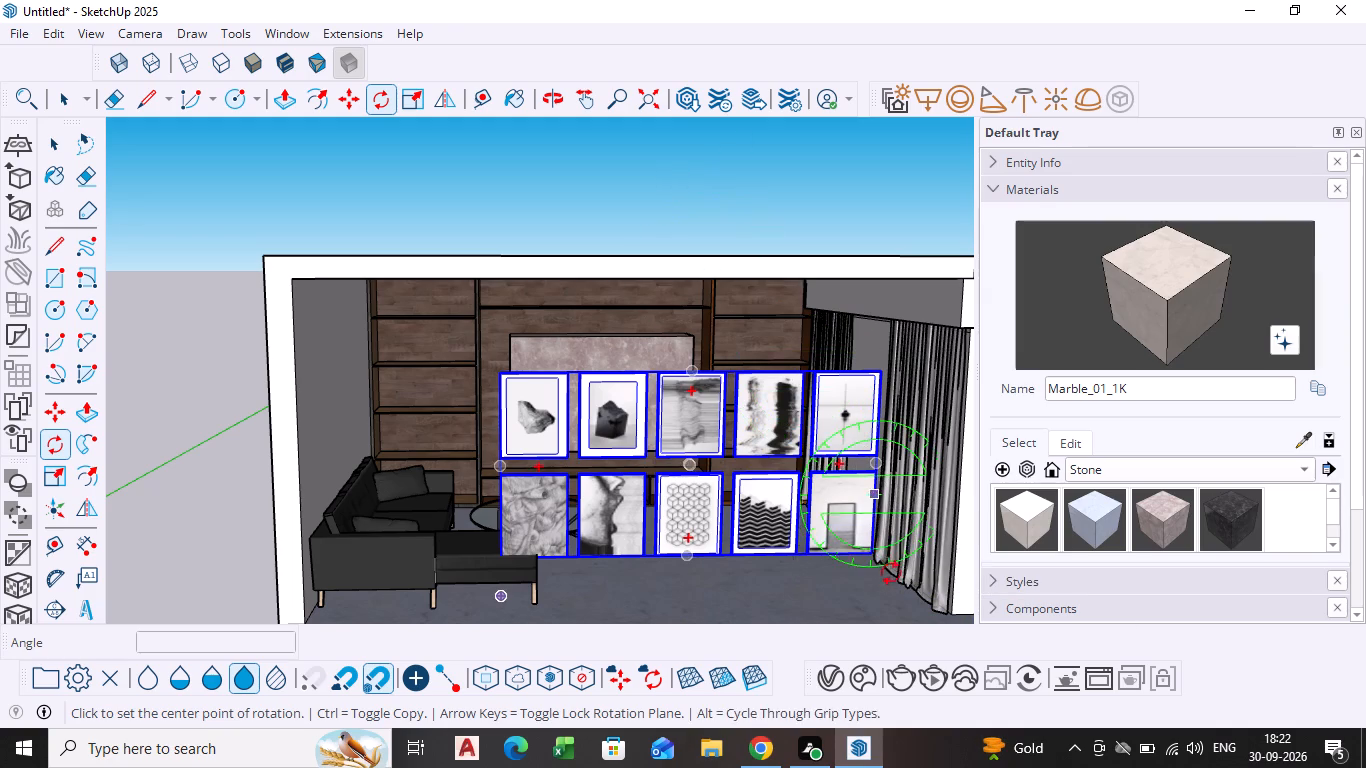
{"action": "left_click", "coordinate": [873, 557]}
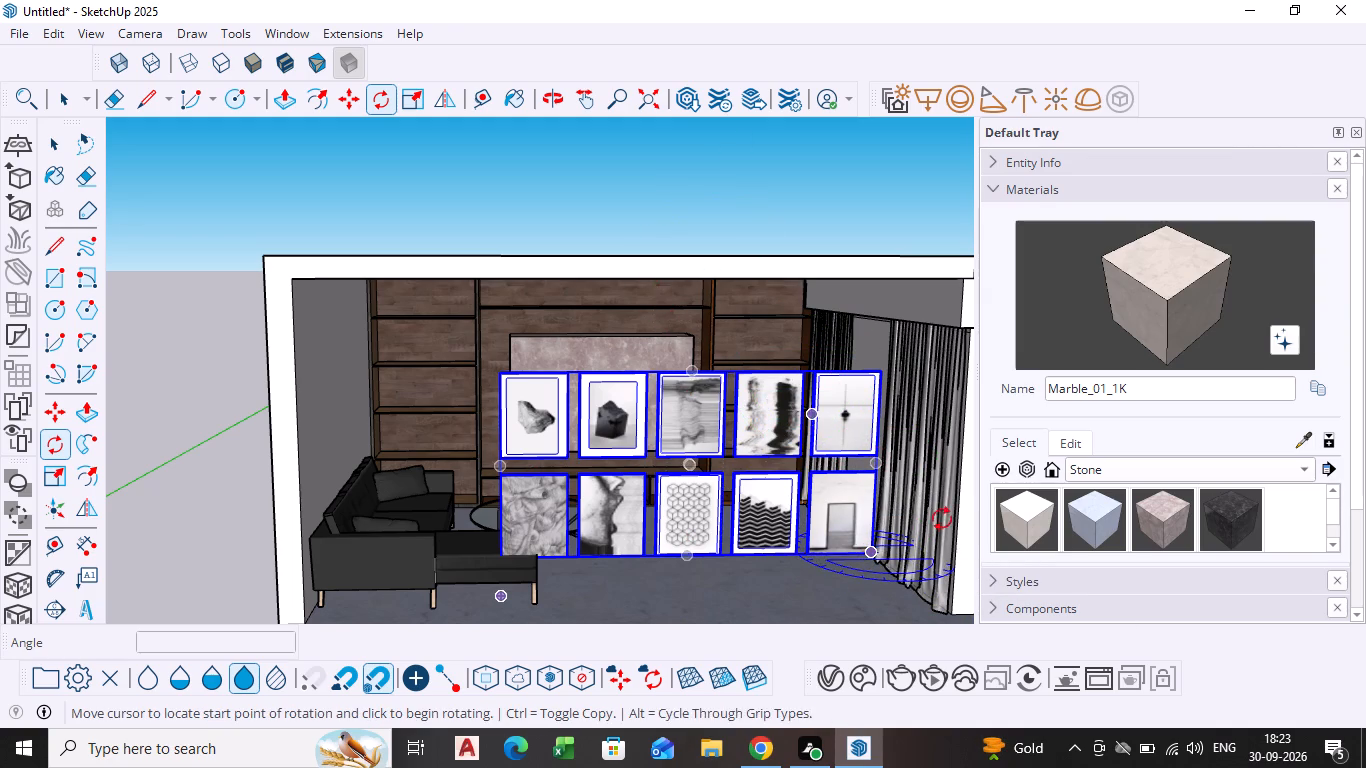
{"action": "left_click", "coordinate": [873, 458]}
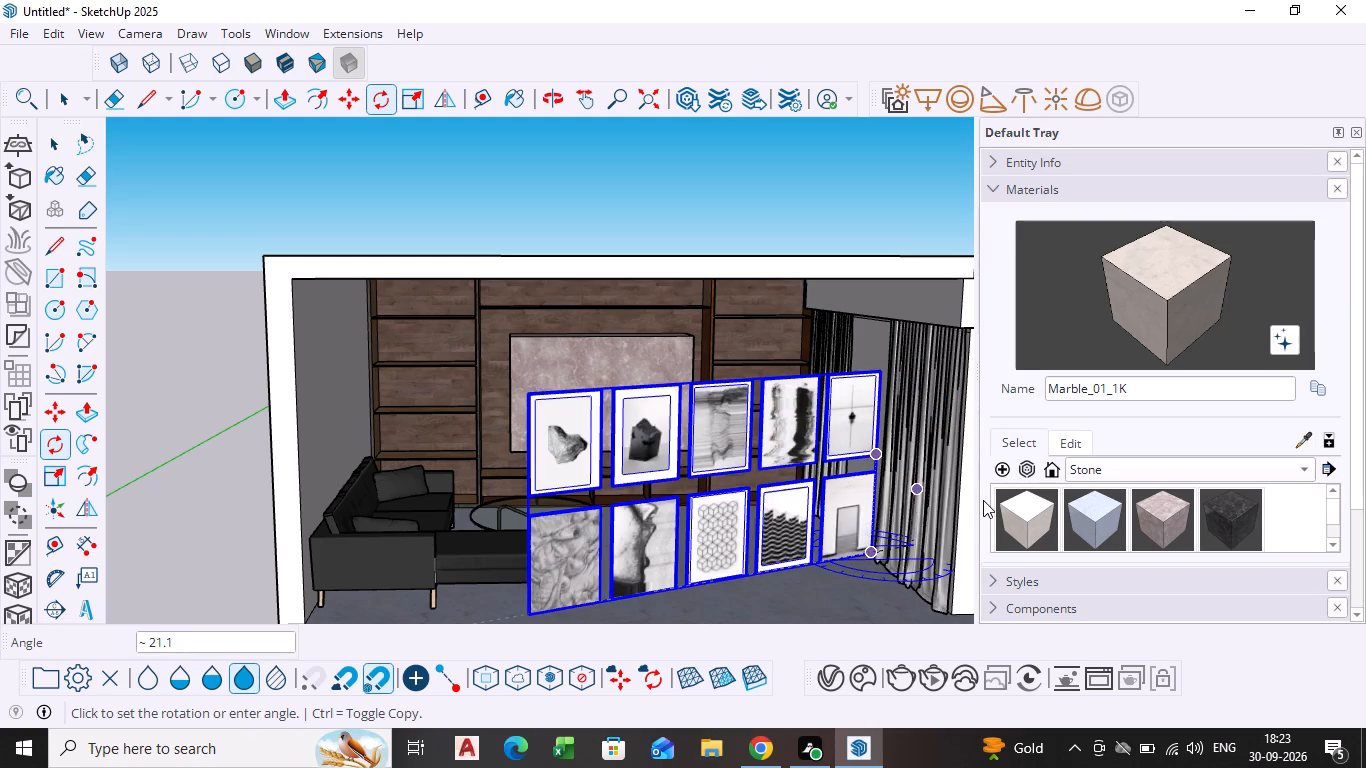
{"action": "key", "text": "9"}
{"action": "key", "text": "0"}
{"action": "key", "text": "Return"}
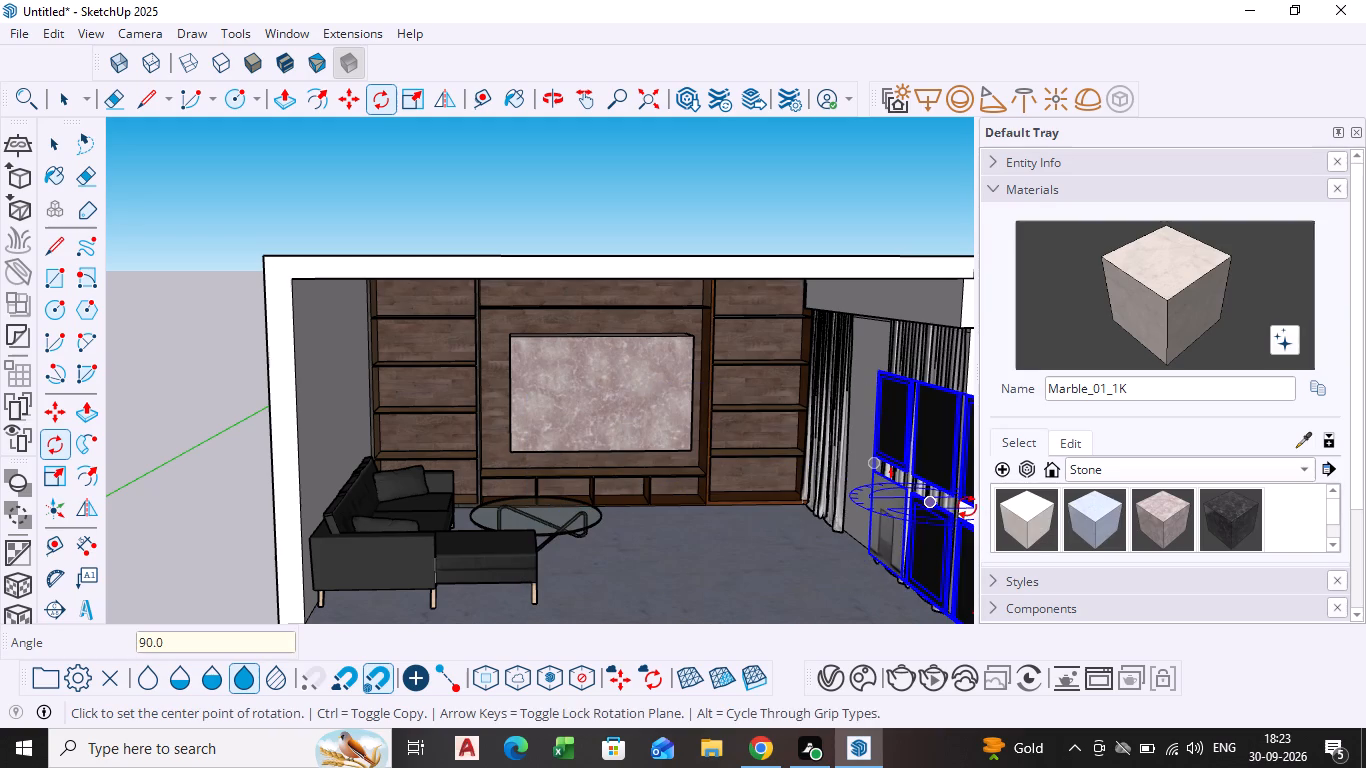
Move the rotated photo frame set about 13' across the room from the curtain side to the sofa side.
{"action": "middle_click_drag", "start_coordinate": [727, 498], "coordinate": [701, 488], "text": "shift"}
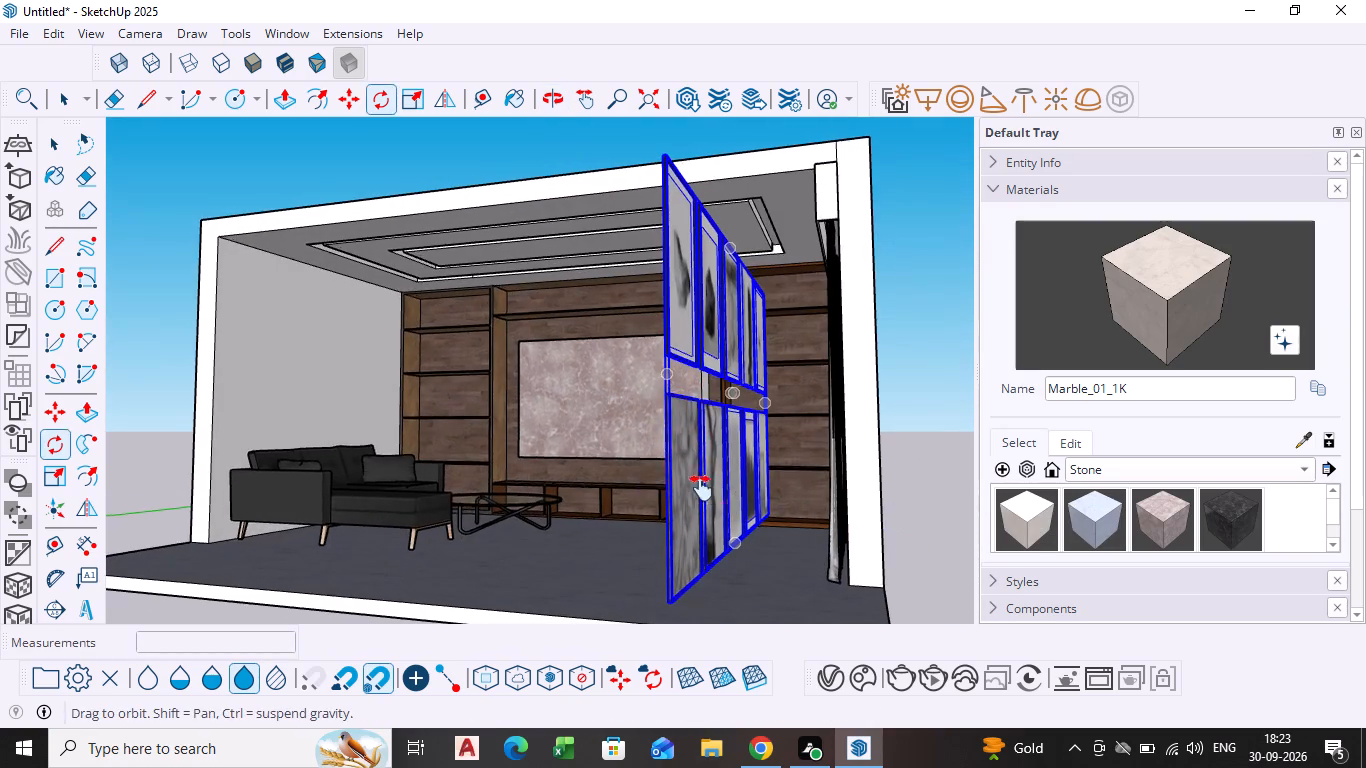
{"action": "middle_click_drag", "start_coordinate": [701, 488], "coordinate": [674, 458], "text": "shift"}
{"action": "middle_click_drag", "start_coordinate": [682, 478], "coordinate": [859, 476]}
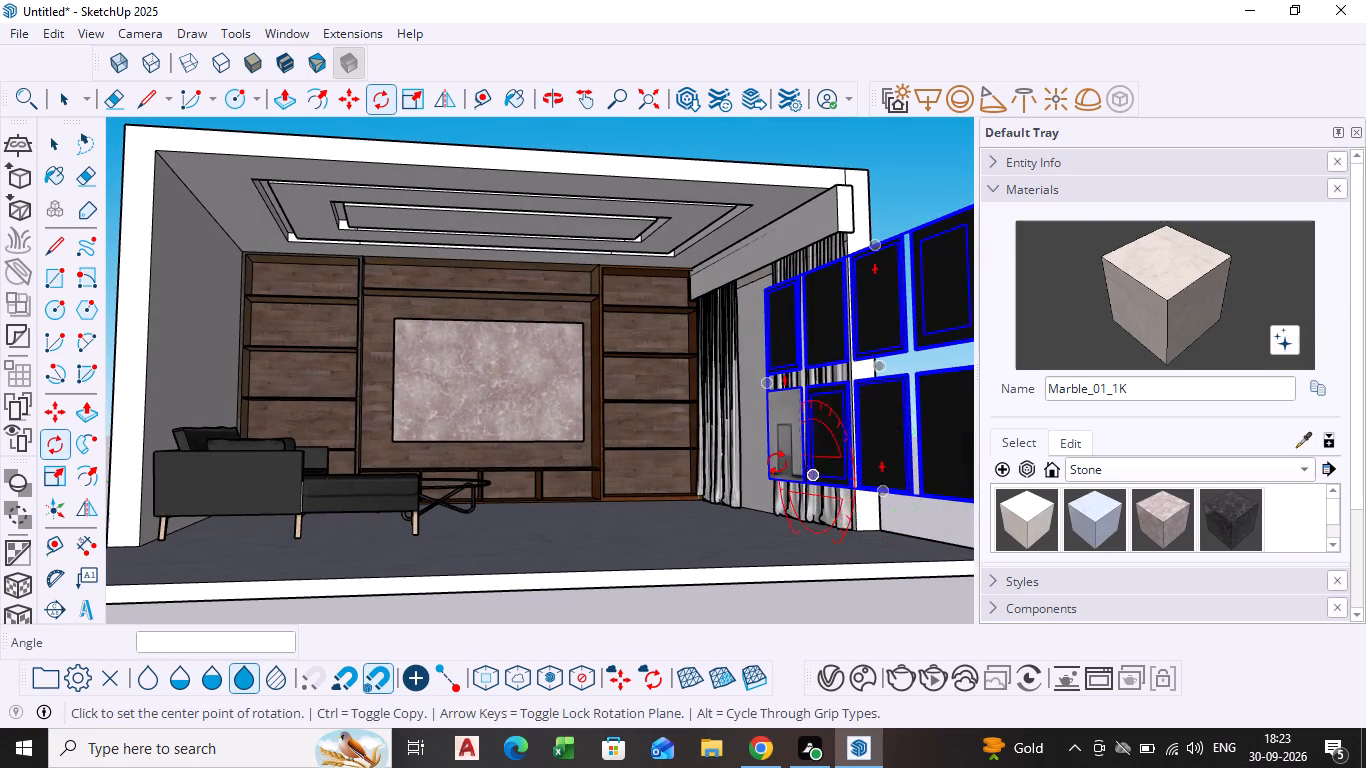
{"action": "key", "text": "m"}
{"action": "left_click_drag", "start_coordinate": [769, 475], "coordinate": [771, 475]}
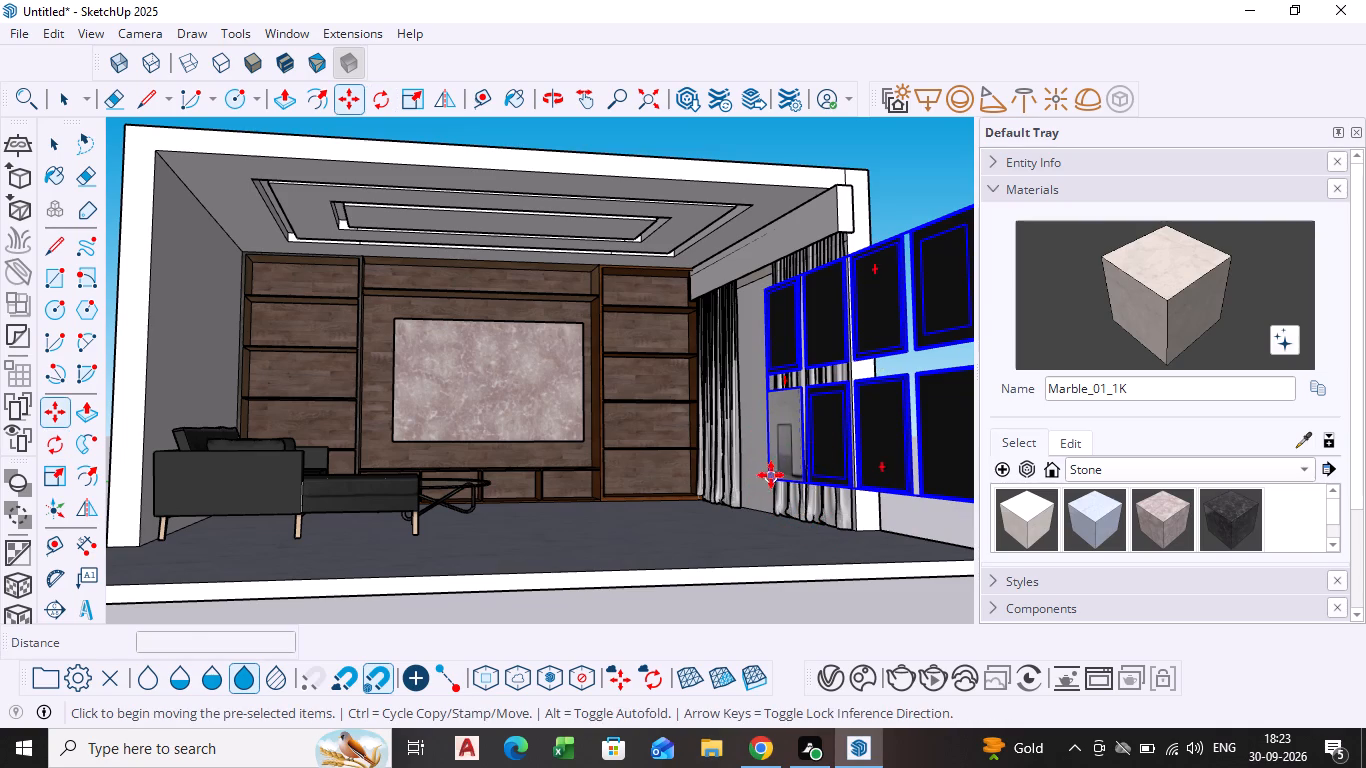
{"action": "left_click_drag", "start_coordinate": [771, 475], "coordinate": [756, 475]}
{"action": "scroll", "coordinate": [281, 381], "scroll_direction": "up", "scroll_amount": 4}
{"action": "scroll", "coordinate": [236, 386], "scroll_direction": "down", "scroll_amount": 4}
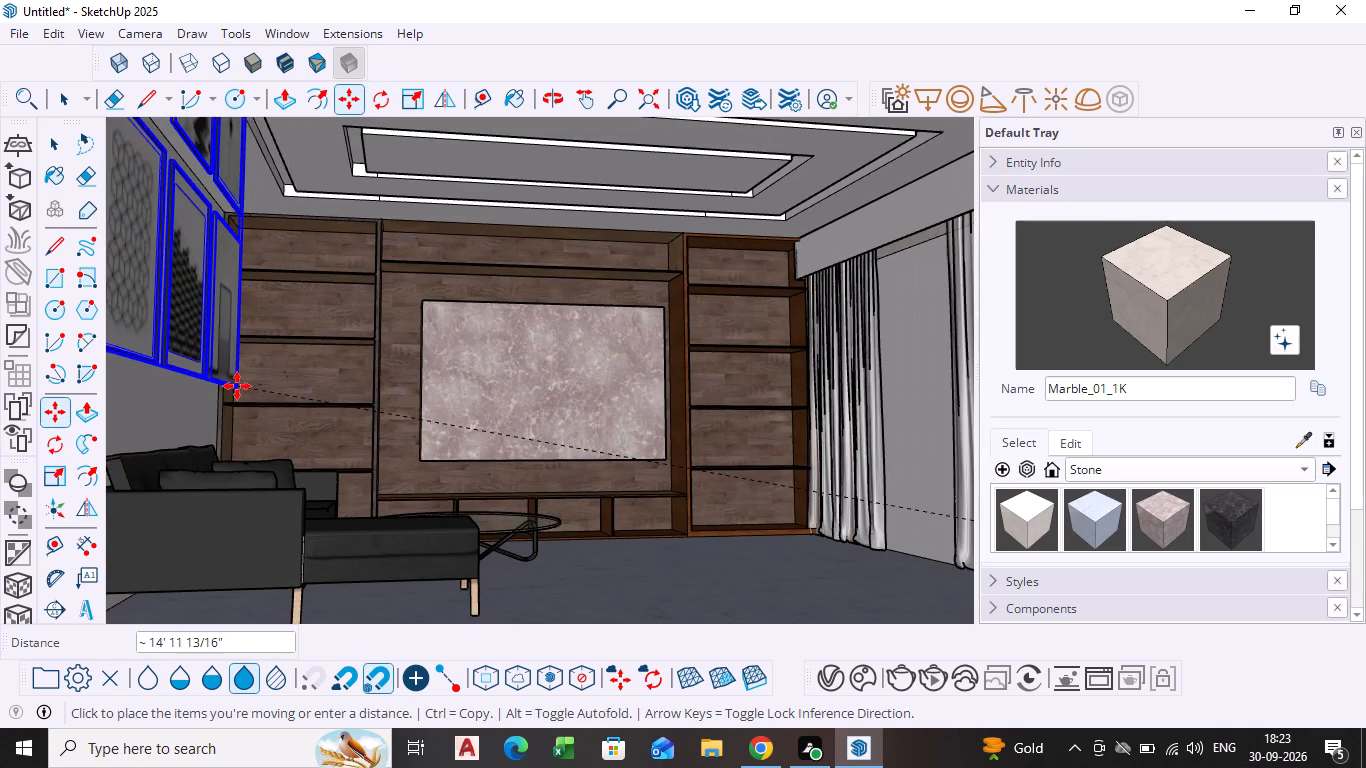
{"action": "middle_click_drag", "start_coordinate": [239, 386], "coordinate": [448, 416], "text": "shift"}
{"action": "scroll", "coordinate": [422, 409], "scroll_direction": "down", "scroll_amount": 3}
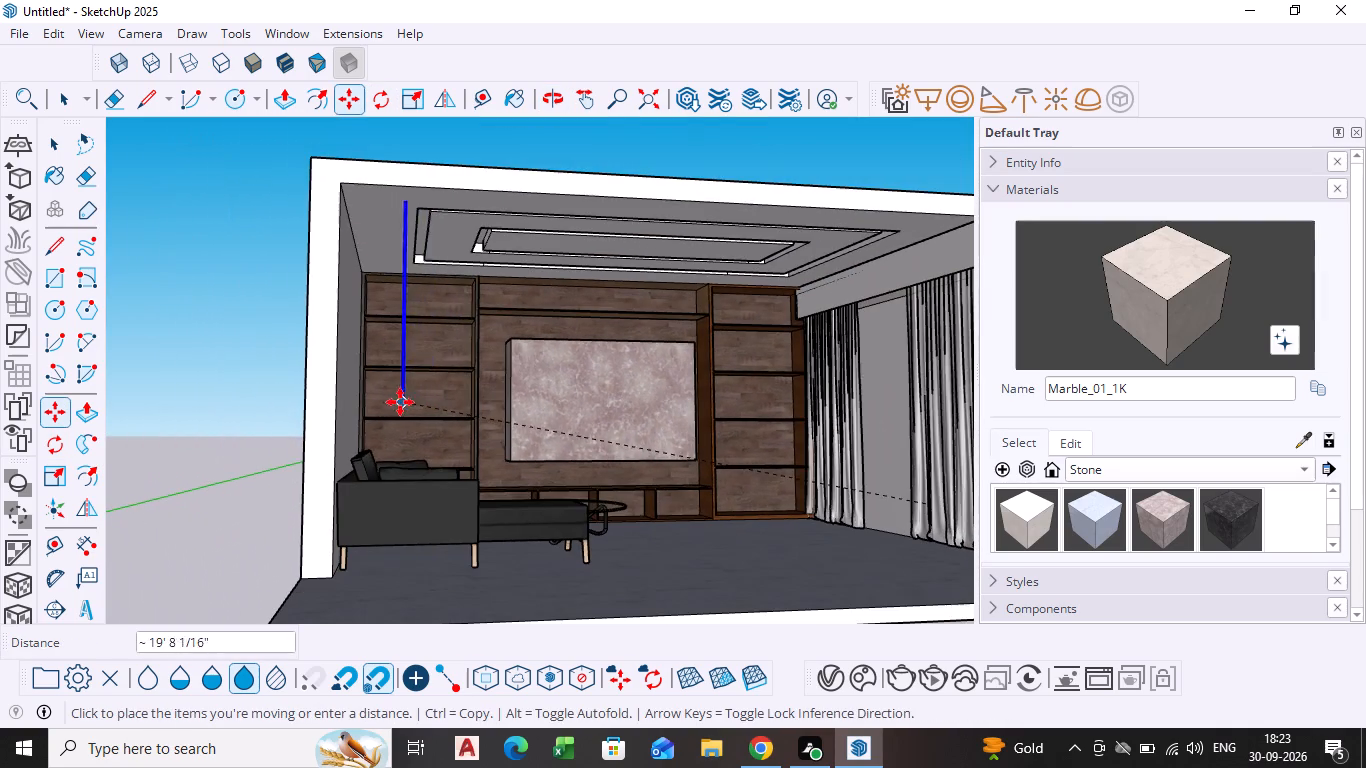
{"action": "middle_click_drag", "start_coordinate": [400, 402], "coordinate": [348, 465]}
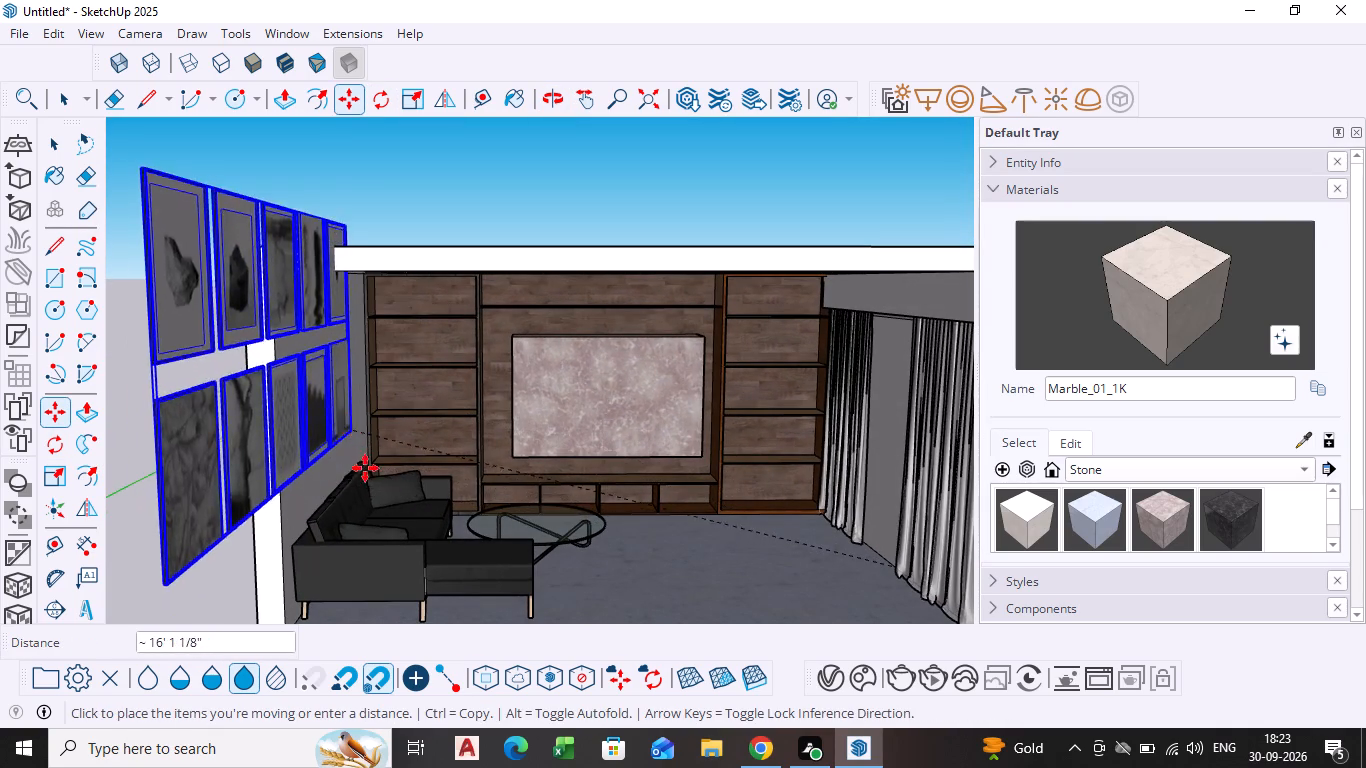
{"action": "scroll", "coordinate": [372, 479], "scroll_direction": "up", "scroll_amount": 5}
{"action": "scroll", "coordinate": [390, 445], "scroll_direction": "down", "scroll_amount": 5}
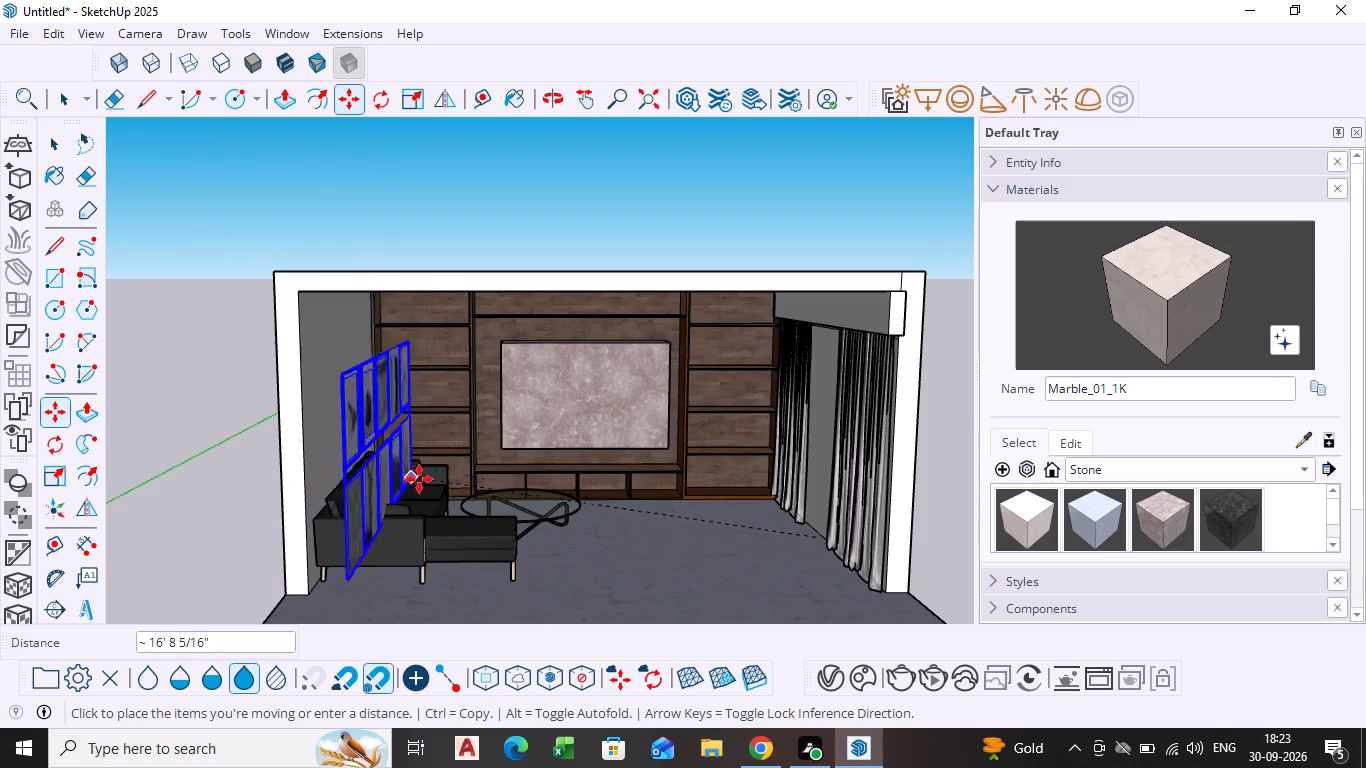
{"action": "left_click", "coordinate": [449, 454]}
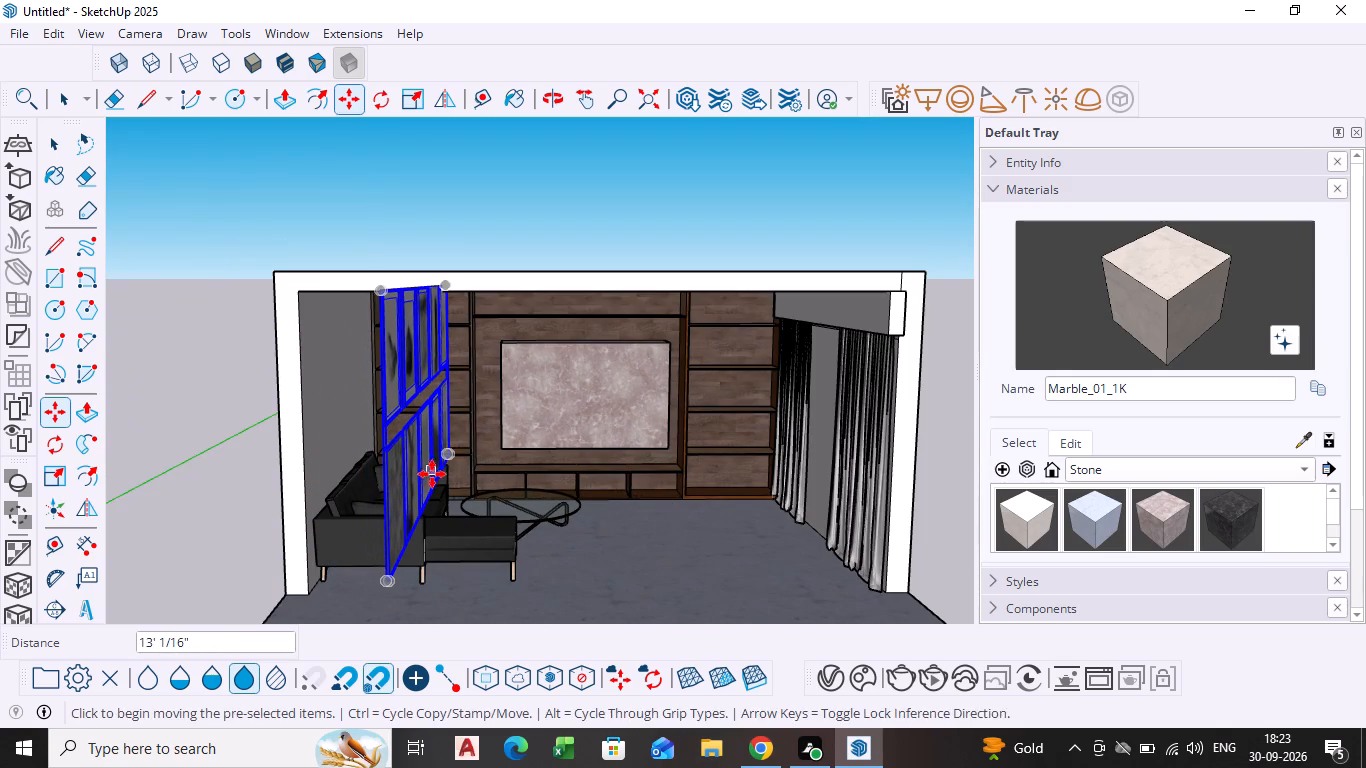
{"action": "key", "text": "space"}
Scale the photo frame set's height to 0.97 along the blue axis, lowering its top edge.
{"action": "middle_click_drag", "start_coordinate": [401, 463], "coordinate": [466, 489]}
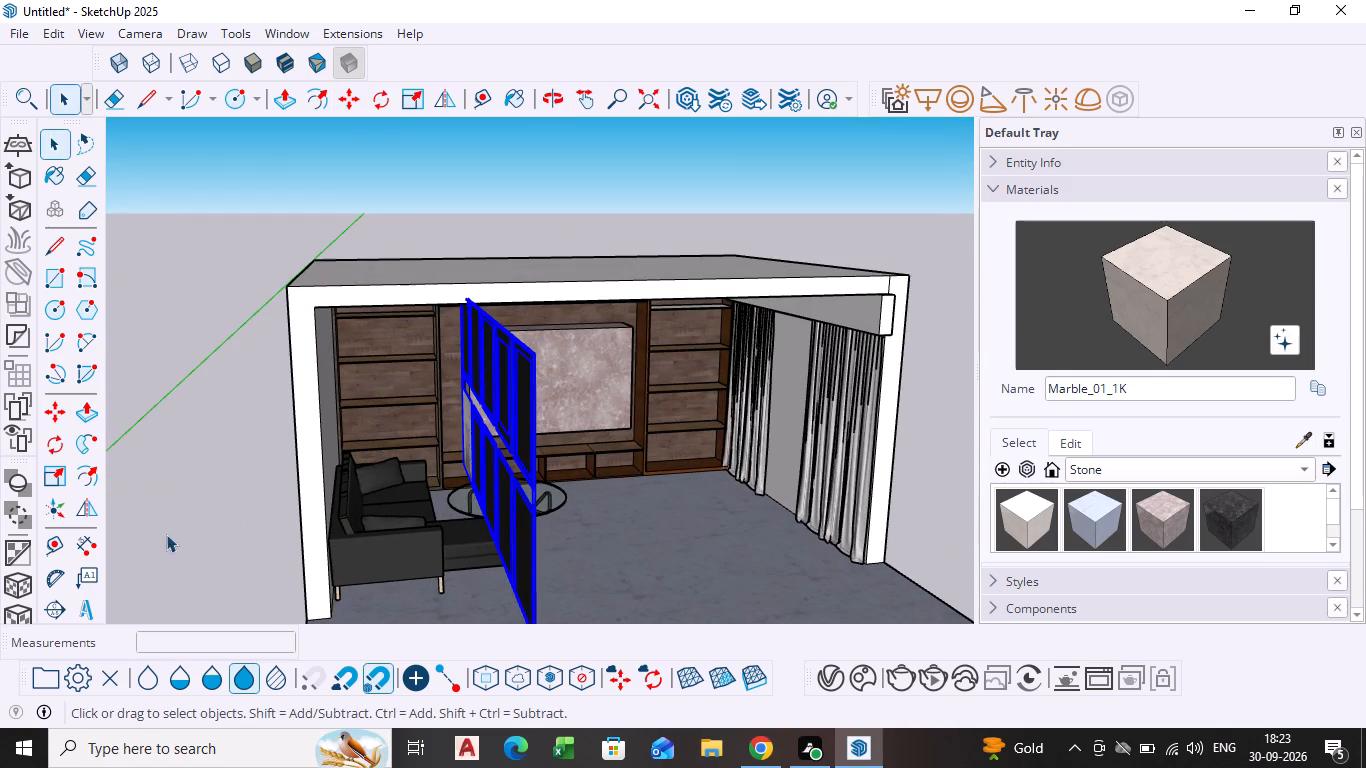
{"action": "left_click", "coordinate": [47, 472]}
{"action": "middle_click_drag", "start_coordinate": [451, 368], "coordinate": [459, 421]}
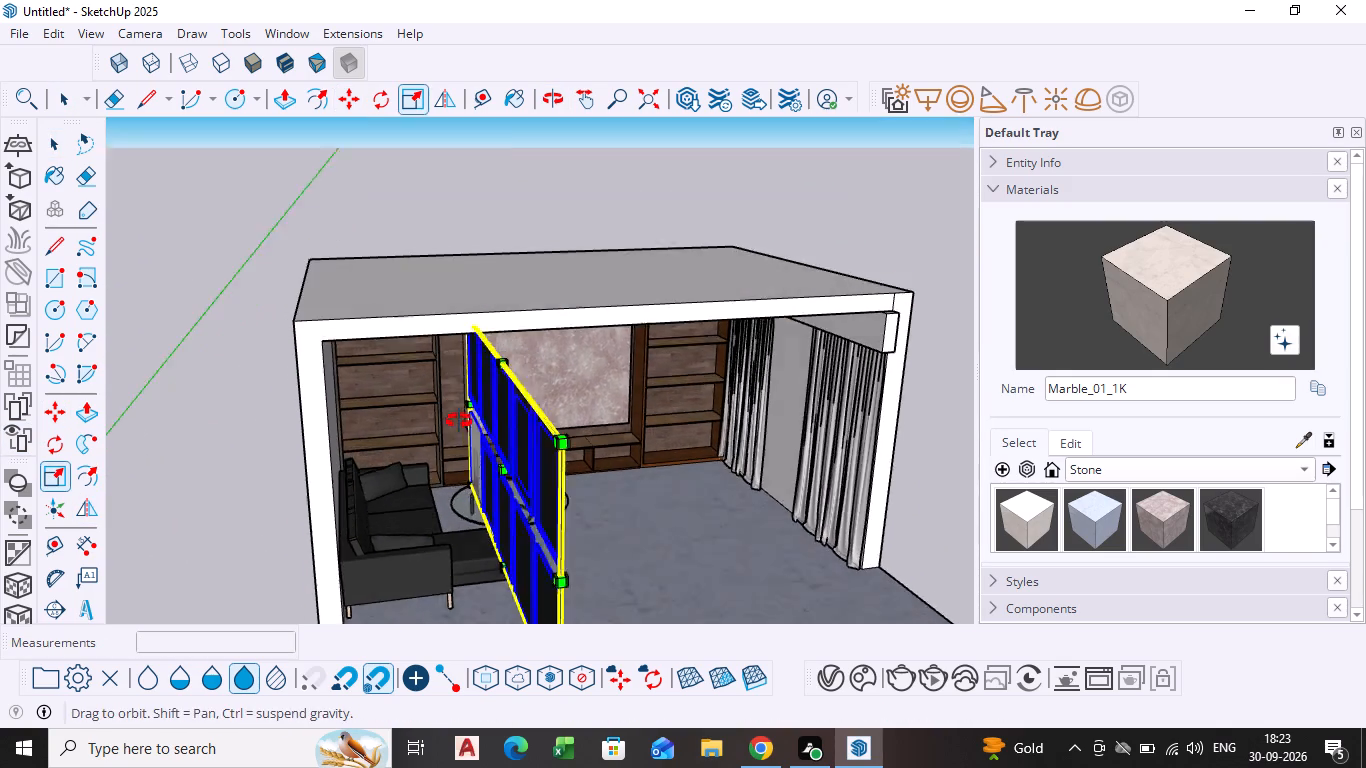
{"action": "middle_click_drag", "start_coordinate": [459, 421], "coordinate": [459, 420]}
{"action": "scroll", "coordinate": [515, 363], "scroll_direction": "up", "scroll_amount": 9}
{"action": "scroll", "coordinate": [485, 541], "scroll_direction": "up", "scroll_amount": 5}
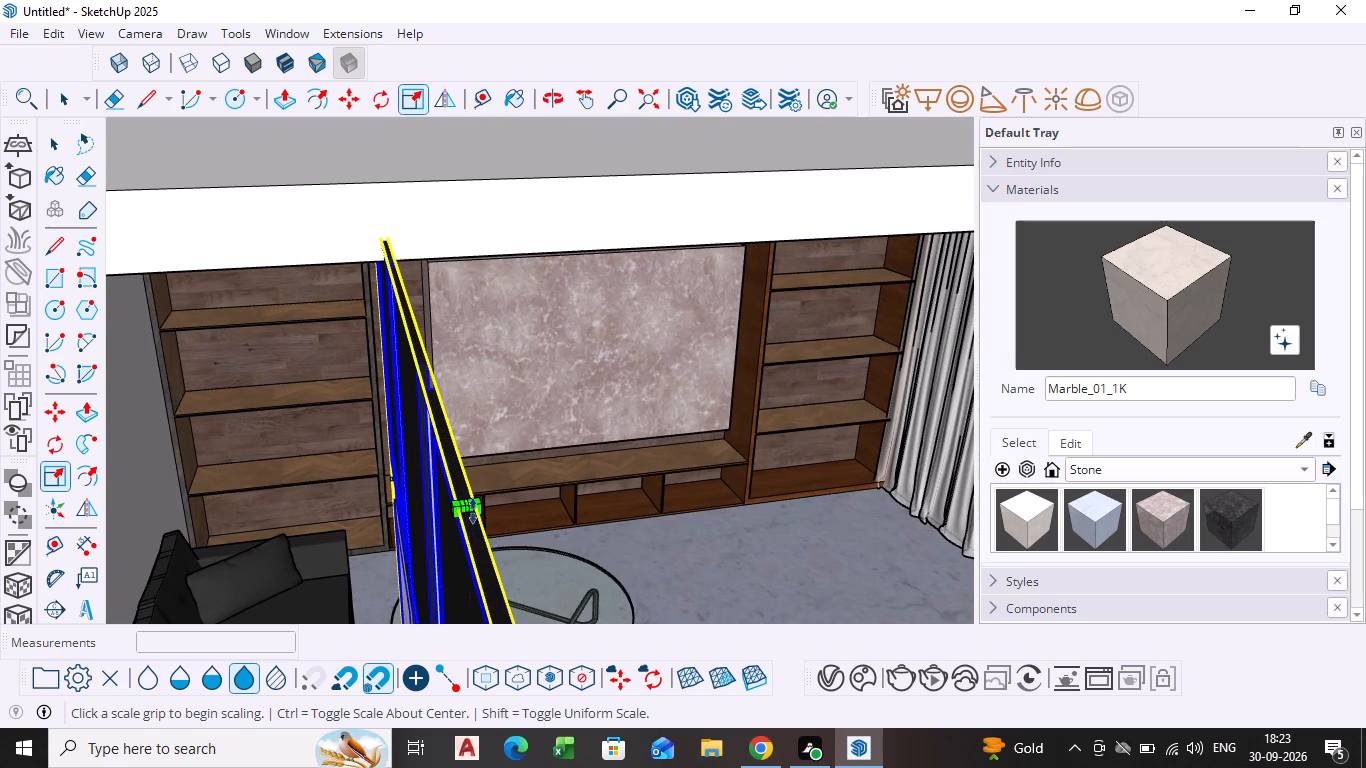
{"action": "left_click", "coordinate": [470, 507]}
{"action": "left_click", "coordinate": [472, 550]}
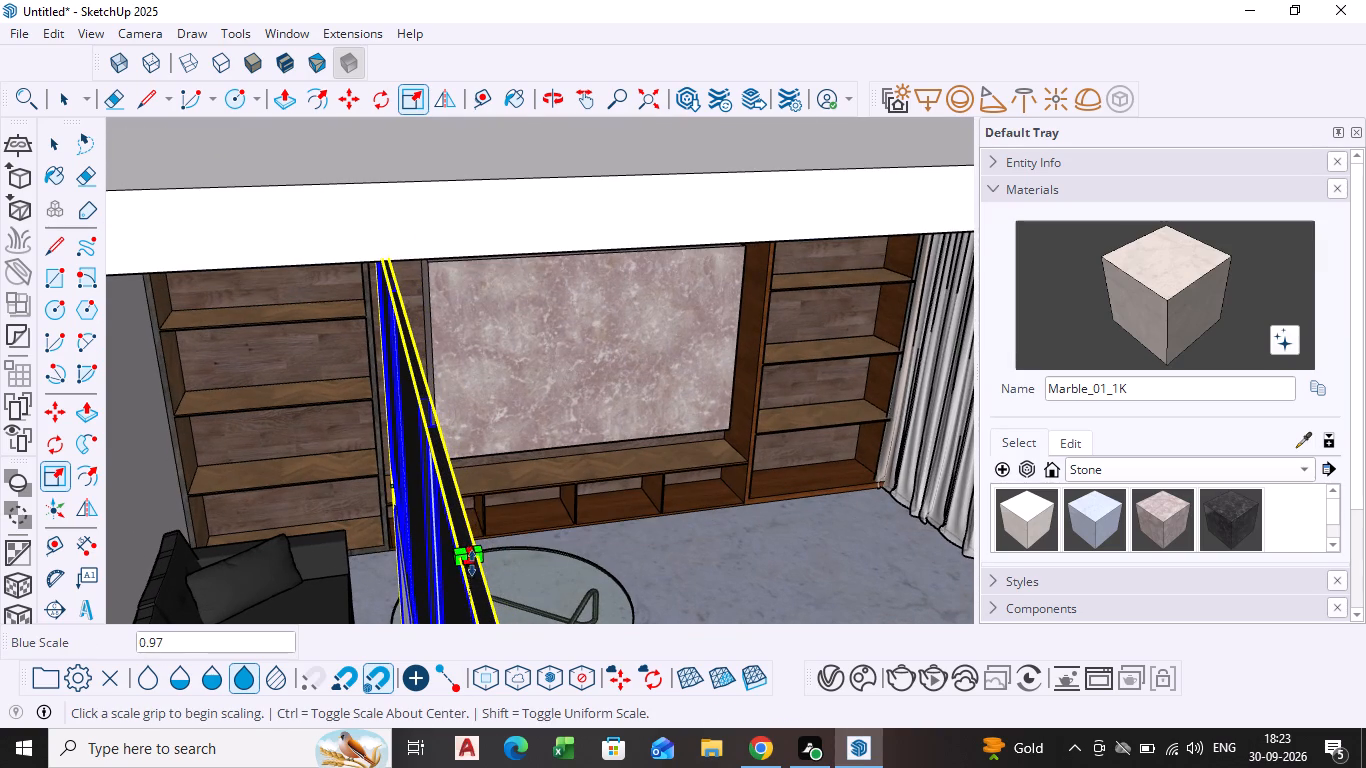
Scale the photo frame set to about -0.87 along the red axis from its front end, mirroring its length deeper into the room.
{"action": "scroll", "coordinate": [519, 535], "scroll_direction": "down", "scroll_amount": 3}
{"action": "middle_click_drag", "start_coordinate": [511, 531], "coordinate": [342, 425]}
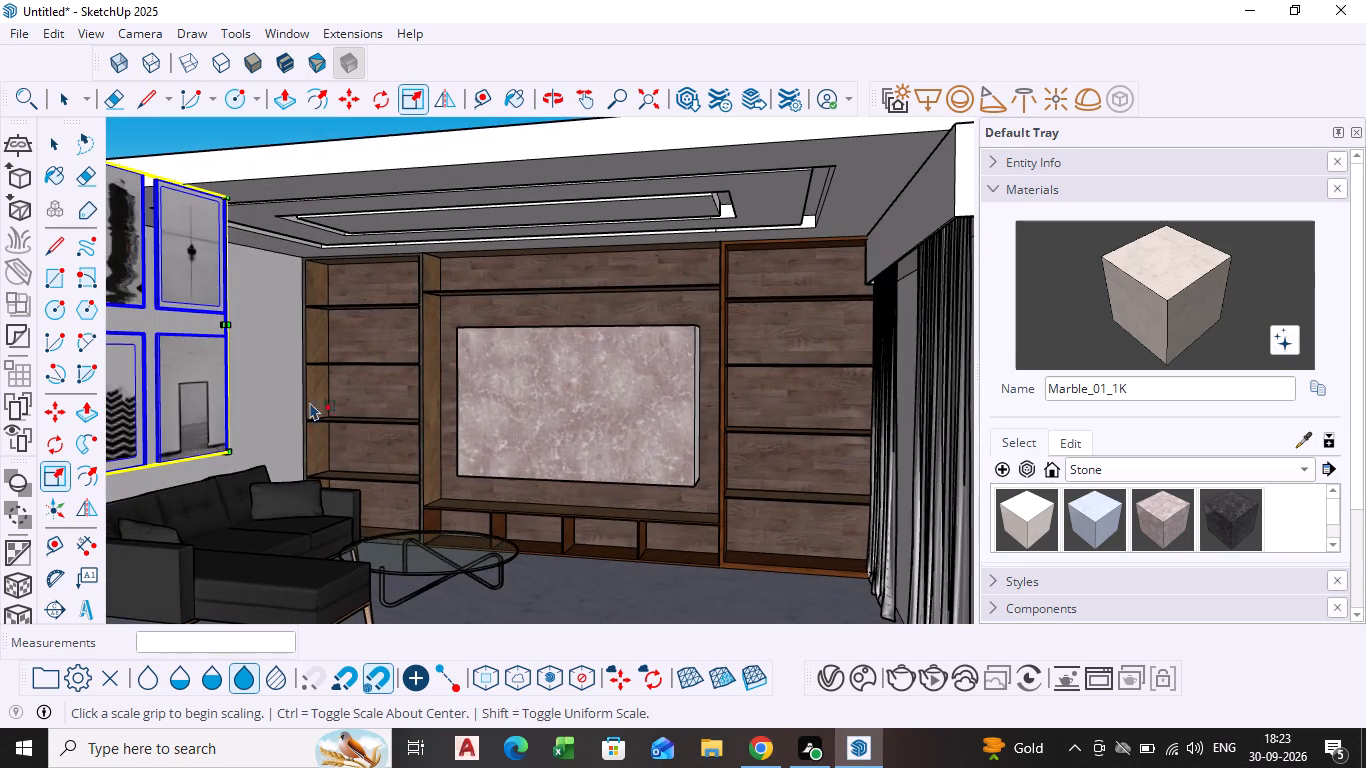
{"action": "scroll", "coordinate": [281, 422], "scroll_direction": "down", "scroll_amount": 4}
{"action": "middle_click_drag", "start_coordinate": [292, 433], "coordinate": [534, 425], "text": "shift"}
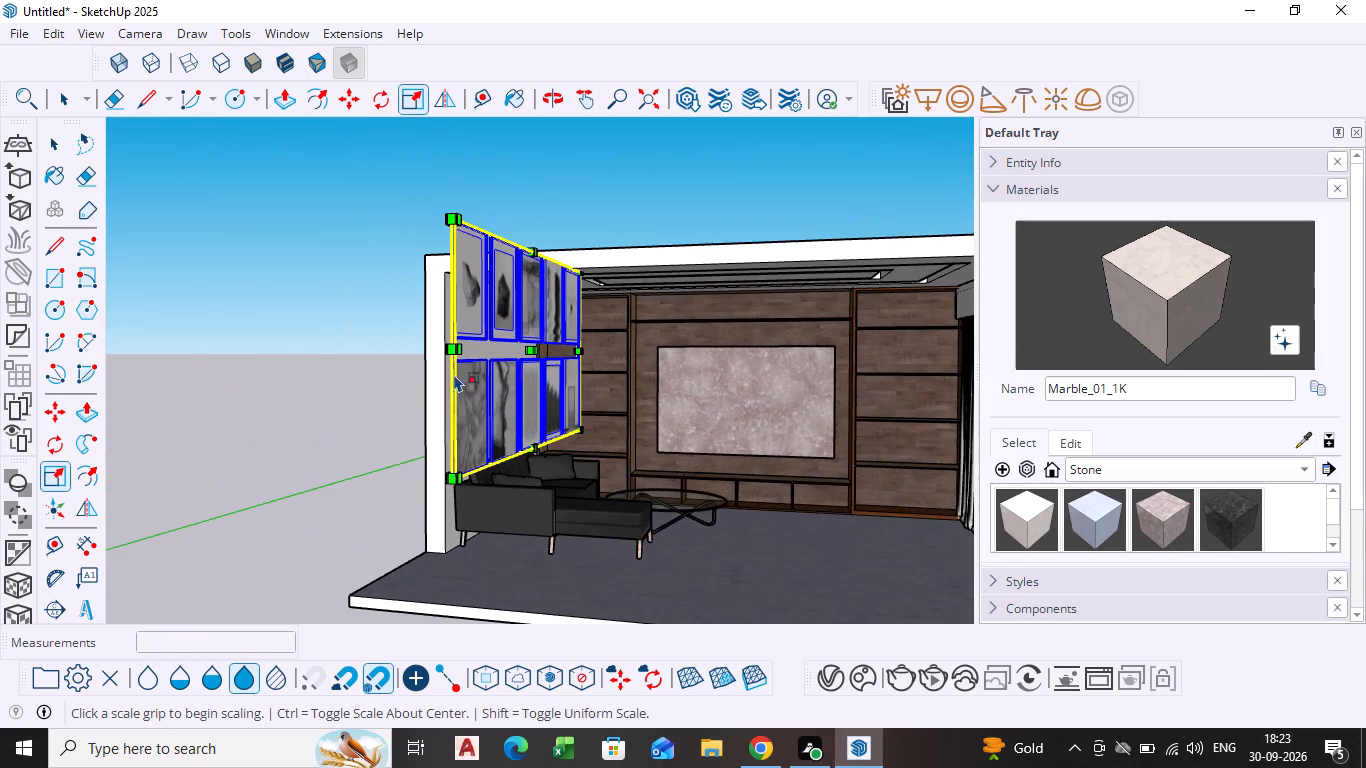
{"action": "scroll", "coordinate": [473, 336], "scroll_direction": "up", "scroll_amount": 9}
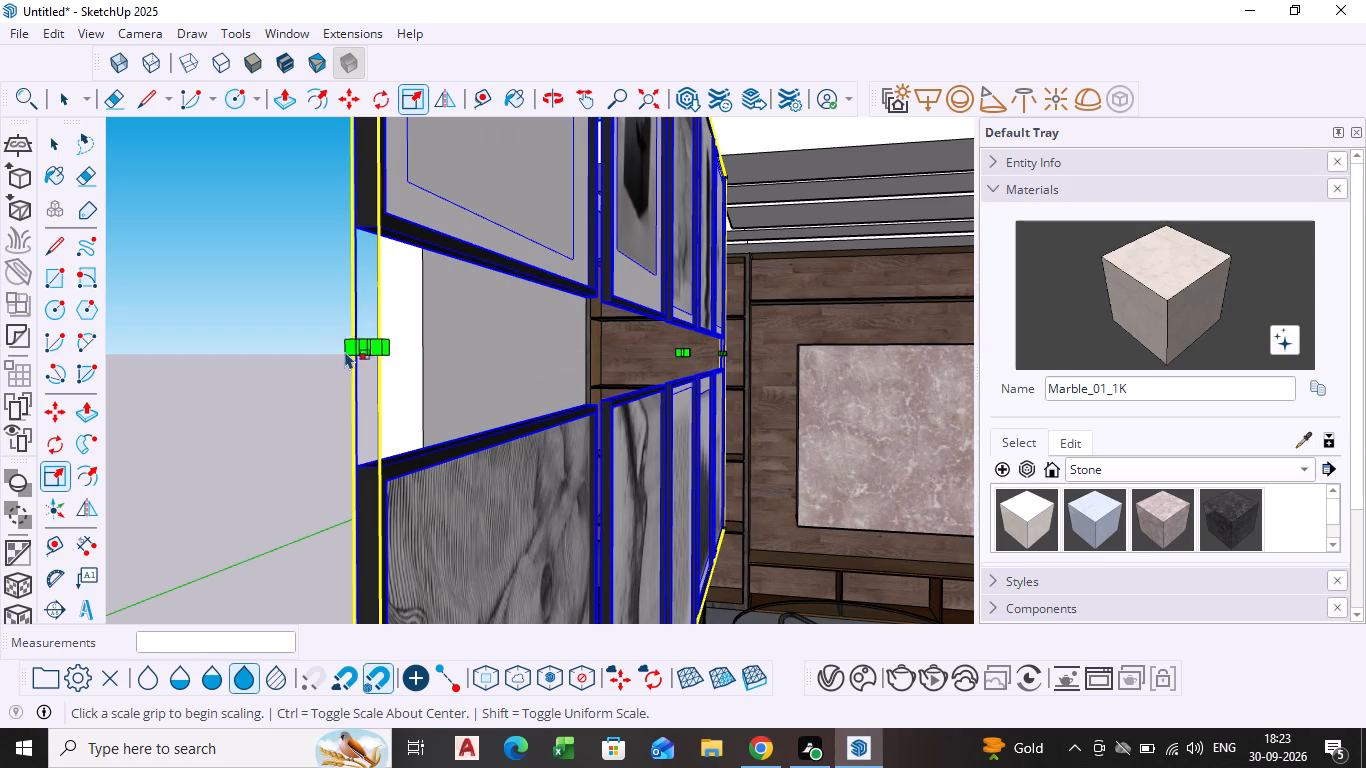
{"action": "scroll", "coordinate": [361, 356], "scroll_direction": "up", "scroll_amount": 5}
{"action": "scroll", "coordinate": [520, 419], "scroll_direction": "down", "scroll_amount": 2}
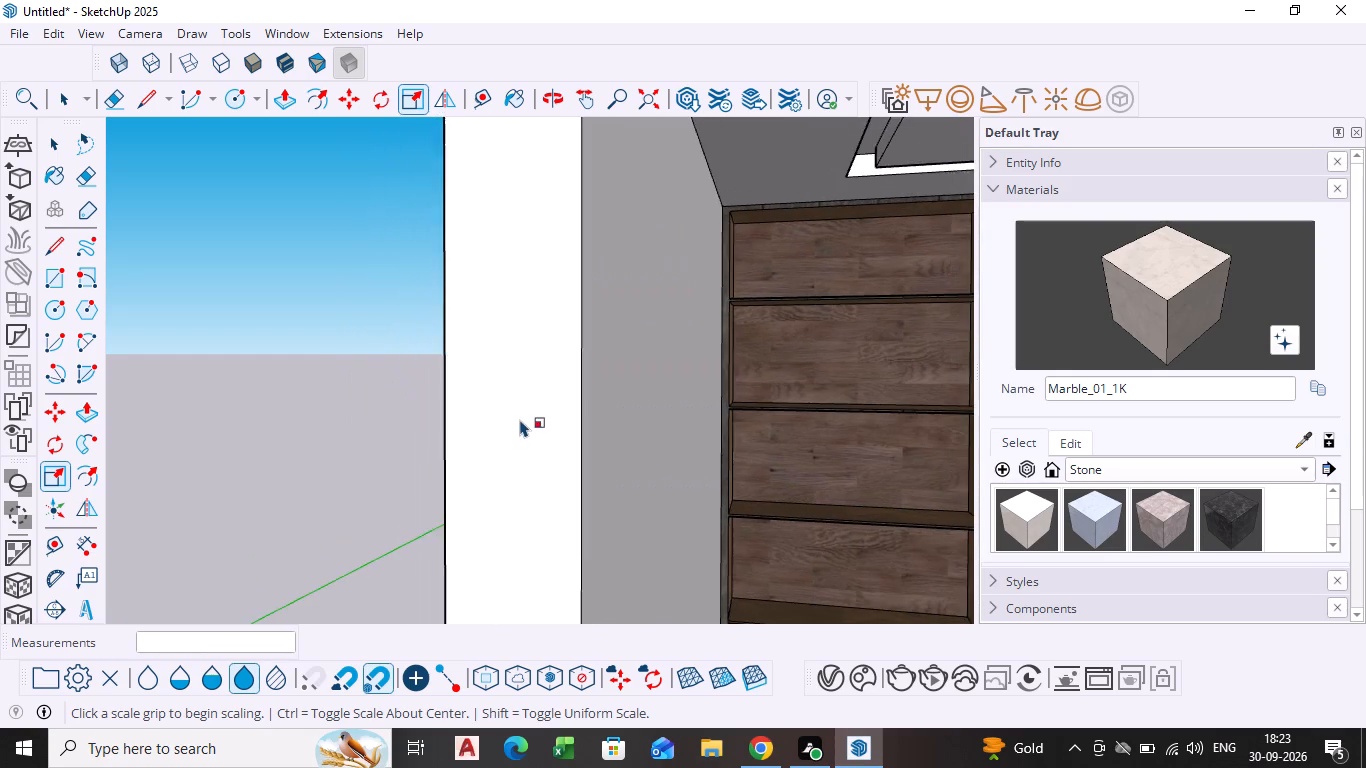
{"action": "scroll", "coordinate": [520, 419], "scroll_direction": "down", "scroll_amount": 1}
{"action": "scroll", "coordinate": [863, 493], "scroll_direction": "down", "scroll_amount": 5}
{"action": "middle_click_drag", "start_coordinate": [882, 459], "coordinate": [711, 418], "text": "shift"}
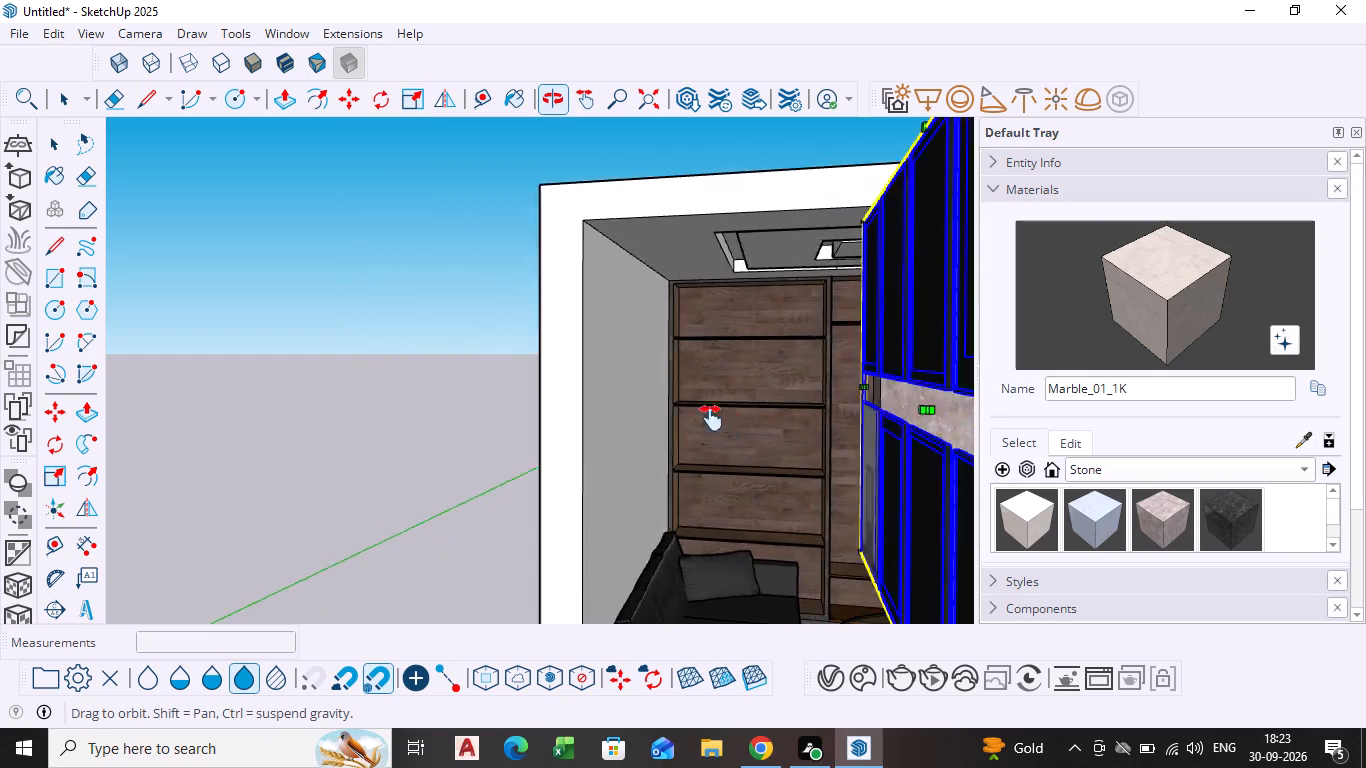
{"action": "middle_click_drag", "start_coordinate": [711, 418], "coordinate": [713, 429], "text": "shift"}
{"action": "scroll", "coordinate": [499, 634], "scroll_direction": "up", "scroll_amount": 1}
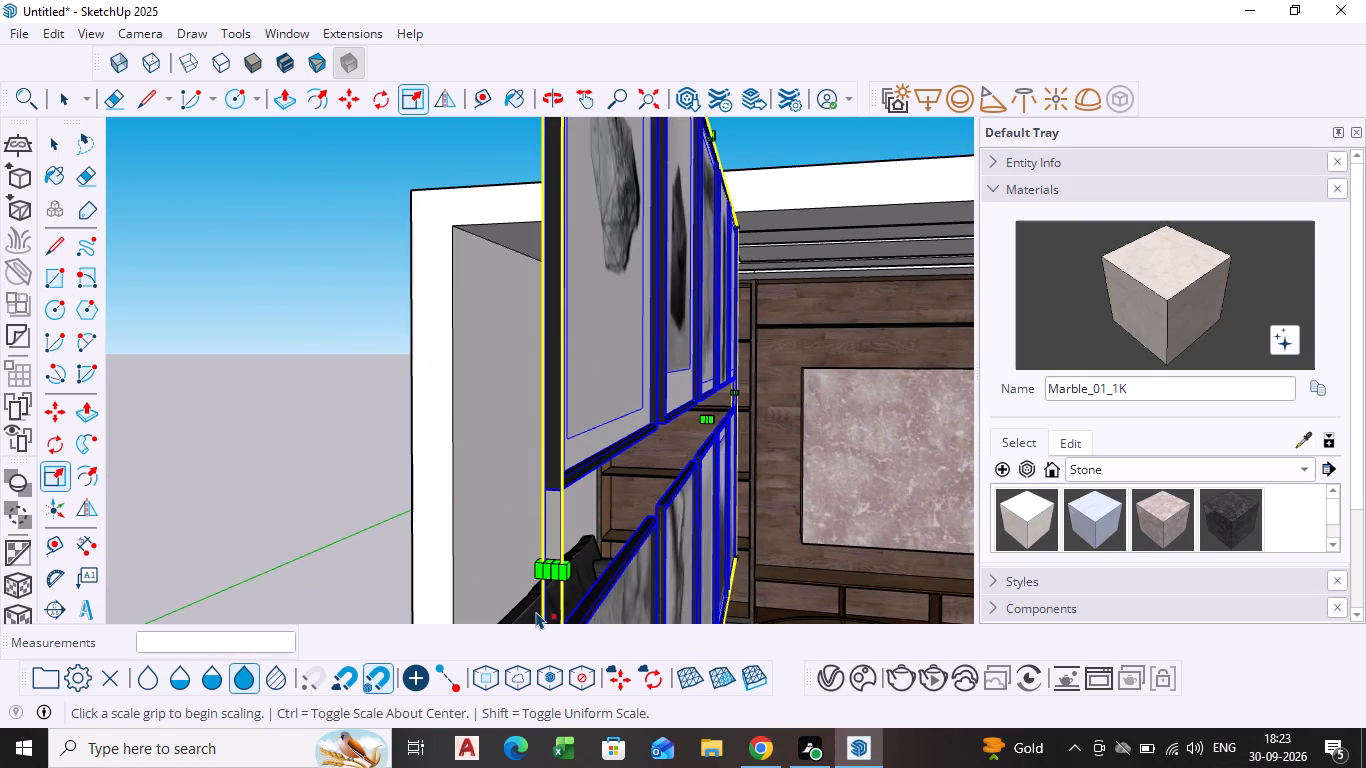
{"action": "scroll", "coordinate": [549, 589], "scroll_direction": "up", "scroll_amount": 1}
{"action": "left_click", "coordinate": [570, 506]}
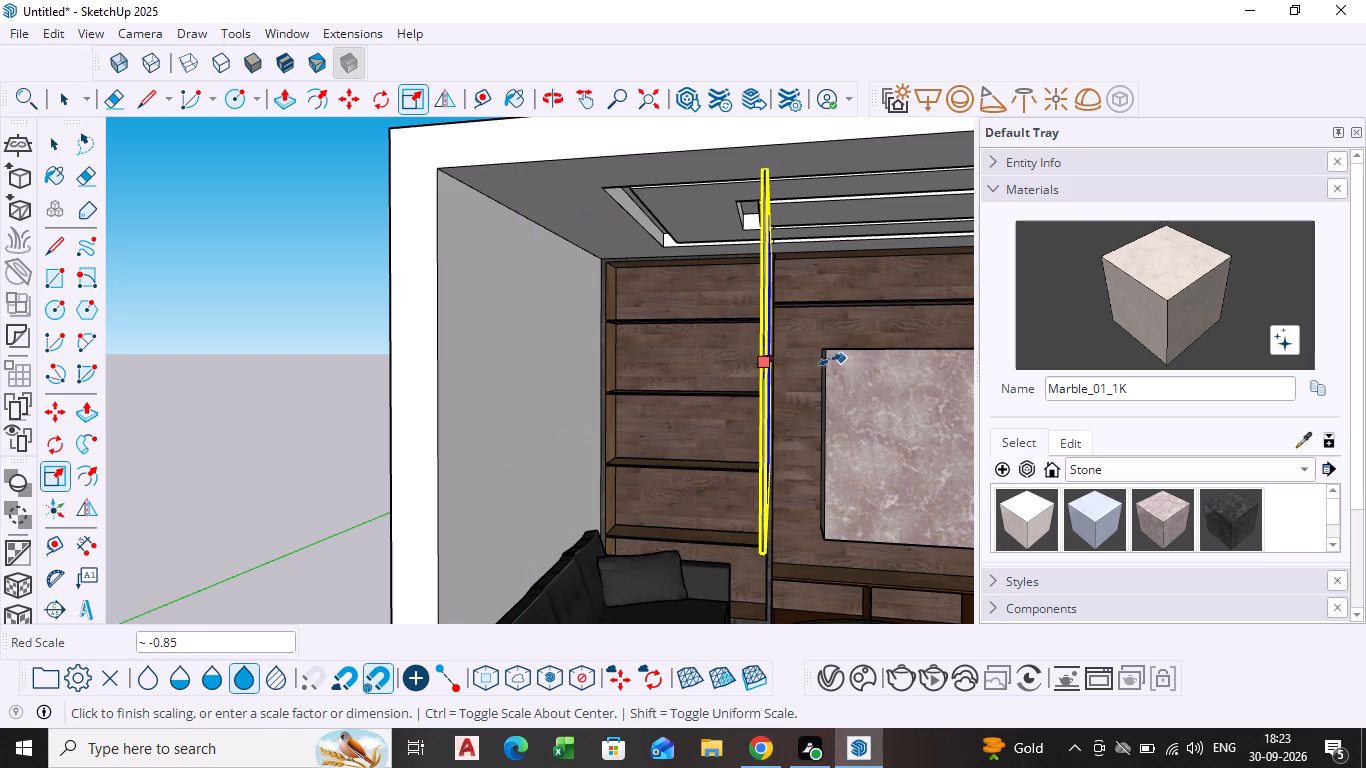
{"action": "middle_click_drag", "start_coordinate": [823, 365], "coordinate": [737, 393]}
{"action": "left_click", "coordinate": [736, 402]}
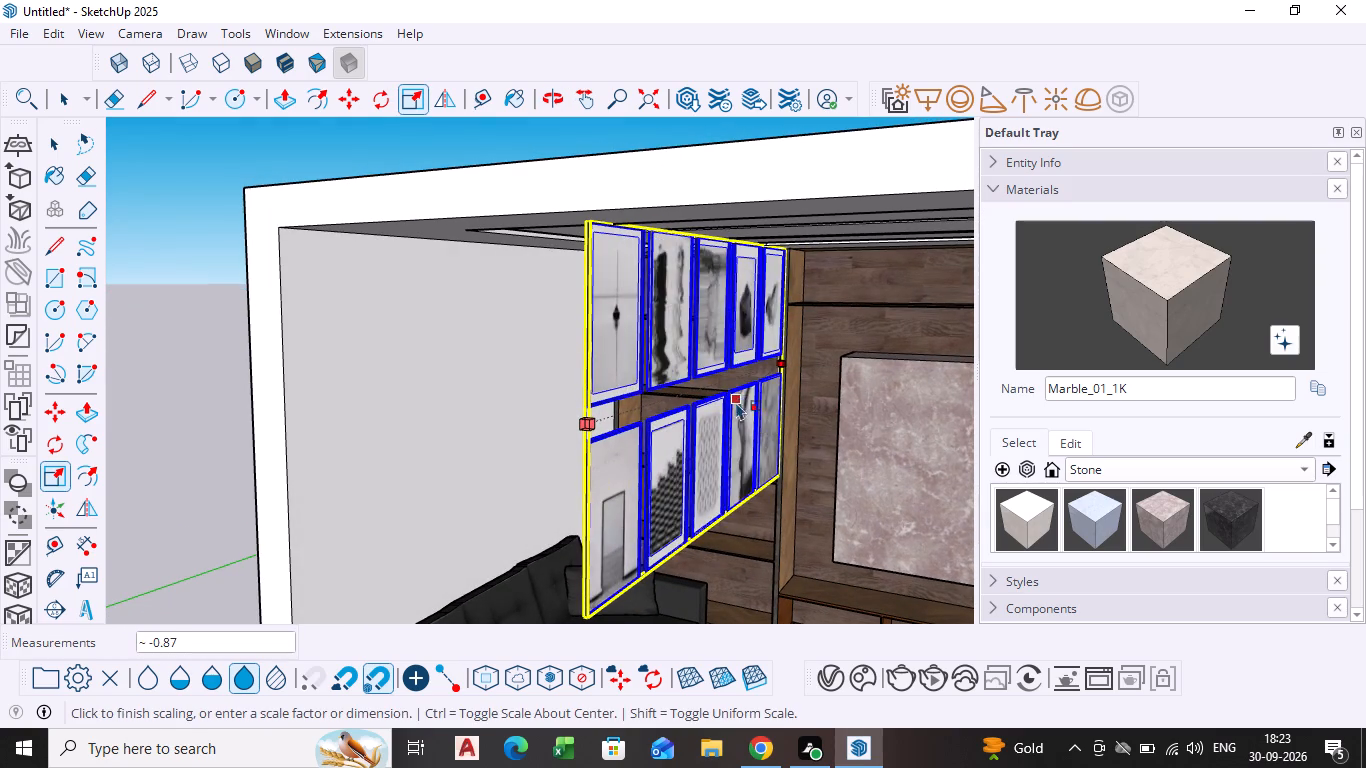
Move the photo frame set about 4' 8" by its upper front corner onto the wall behind the sofa.
{"action": "key", "text": "space"}
{"action": "middle_click_drag", "start_coordinate": [671, 424], "coordinate": [633, 447]}
{"action": "key", "text": "m"}
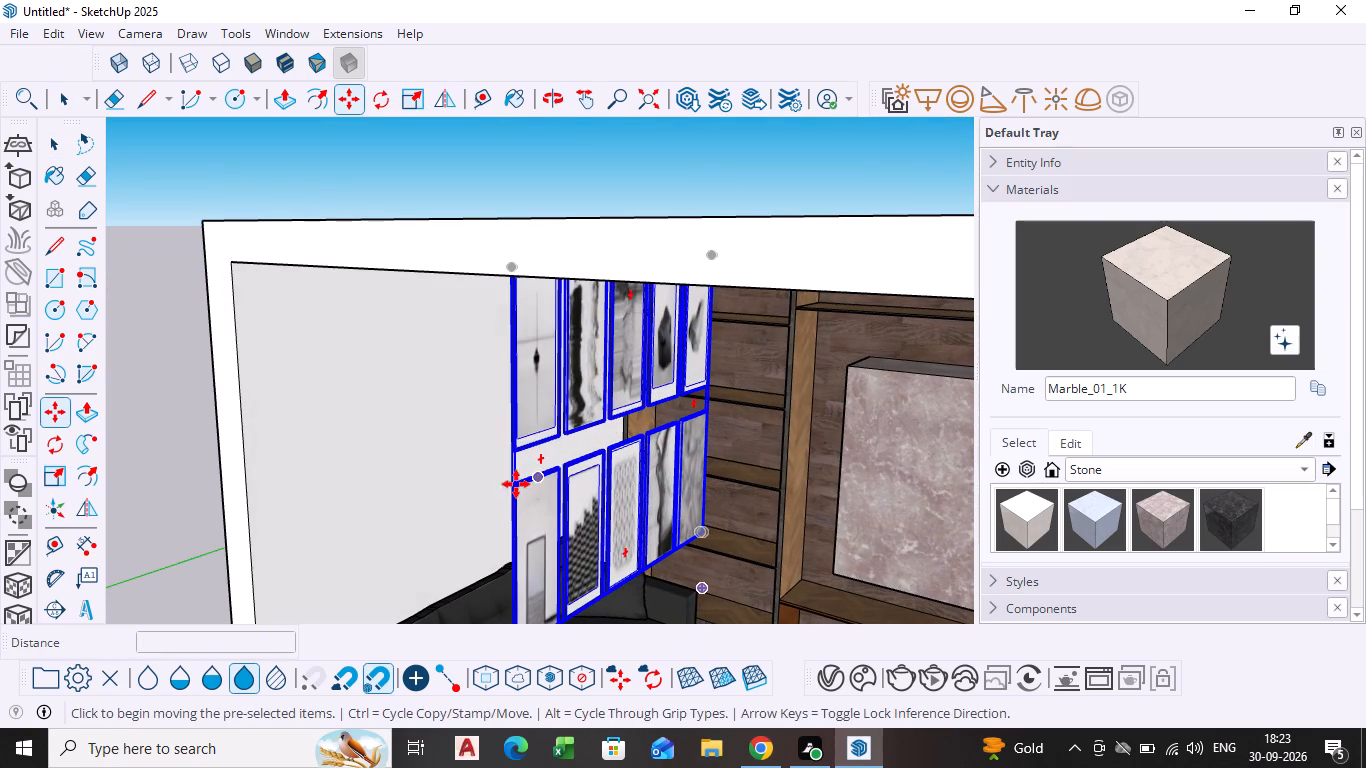
{"action": "left_click", "coordinate": [514, 271]}
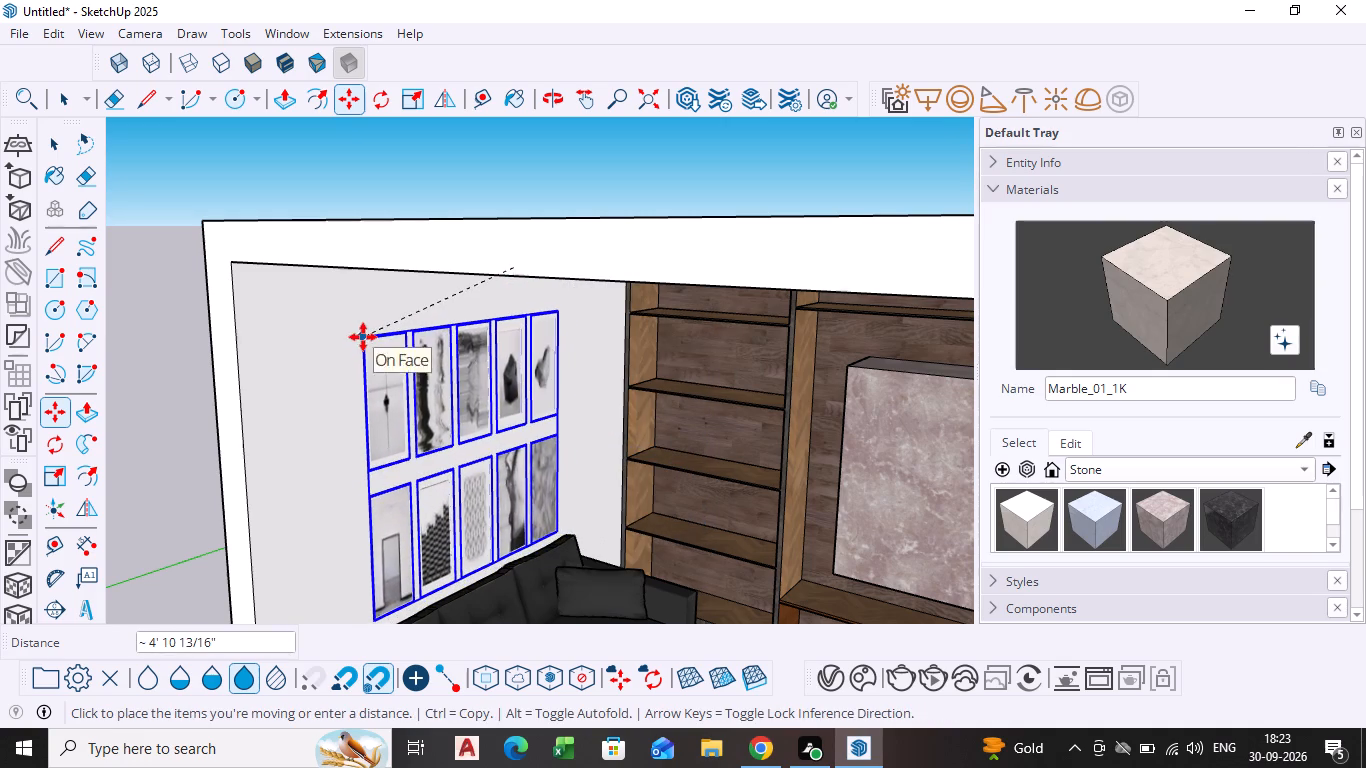
{"action": "left_click", "coordinate": [341, 316]}
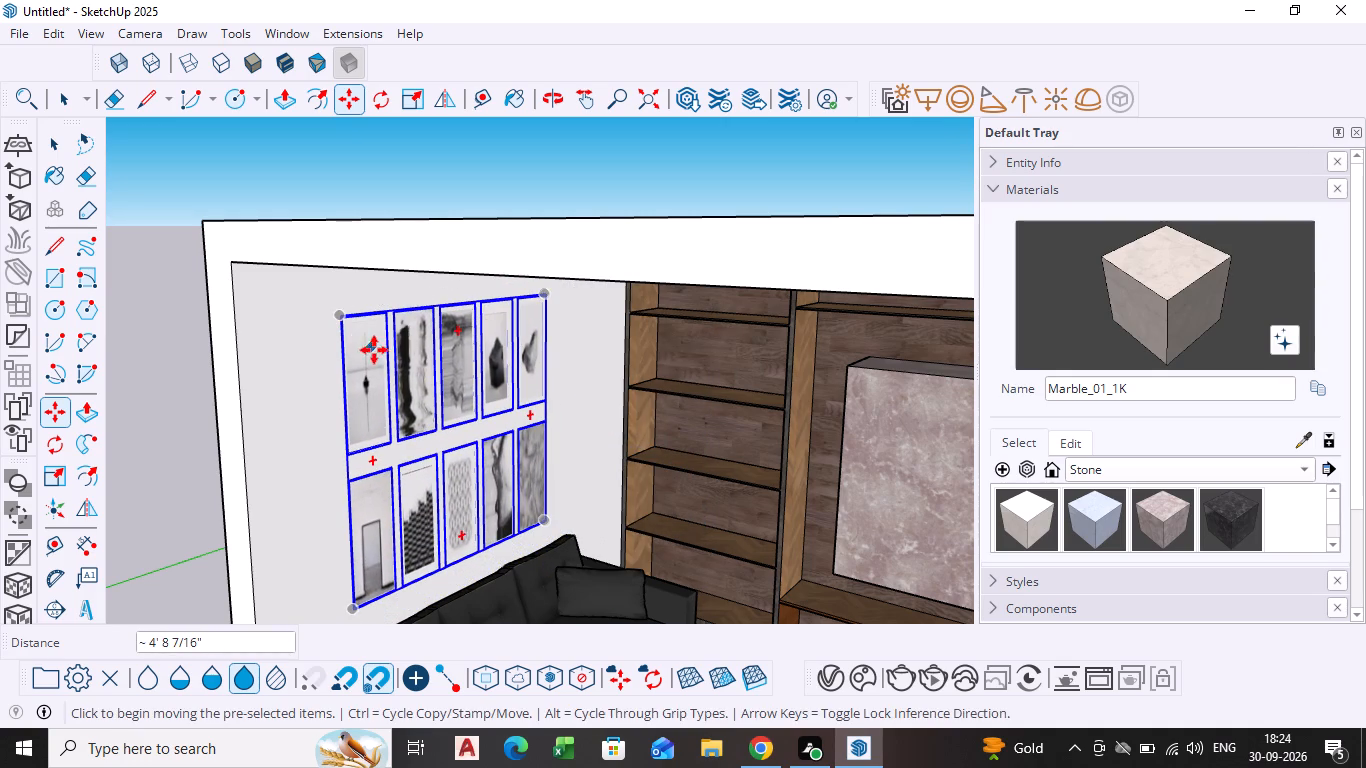
{"action": "key", "text": "space"}
{"action": "left_click", "coordinate": [424, 167]}
Move the round glass coffee table about 1' 11" across the floor, clear of the sofa's chaise.
{"action": "scroll", "coordinate": [432, 524], "scroll_direction": "down", "scroll_amount": 3}
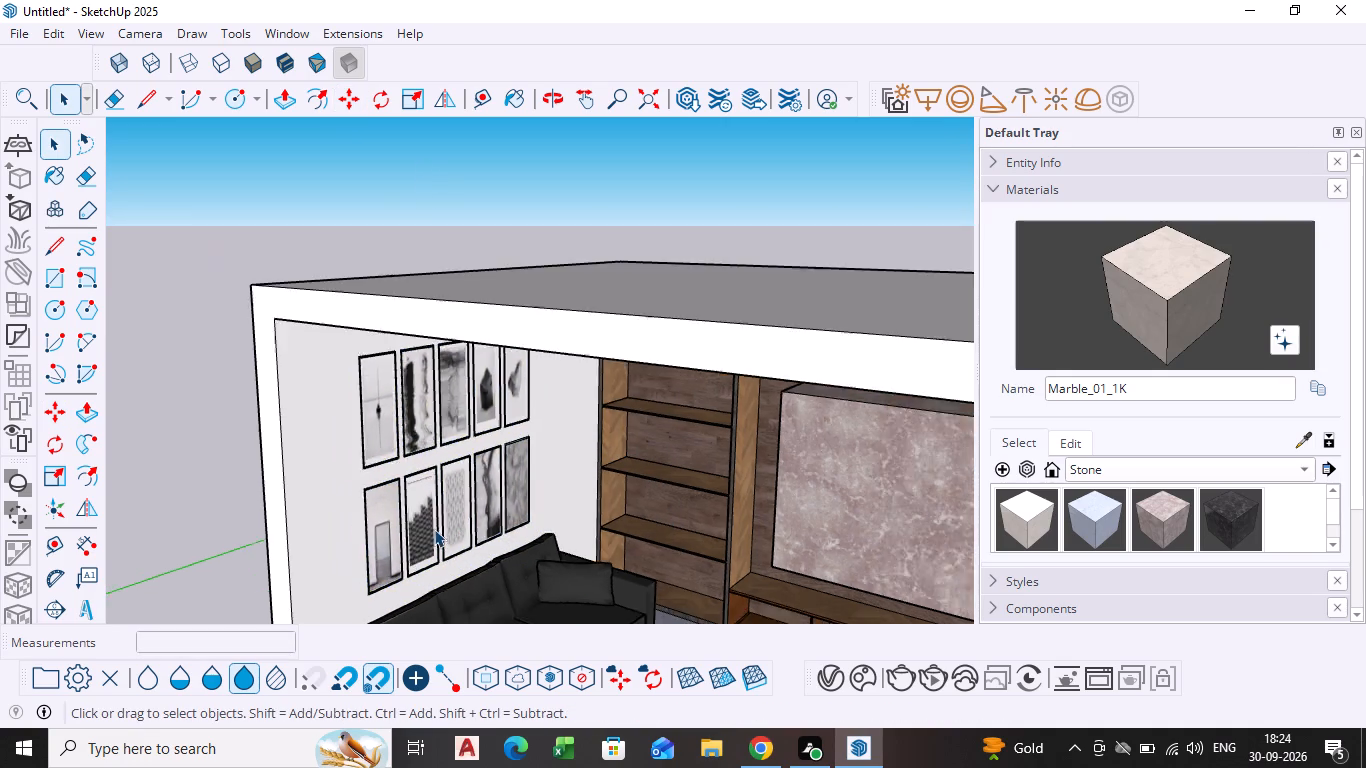
{"action": "scroll", "coordinate": [434, 529], "scroll_direction": "down", "scroll_amount": 1}
{"action": "middle_click_drag", "start_coordinate": [473, 469], "coordinate": [613, 378]}
{"action": "scroll", "coordinate": [608, 417], "scroll_direction": "down", "scroll_amount": 2}
{"action": "middle_click_drag", "start_coordinate": [624, 456], "coordinate": [604, 445], "text": "shift"}
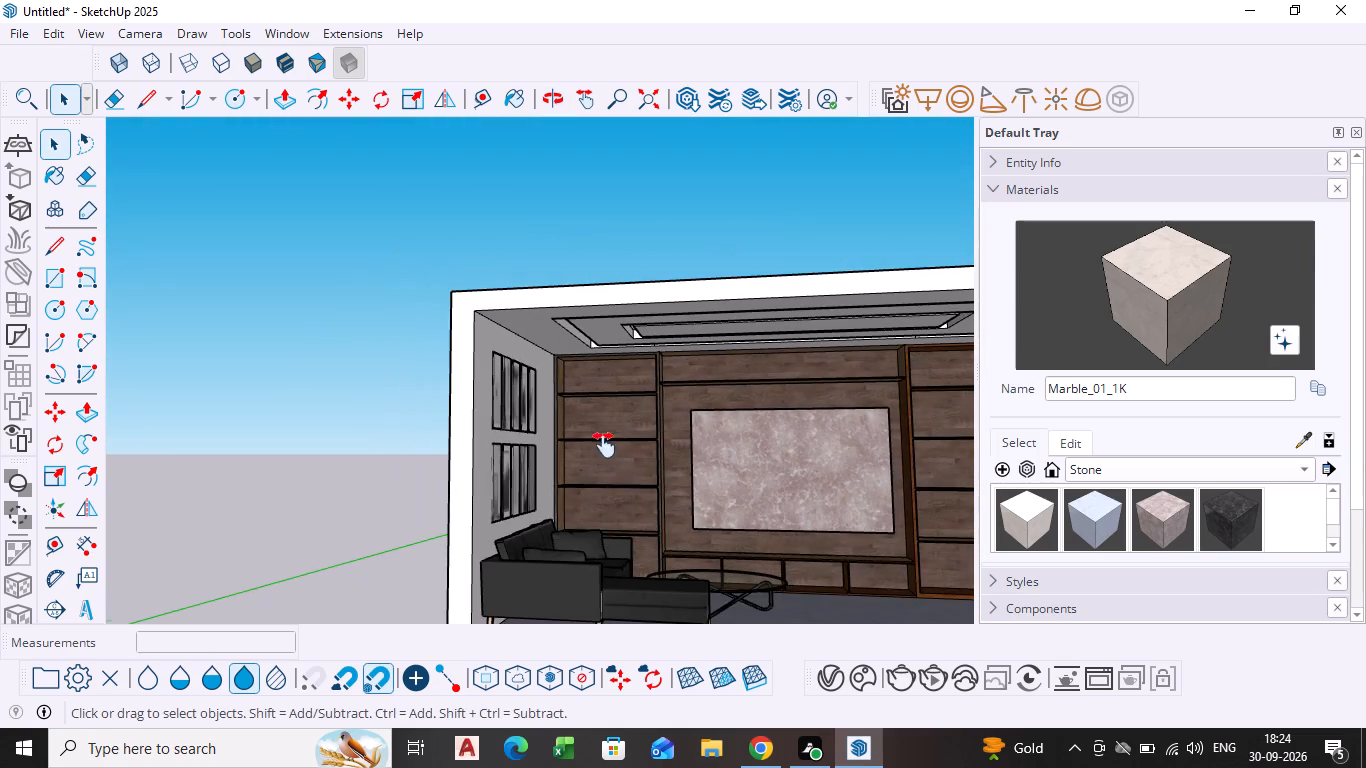
{"action": "middle_click_drag", "start_coordinate": [604, 445], "coordinate": [434, 380], "text": "shift"}
{"action": "scroll", "coordinate": [417, 450], "scroll_direction": "down", "scroll_amount": 1}
{"action": "middle_click_drag", "start_coordinate": [428, 459], "coordinate": [487, 532]}
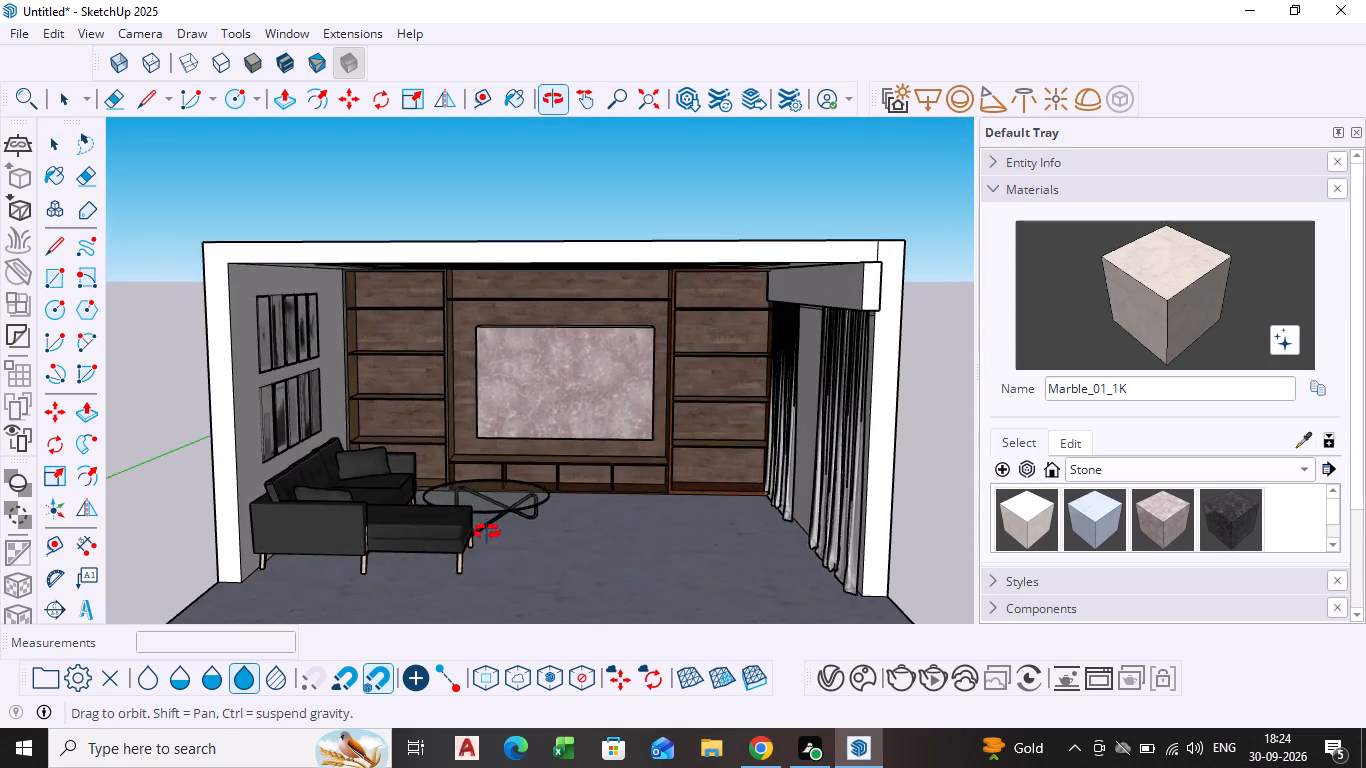
{"action": "middle_click_drag", "start_coordinate": [487, 532], "coordinate": [483, 532]}
{"action": "left_click", "coordinate": [497, 484]}
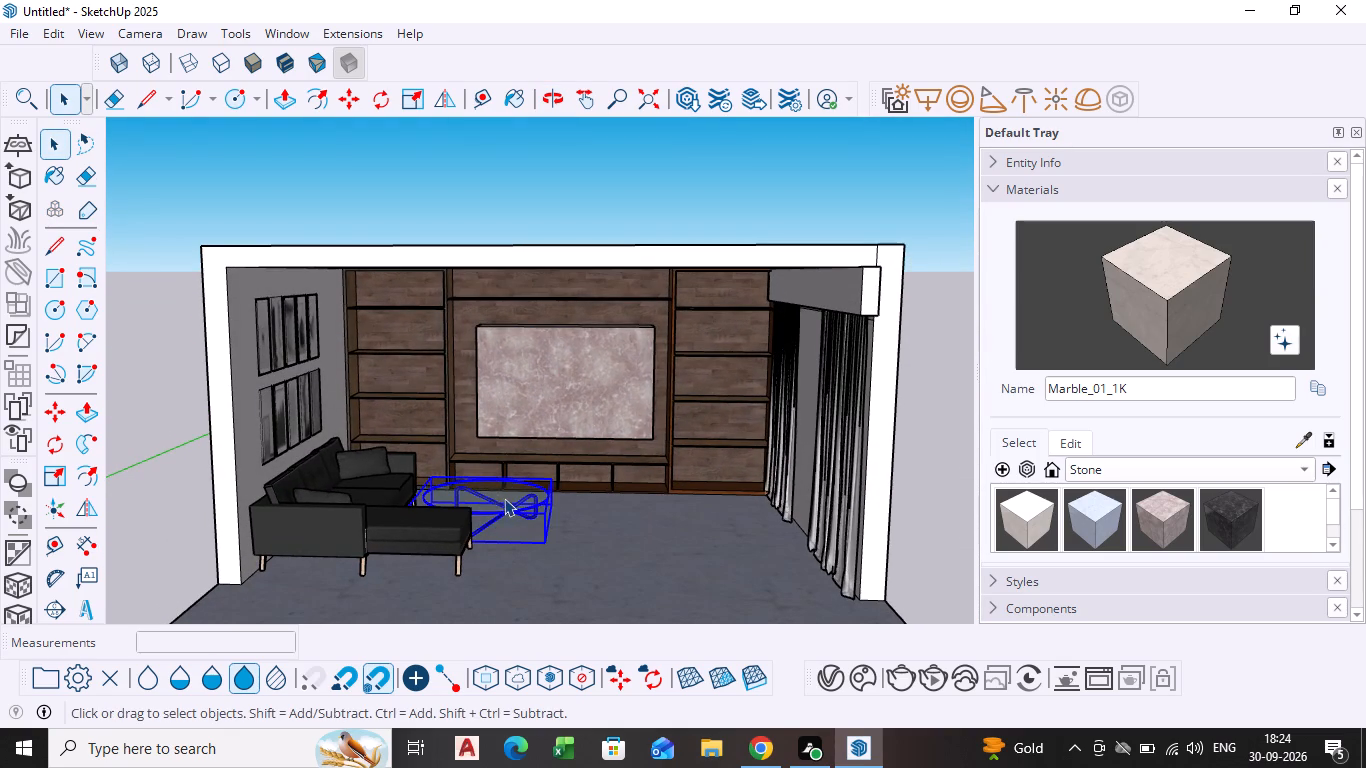
{"action": "key", "text": "m"}
{"action": "left_click", "coordinate": [545, 541]}
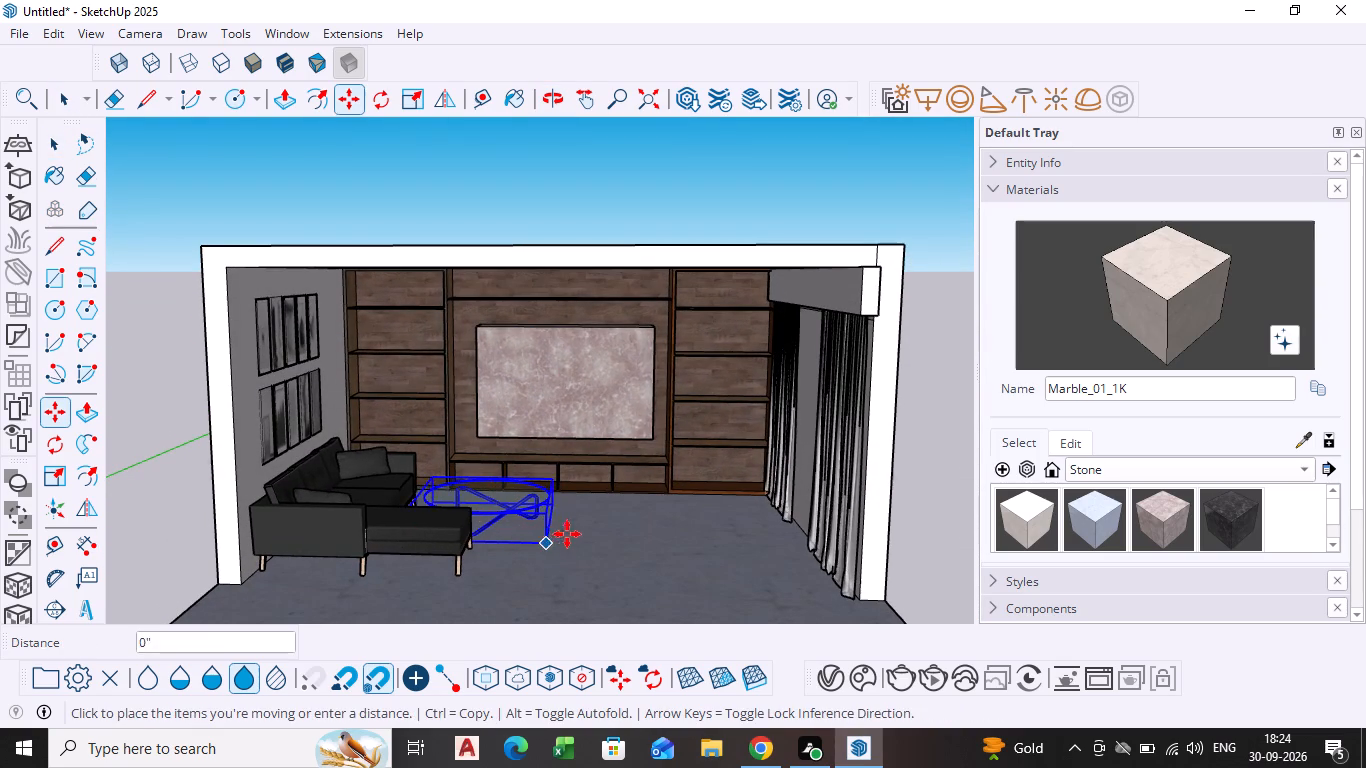
{"action": "scroll", "coordinate": [623, 529], "scroll_direction": "up", "scroll_amount": 3}
{"action": "middle_click_drag", "start_coordinate": [619, 534], "coordinate": [610, 576]}
{"action": "left_click", "coordinate": [581, 563]}
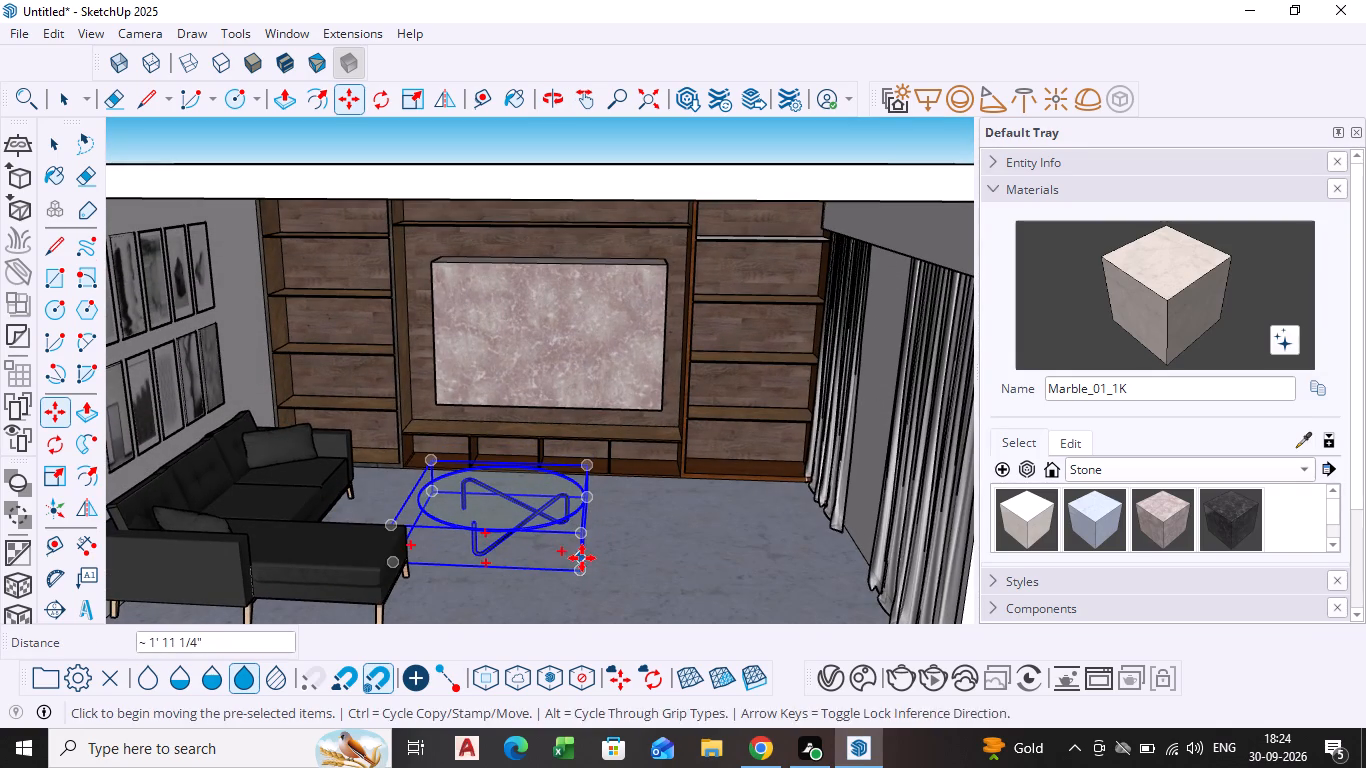
{"action": "key", "text": "space"}
{"action": "scroll", "coordinate": [387, 500], "scroll_direction": "down", "scroll_amount": 2}
{"action": "left_click", "coordinate": [769, 204]}
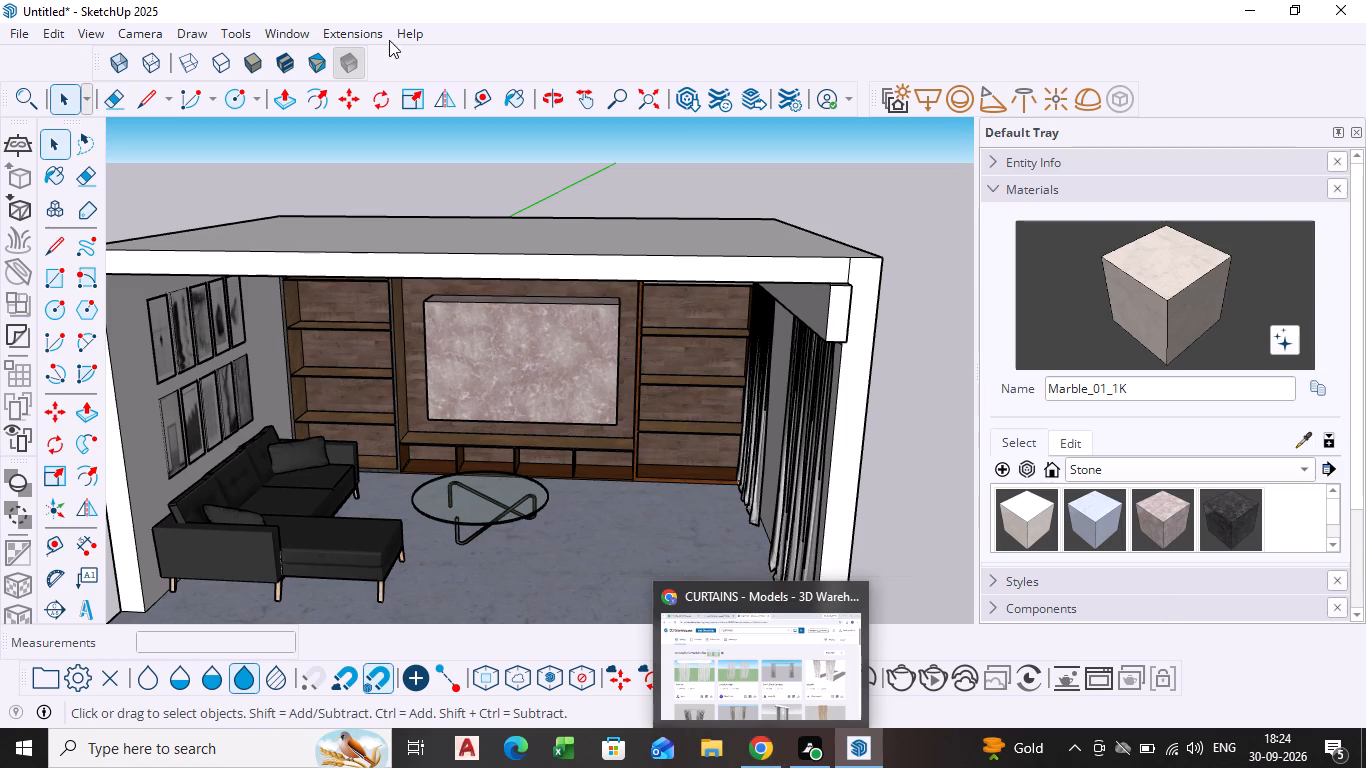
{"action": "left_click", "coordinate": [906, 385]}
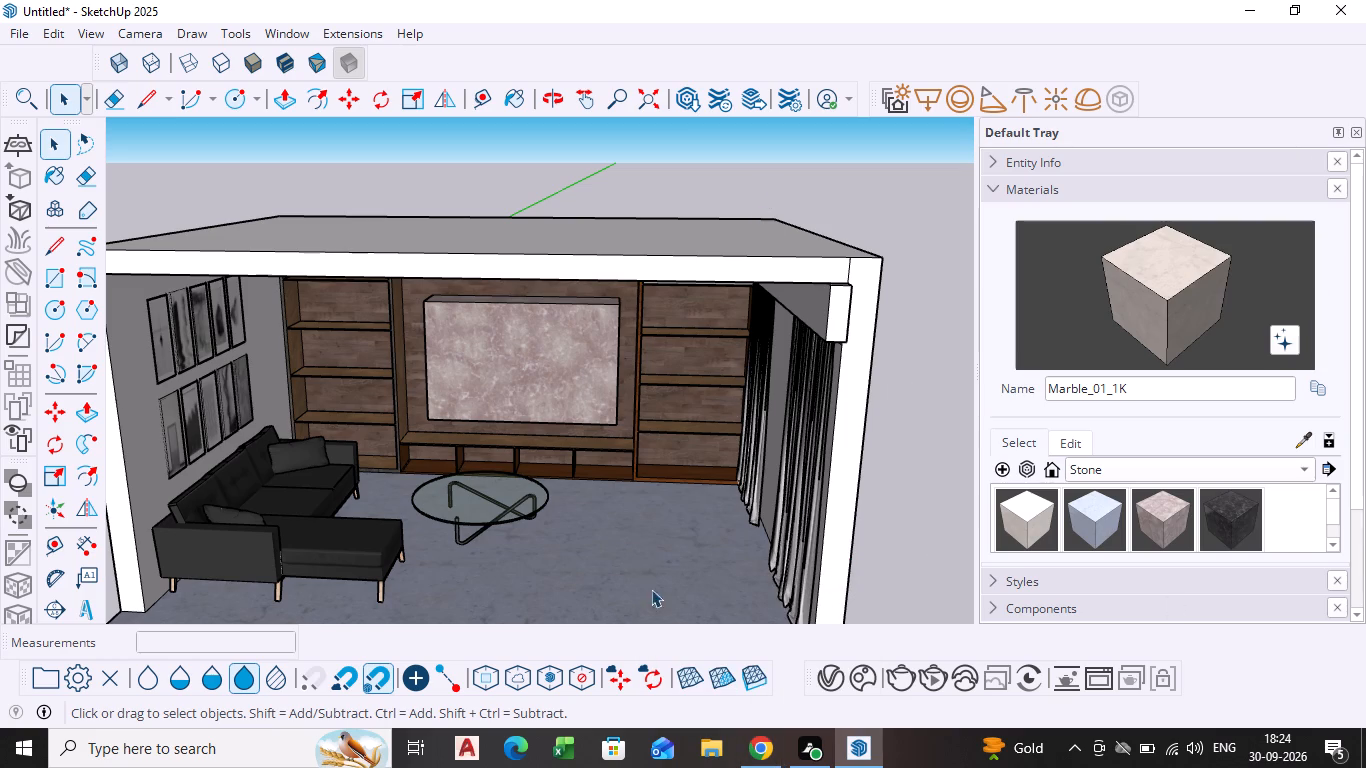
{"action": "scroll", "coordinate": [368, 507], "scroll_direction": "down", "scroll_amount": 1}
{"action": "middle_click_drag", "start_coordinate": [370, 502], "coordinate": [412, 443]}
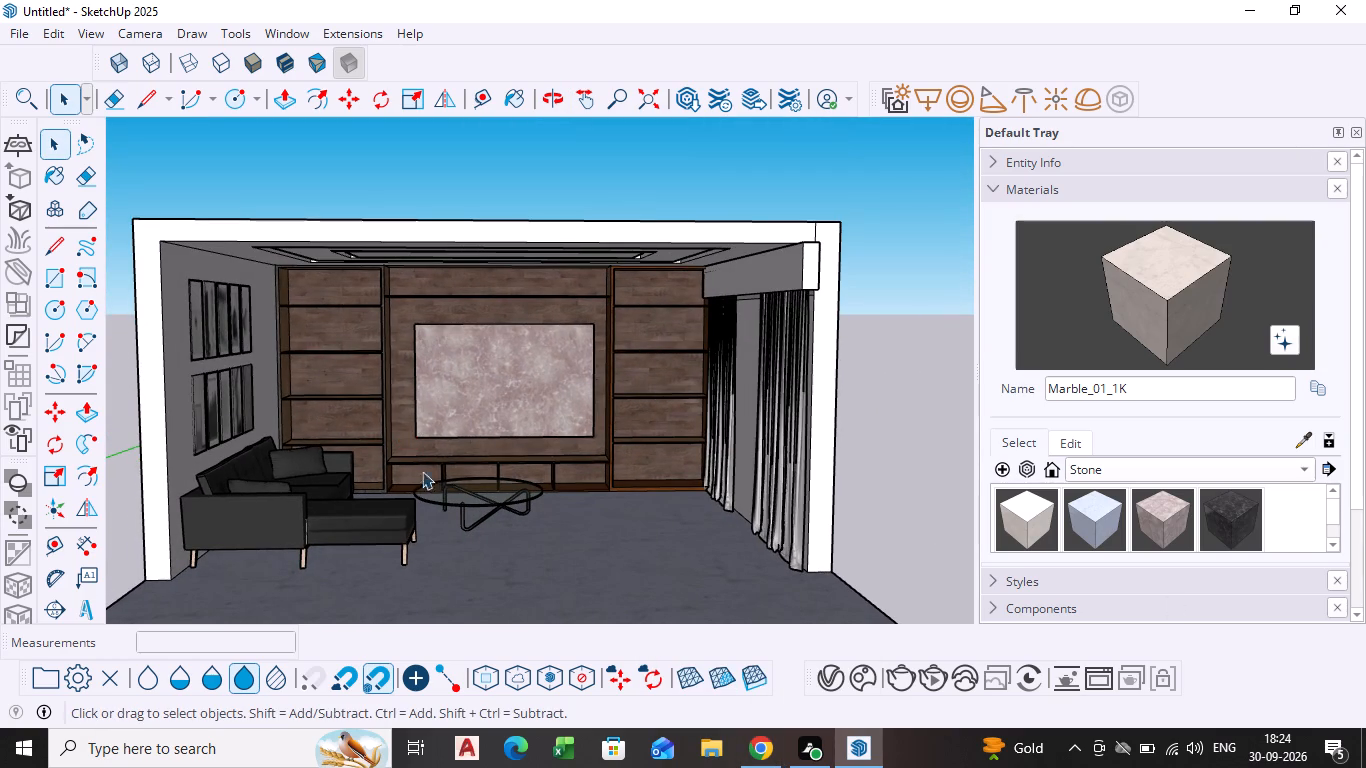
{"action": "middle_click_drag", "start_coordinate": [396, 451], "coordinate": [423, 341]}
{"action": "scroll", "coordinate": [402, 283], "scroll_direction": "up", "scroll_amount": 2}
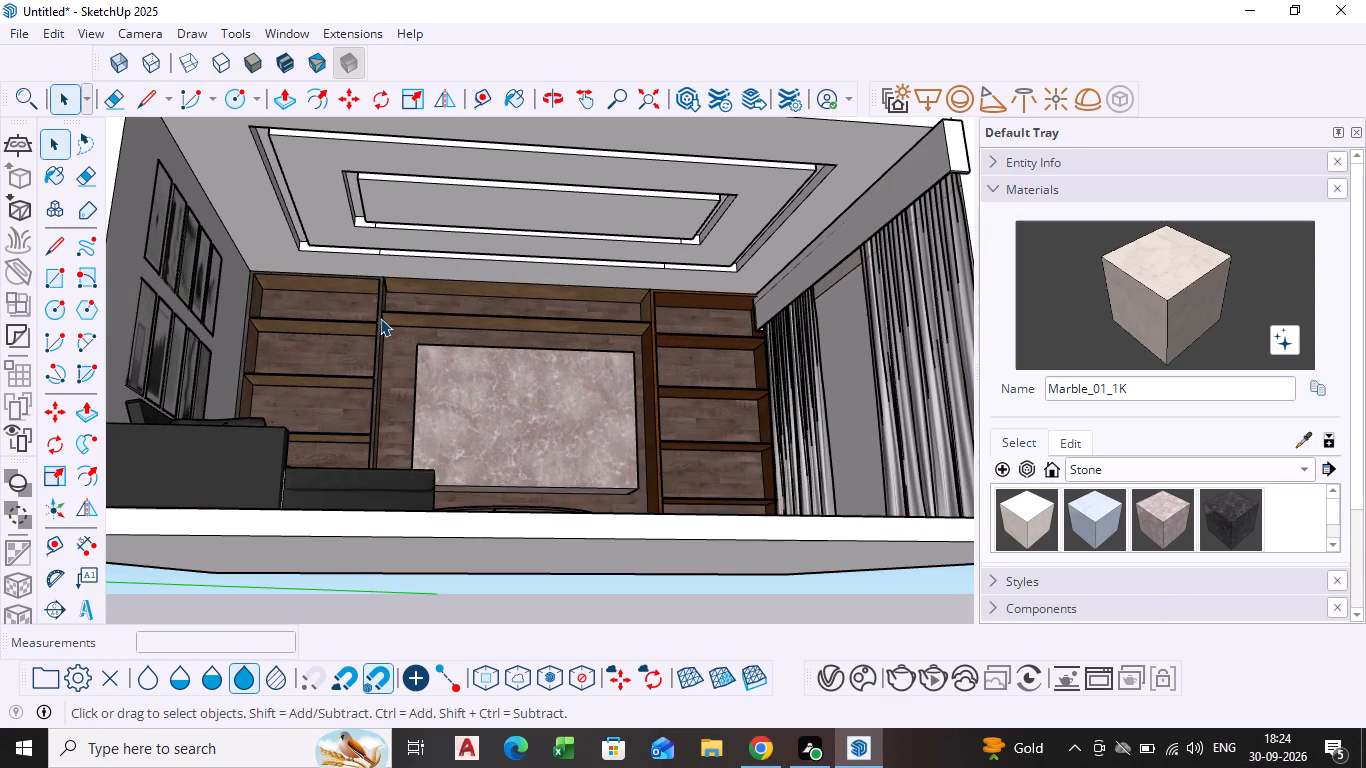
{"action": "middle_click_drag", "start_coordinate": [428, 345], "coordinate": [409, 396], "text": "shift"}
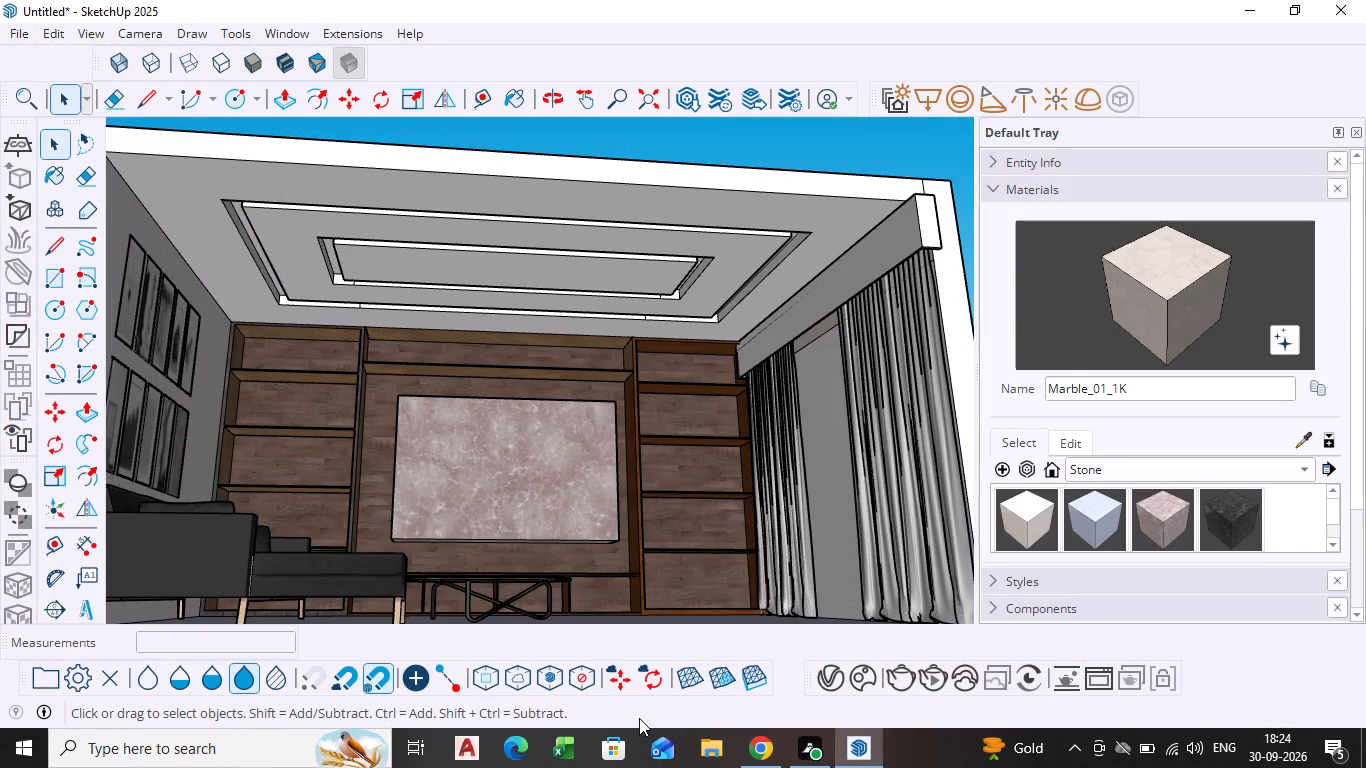
Search the 3D Warehouse for TV and download the 60" Led TV directly into the model.
{"action": "left_click", "coordinate": [287, 36]}
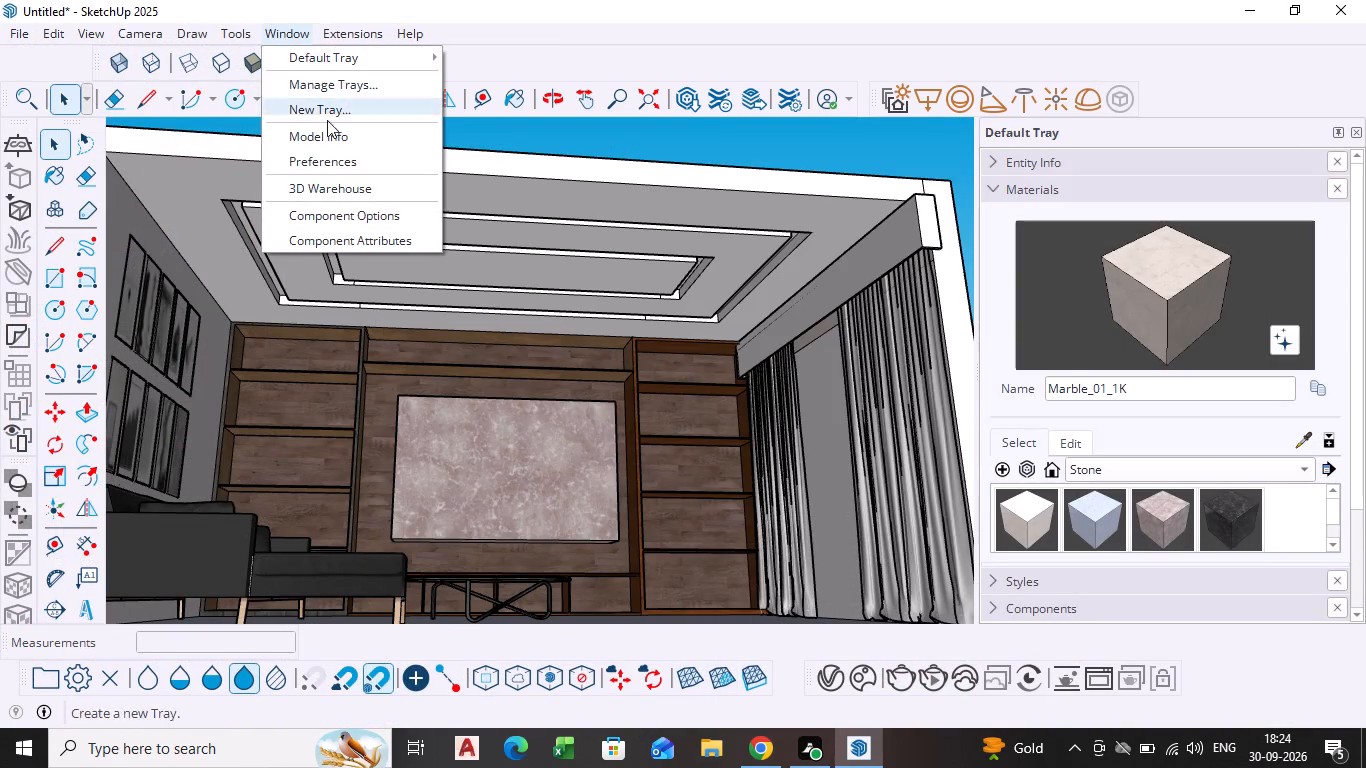
{"action": "left_click", "coordinate": [327, 184]}
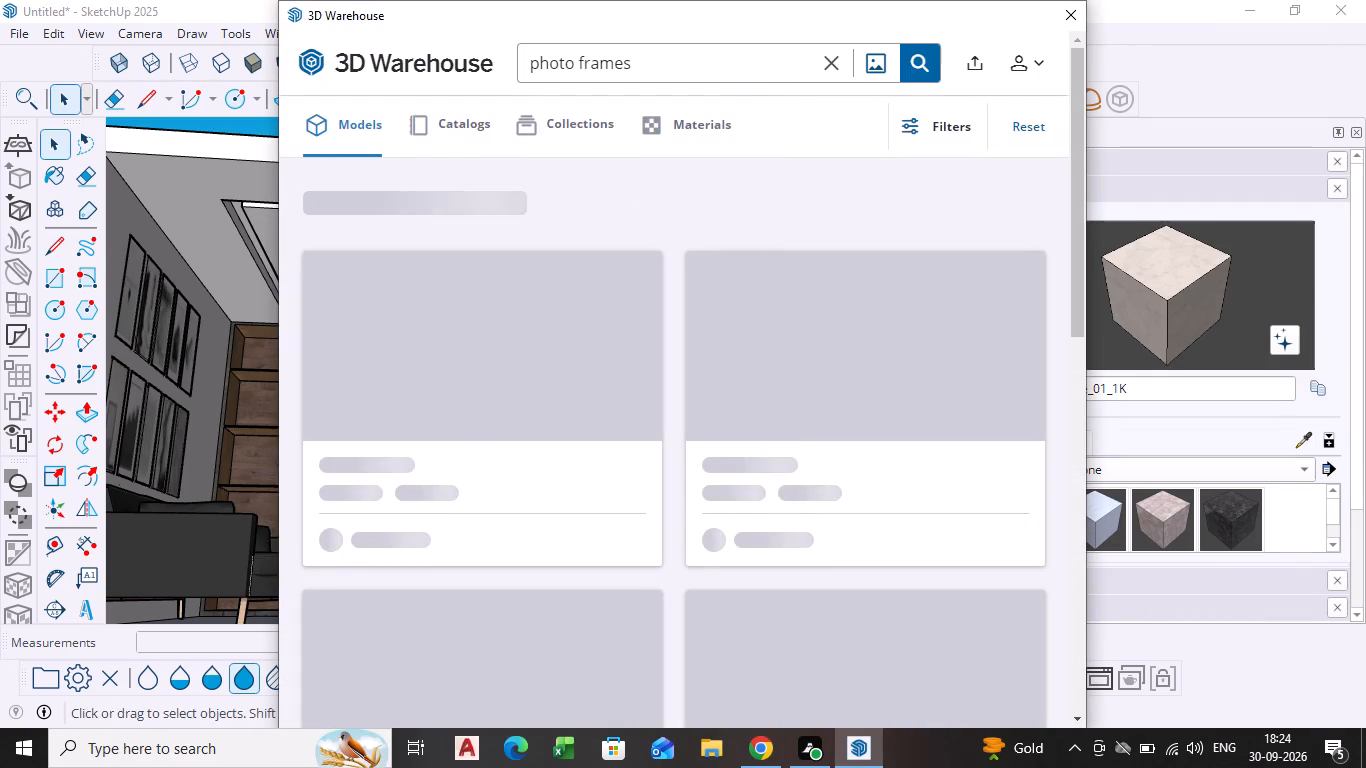
{"action": "left_click", "coordinate": [836, 67]}
{"action": "left_click", "coordinate": [785, 63]}
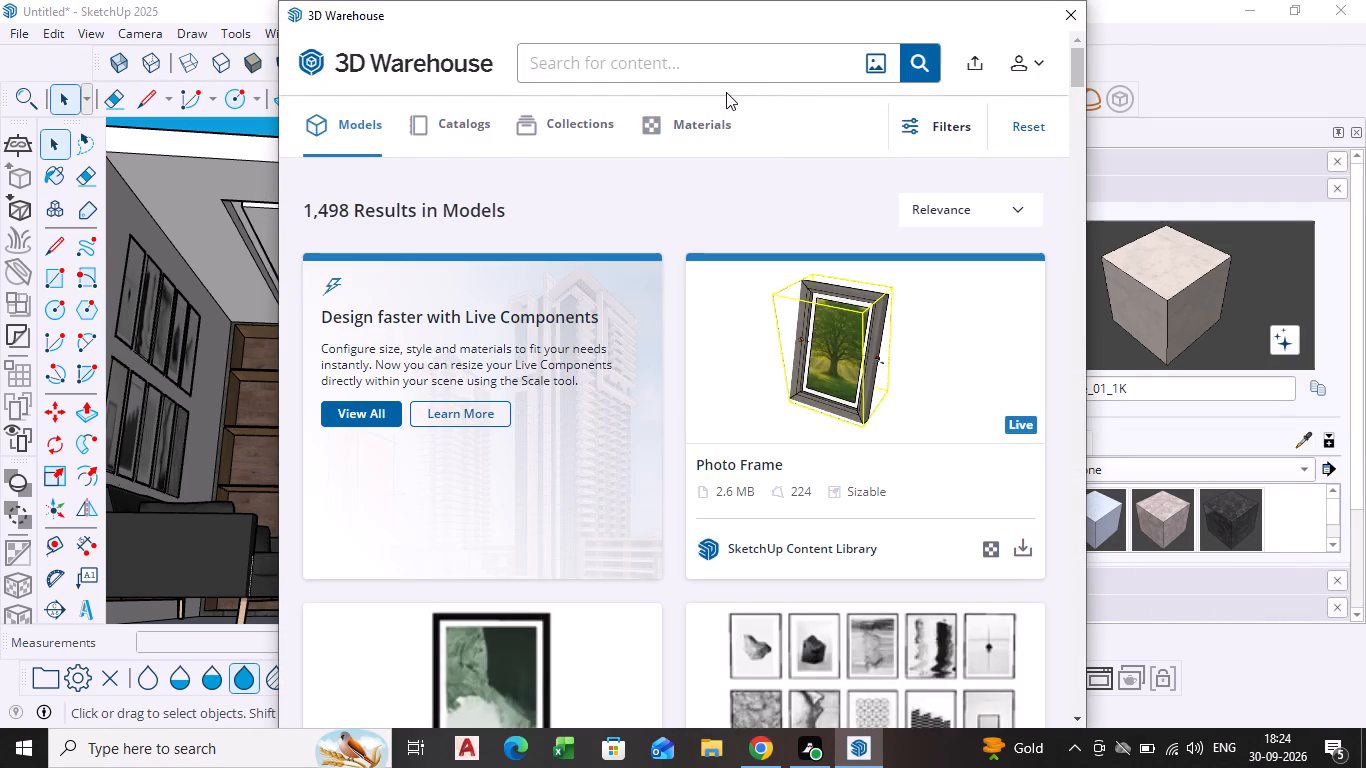
{"action": "key", "text": "t"}
{"action": "key", "text": "v"}
{"action": "key", "text": "Return"}
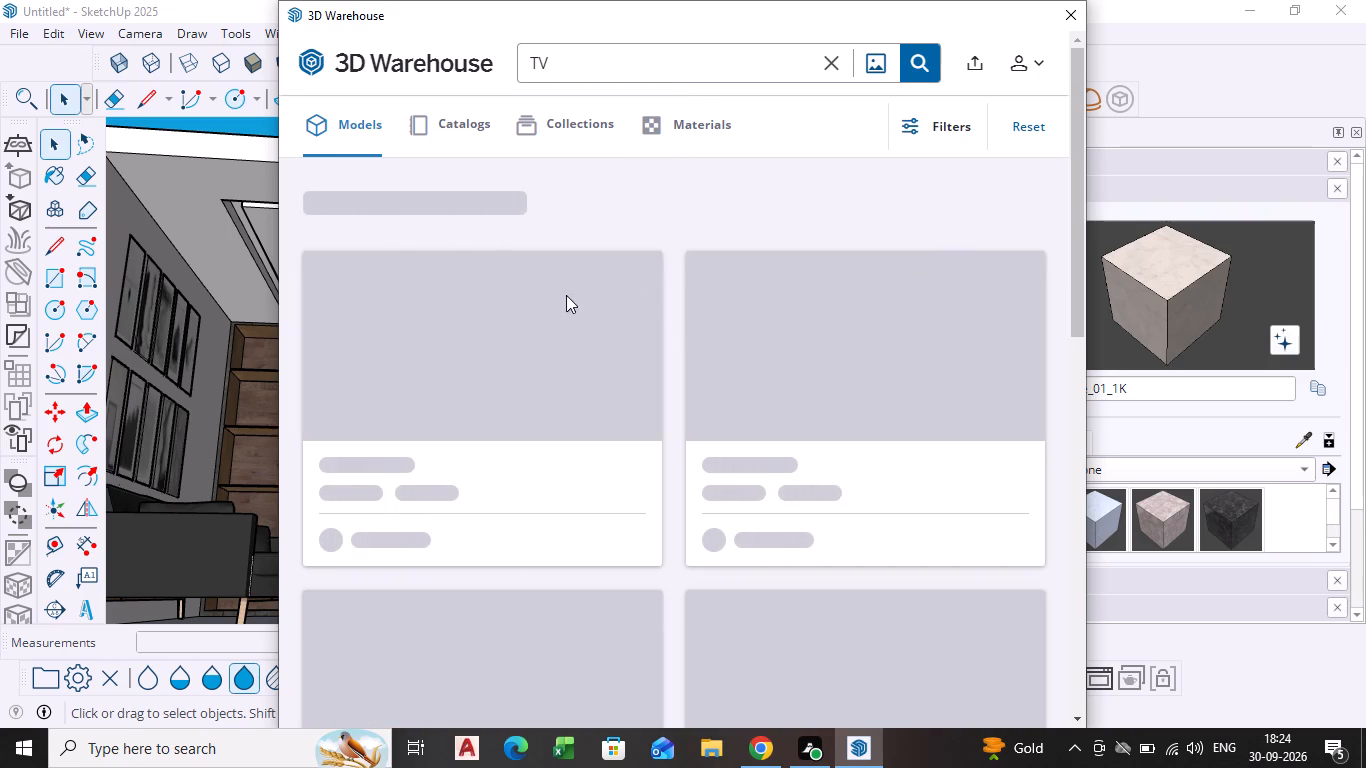
{"action": "scroll", "coordinate": [780, 382], "scroll_direction": "down", "scroll_amount": 4}
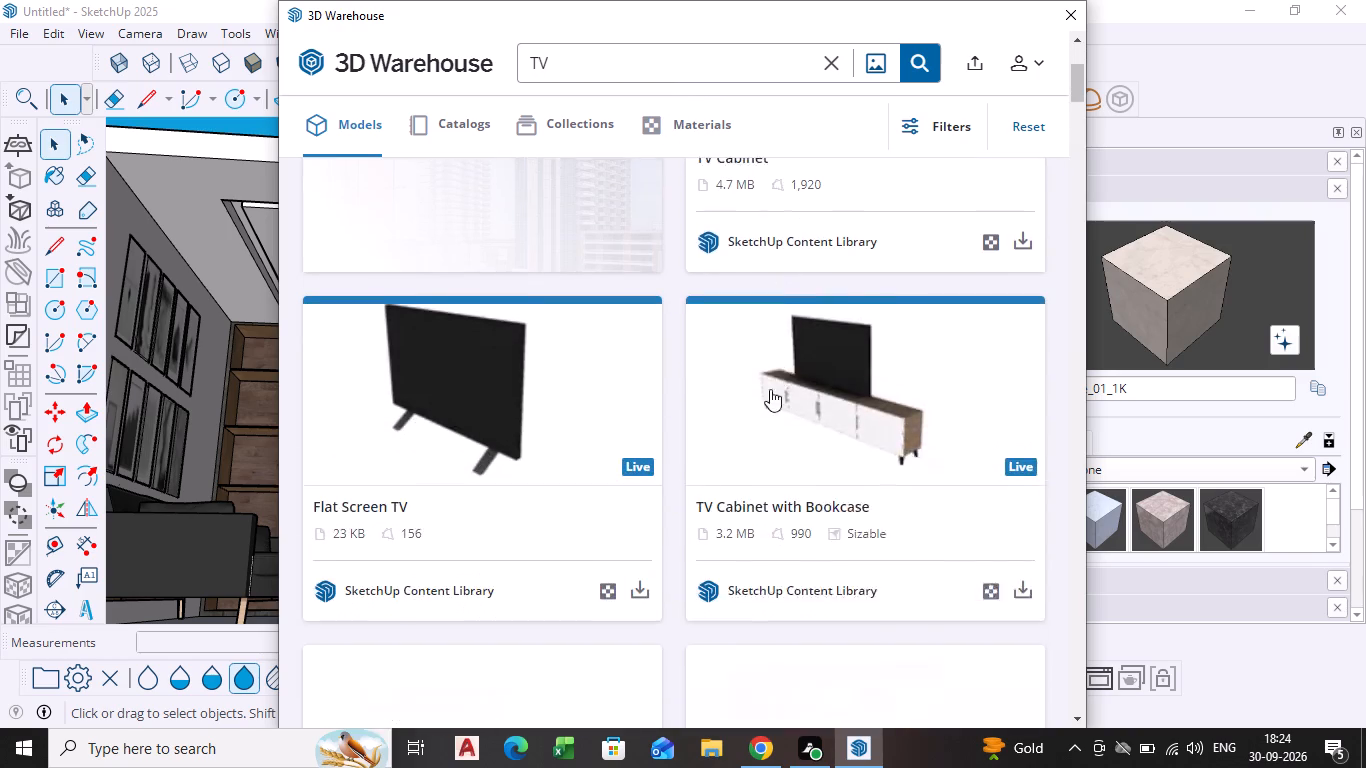
{"action": "scroll", "coordinate": [665, 351], "scroll_direction": "down", "scroll_amount": 3}
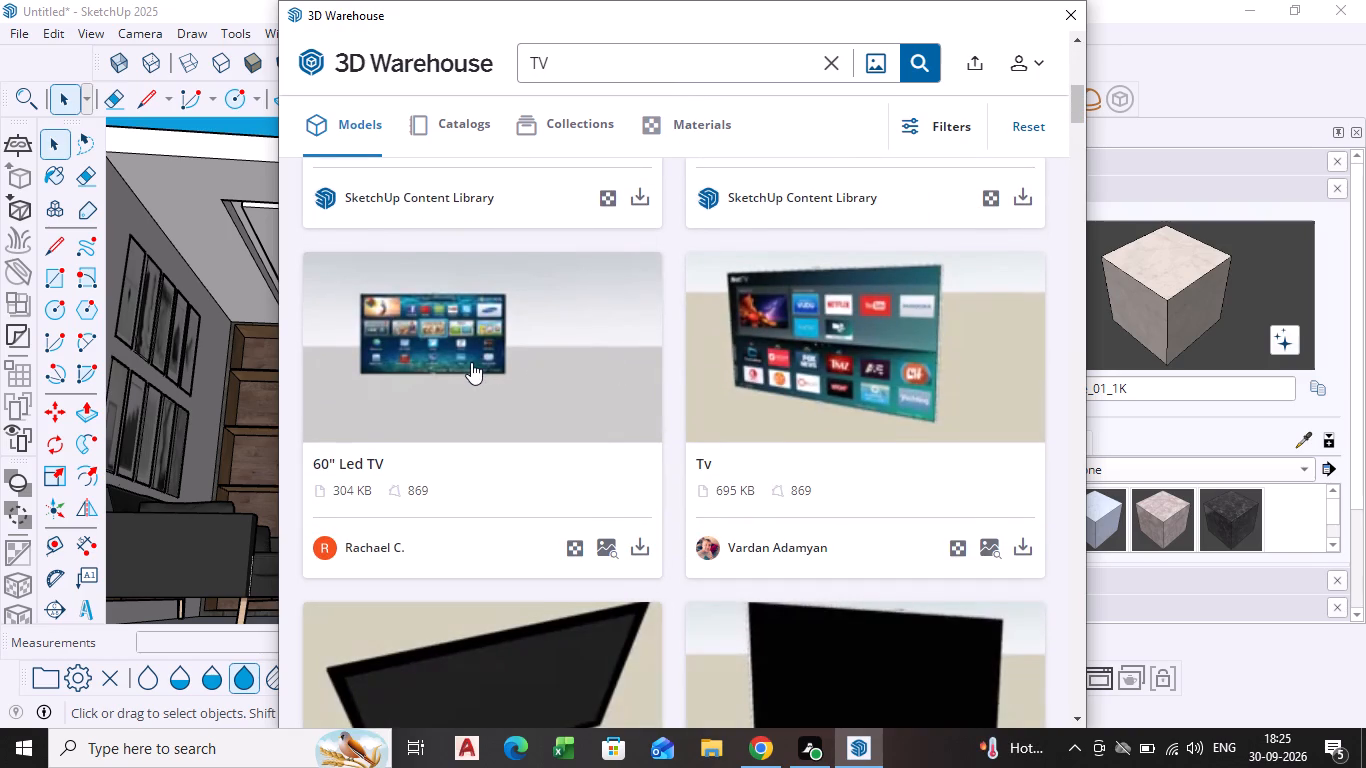
{"action": "scroll", "coordinate": [471, 362], "scroll_direction": "down", "scroll_amount": 2}
{"action": "scroll", "coordinate": [907, 373], "scroll_direction": "up", "scroll_amount": 1}
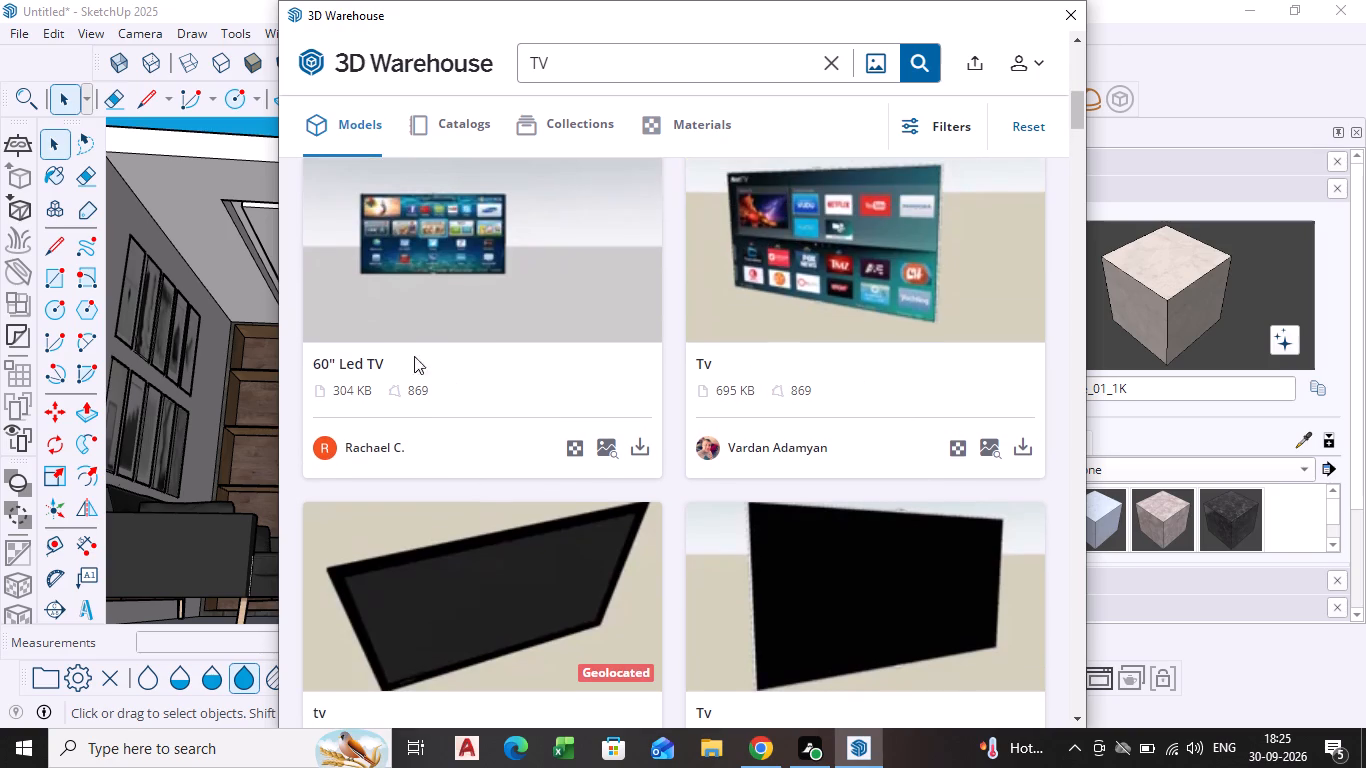
{"action": "left_click", "coordinate": [639, 445]}
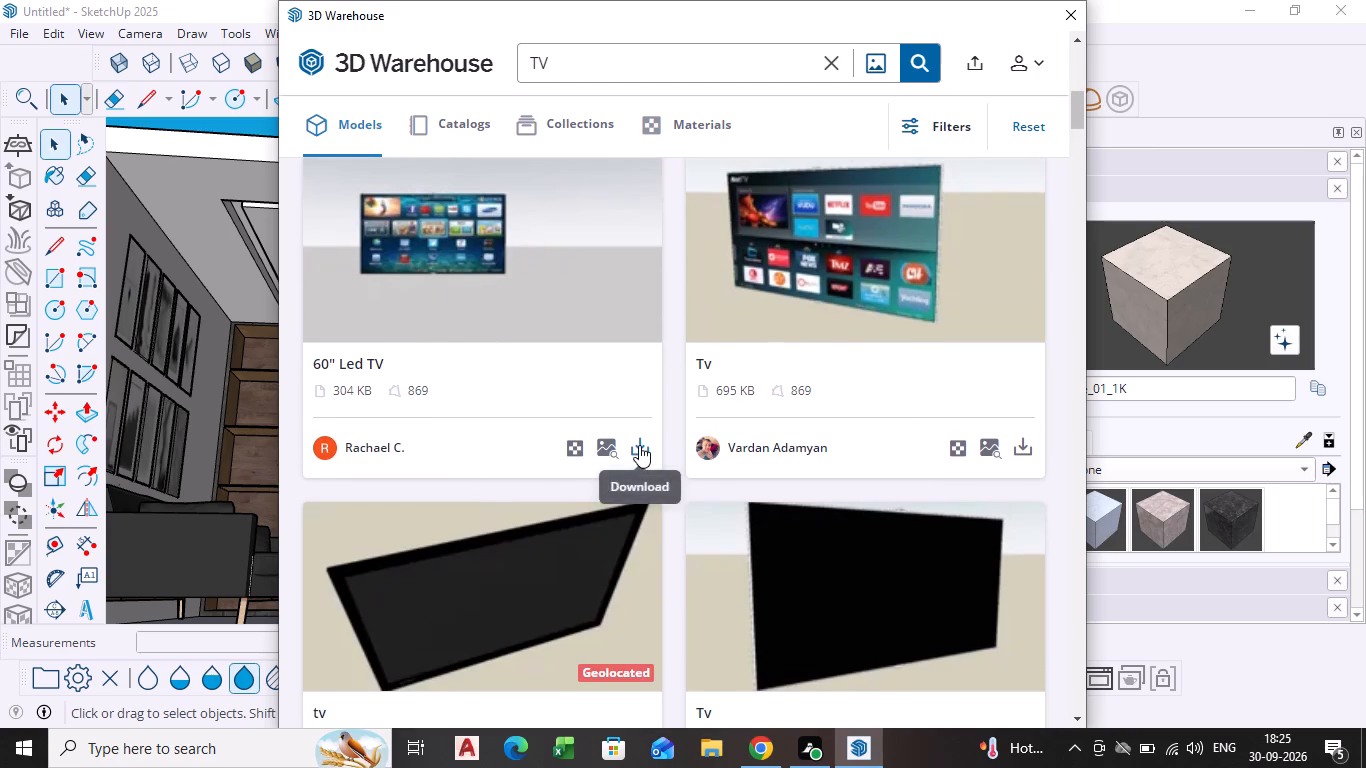
{"action": "left_click", "coordinate": [610, 399]}
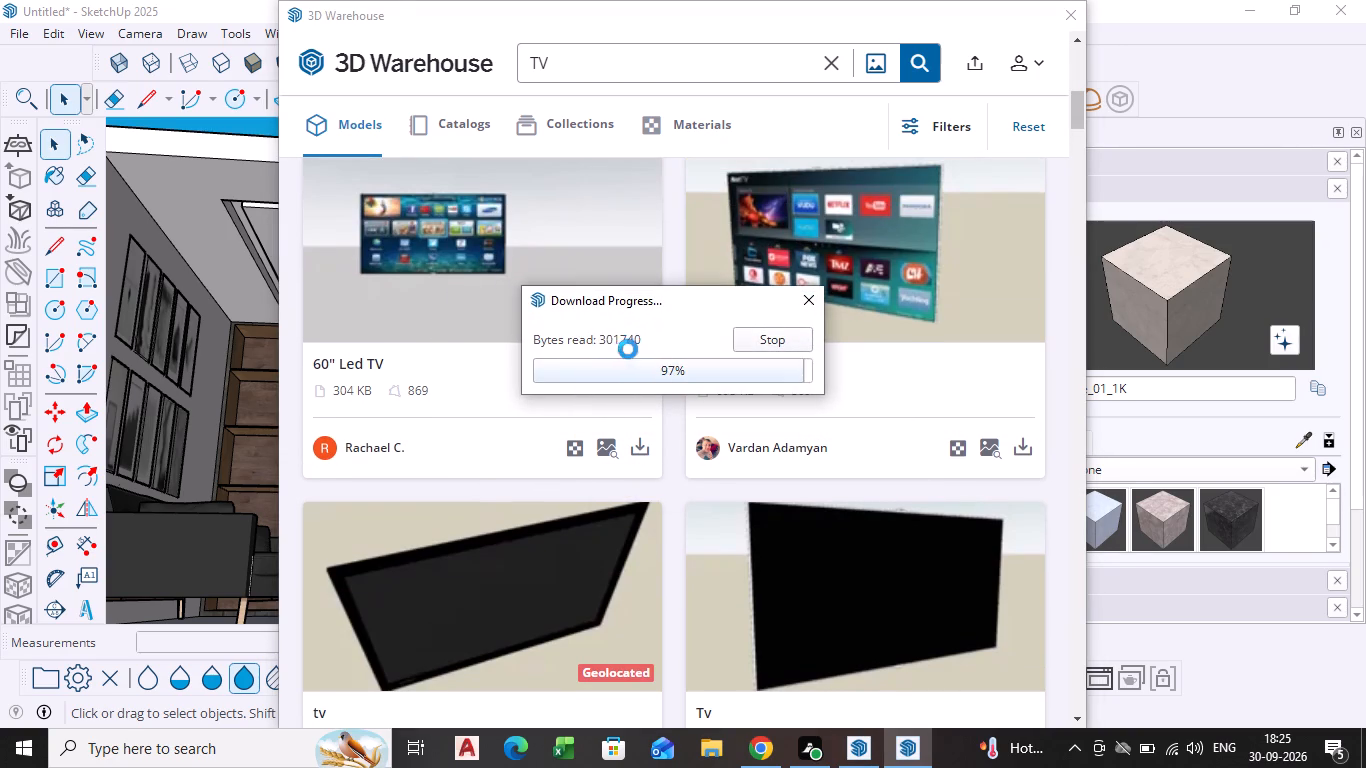
Place the TV at the marble wall panel and move it 15' 11" forward toward the sofa's front corner.
{"action": "scroll", "coordinate": [450, 495], "scroll_direction": "up", "scroll_amount": 4}
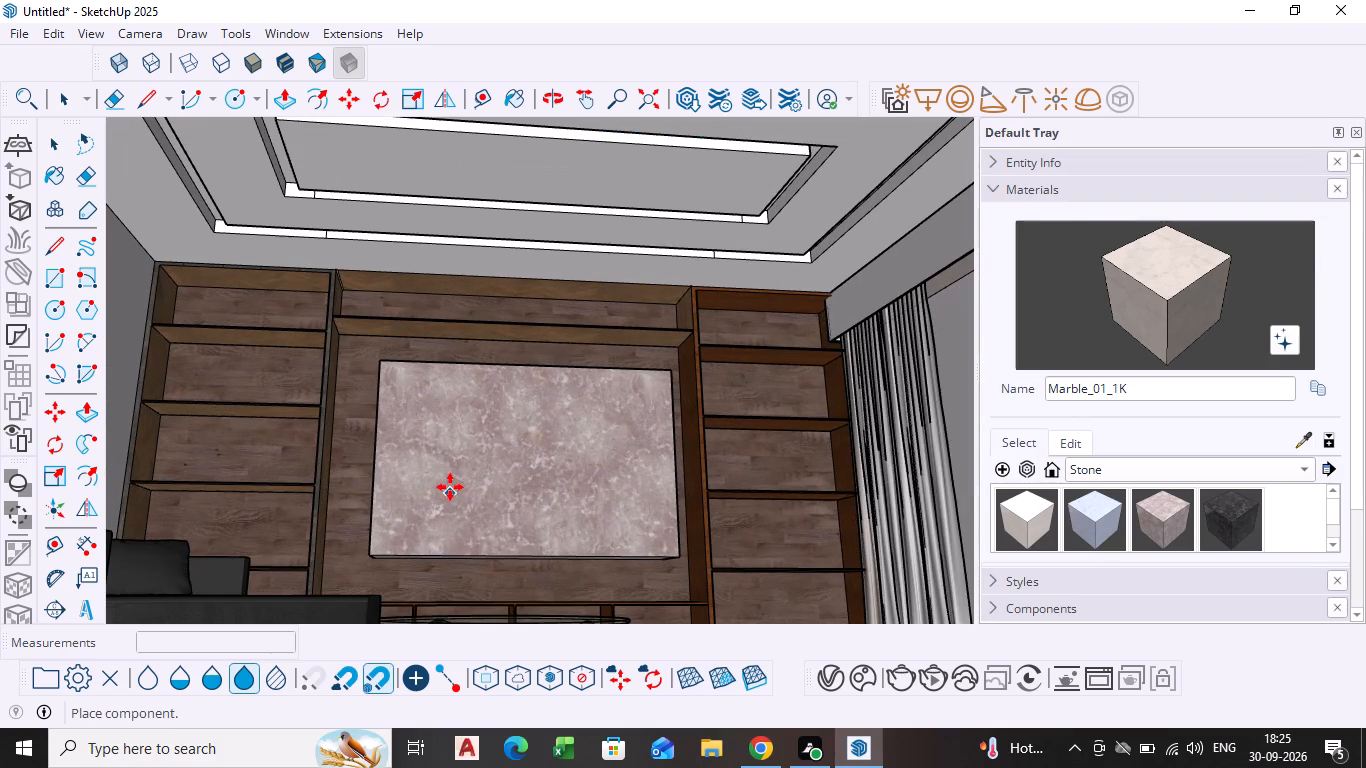
{"action": "left_click", "coordinate": [412, 485]}
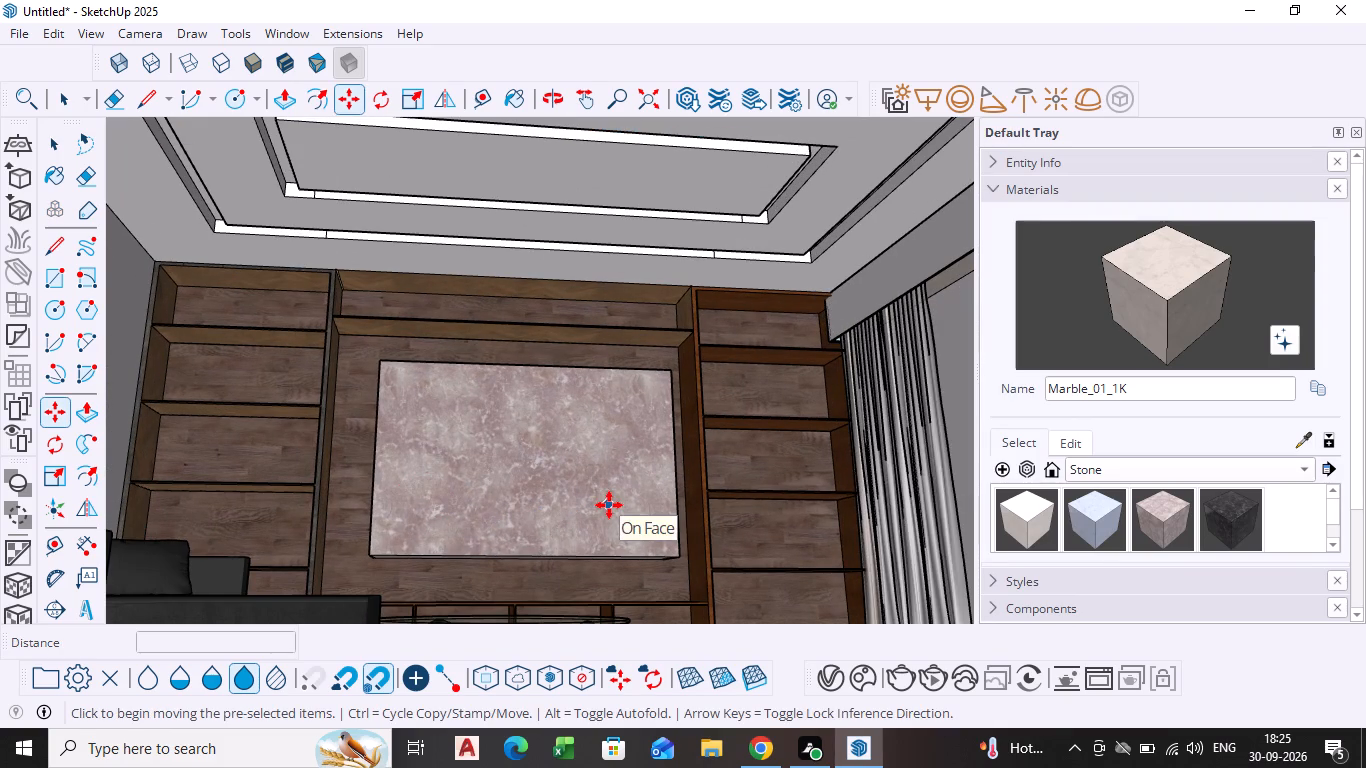
{"action": "left_click", "coordinate": [610, 505]}
{"action": "scroll", "coordinate": [583, 506], "scroll_direction": "down", "scroll_amount": 12}
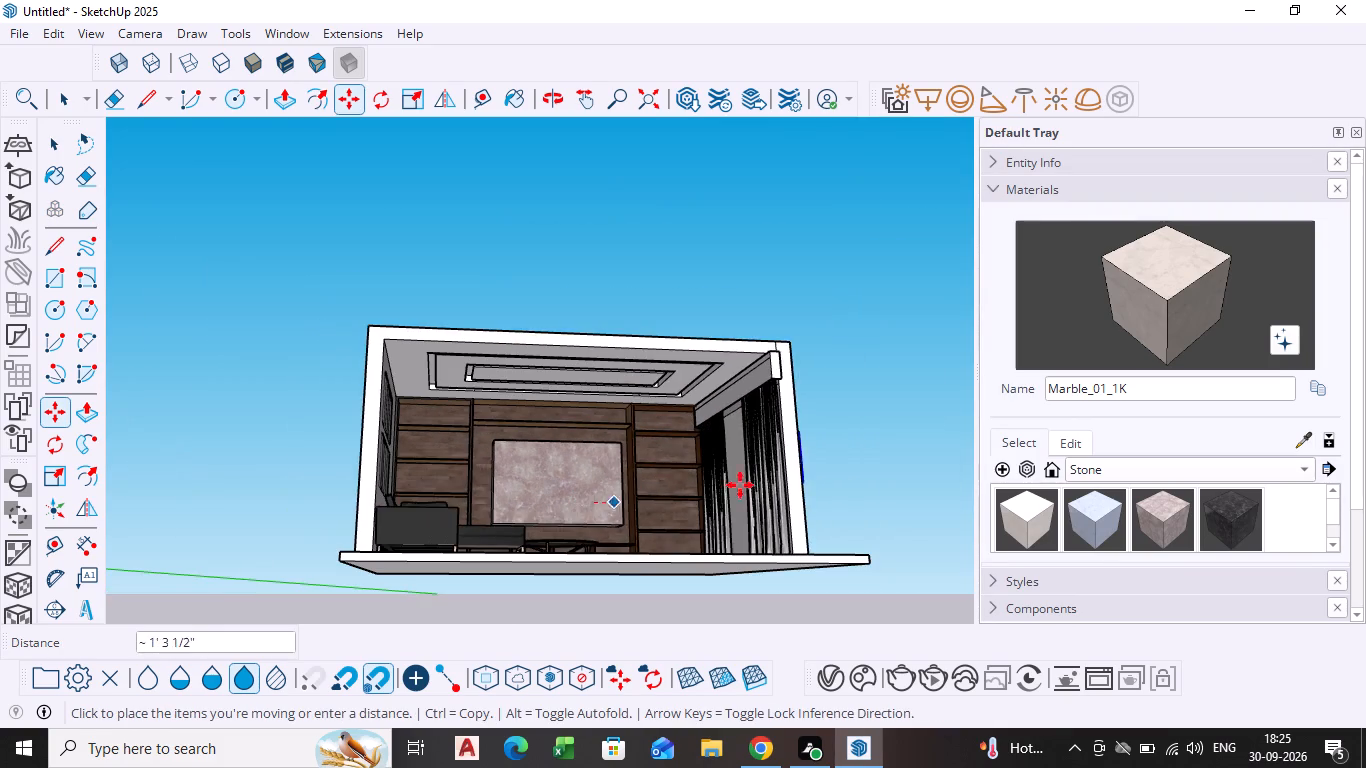
{"action": "scroll", "coordinate": [760, 475], "scroll_direction": "down", "scroll_amount": 1}
{"action": "middle_click_drag", "start_coordinate": [761, 500], "coordinate": [675, 563]}
{"action": "scroll", "coordinate": [471, 525], "scroll_direction": "up", "scroll_amount": 4}
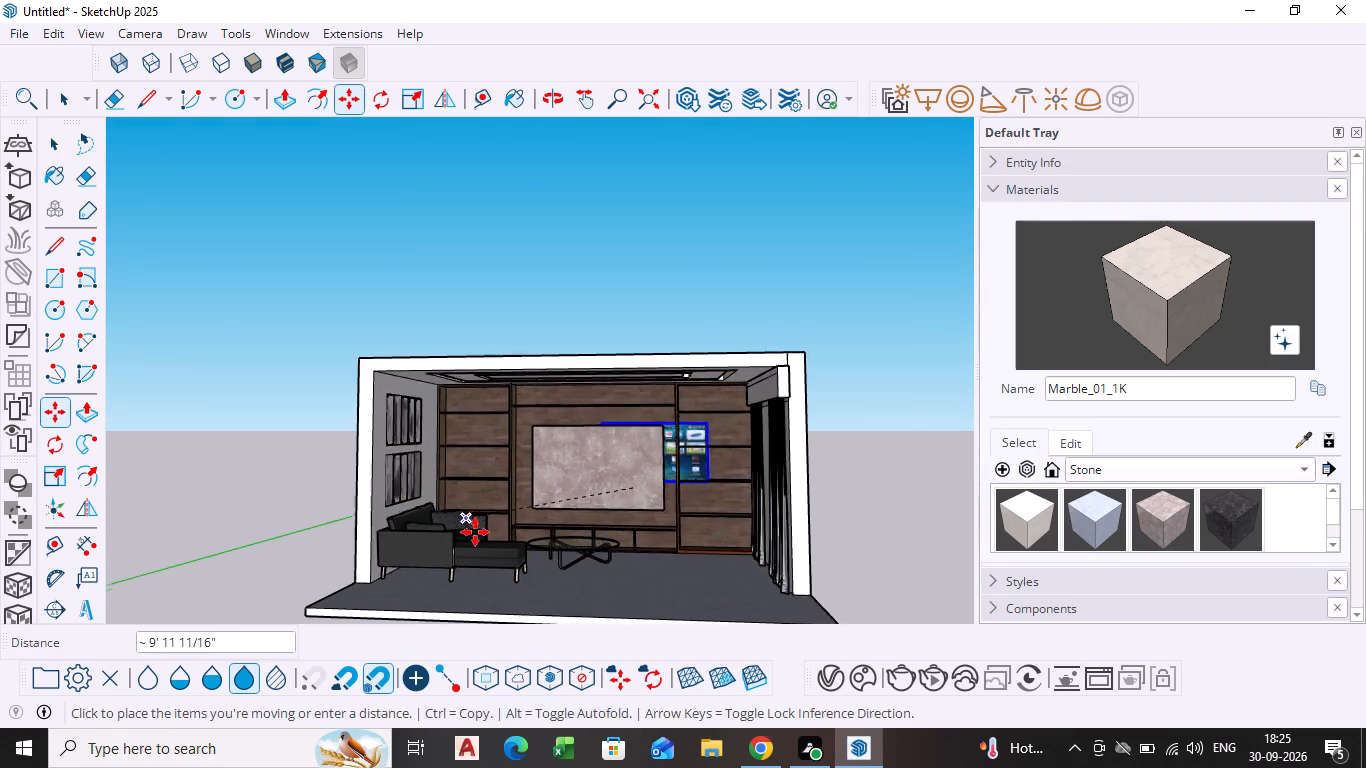
{"action": "scroll", "coordinate": [412, 518], "scroll_direction": "up", "scroll_amount": 4}
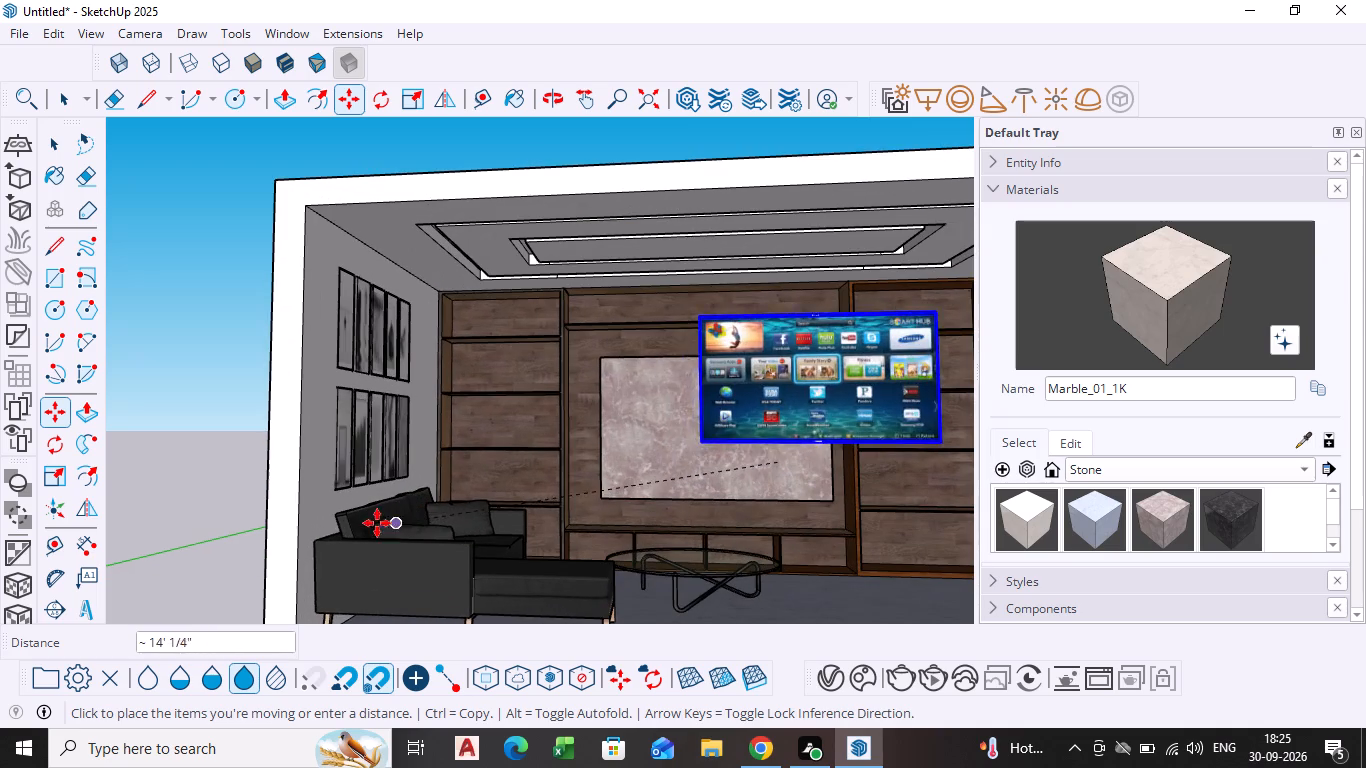
{"action": "left_click", "coordinate": [326, 541]}
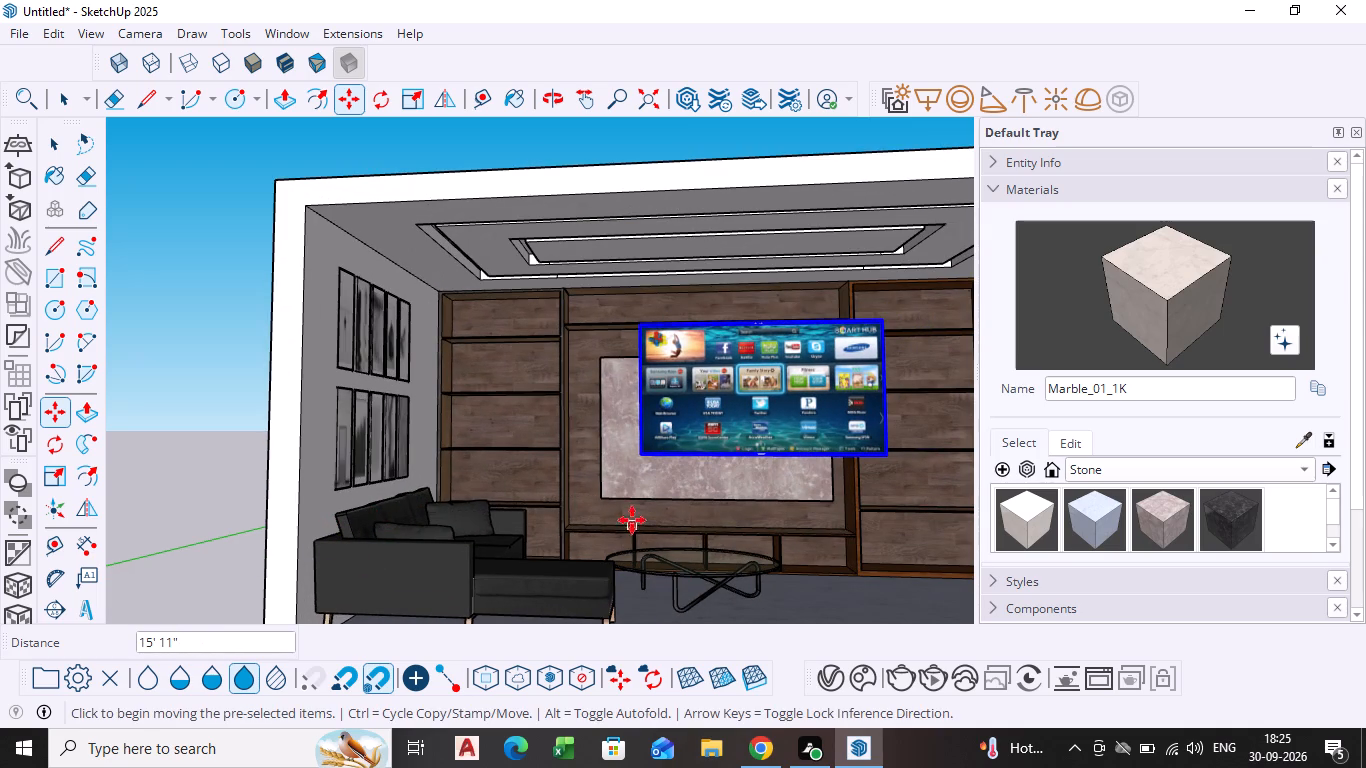
Move the TV by its lower sofa-side corner, shifting it lower in front of the marble panel.
{"action": "key", "text": "space"}
{"action": "left_click", "coordinate": [645, 452]}
{"action": "key", "text": "m"}
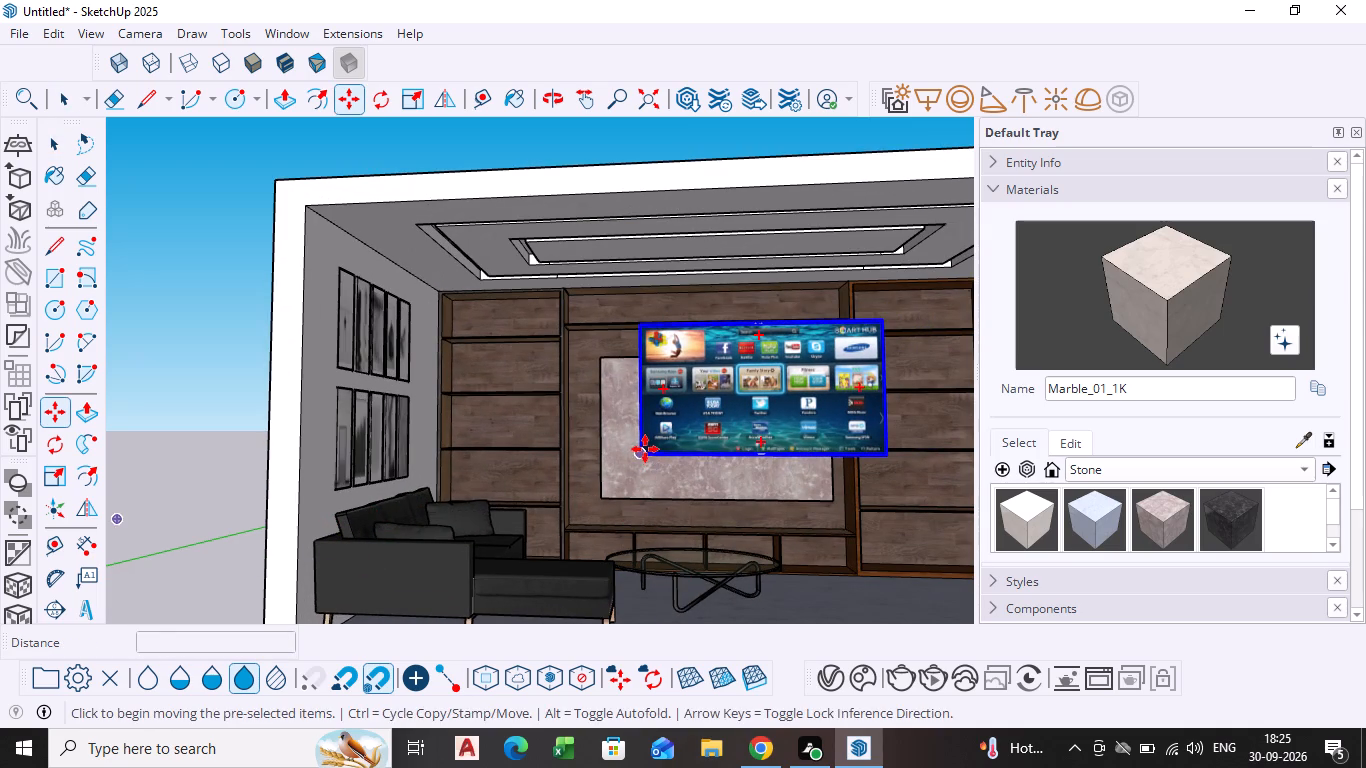
{"action": "left_click", "coordinate": [645, 449]}
{"action": "scroll", "coordinate": [602, 479], "scroll_direction": "up", "scroll_amount": 5}
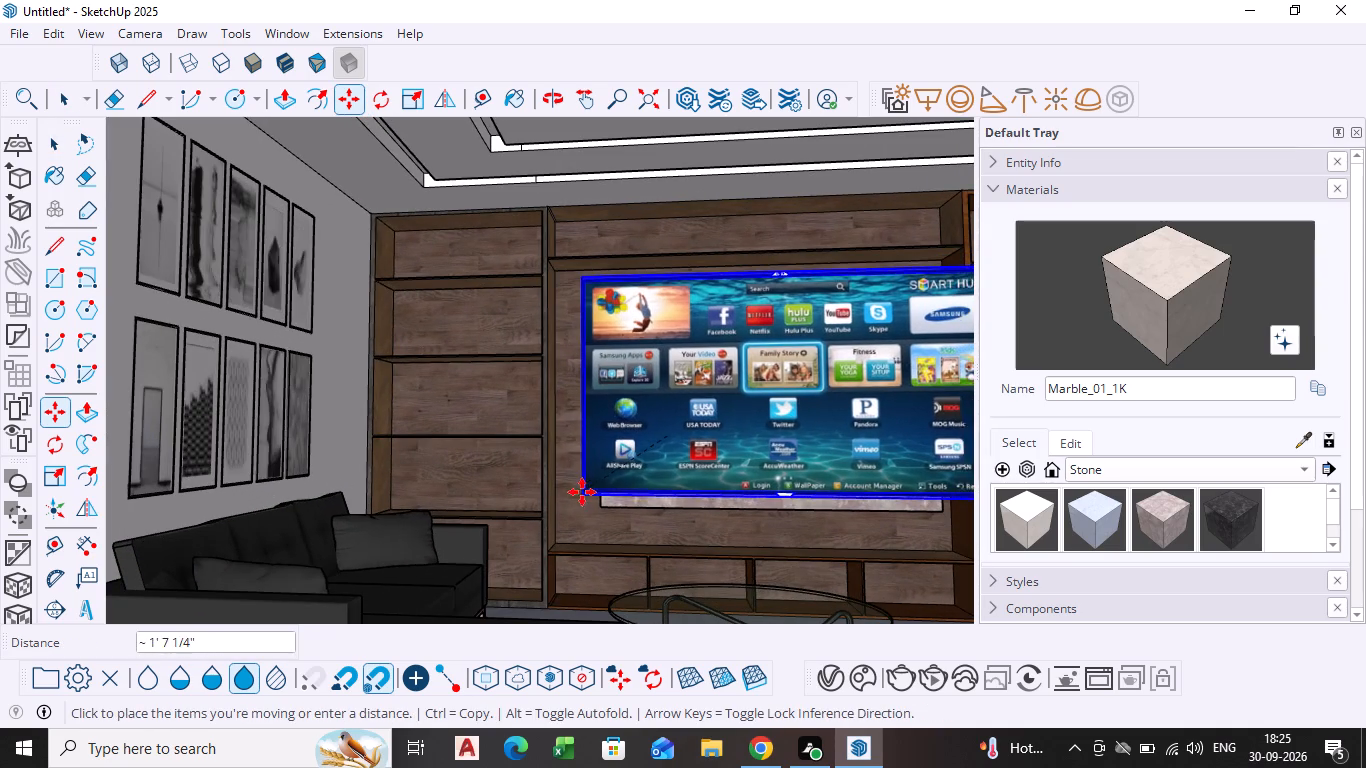
{"action": "left_click", "coordinate": [548, 495]}
Scale the TV along the red axis from its sofa-side edge to a factor of about 0.99.
{"action": "scroll", "coordinate": [550, 505], "scroll_direction": "down", "scroll_amount": 2}
{"action": "middle_click_drag", "start_coordinate": [556, 532], "coordinate": [661, 553]}
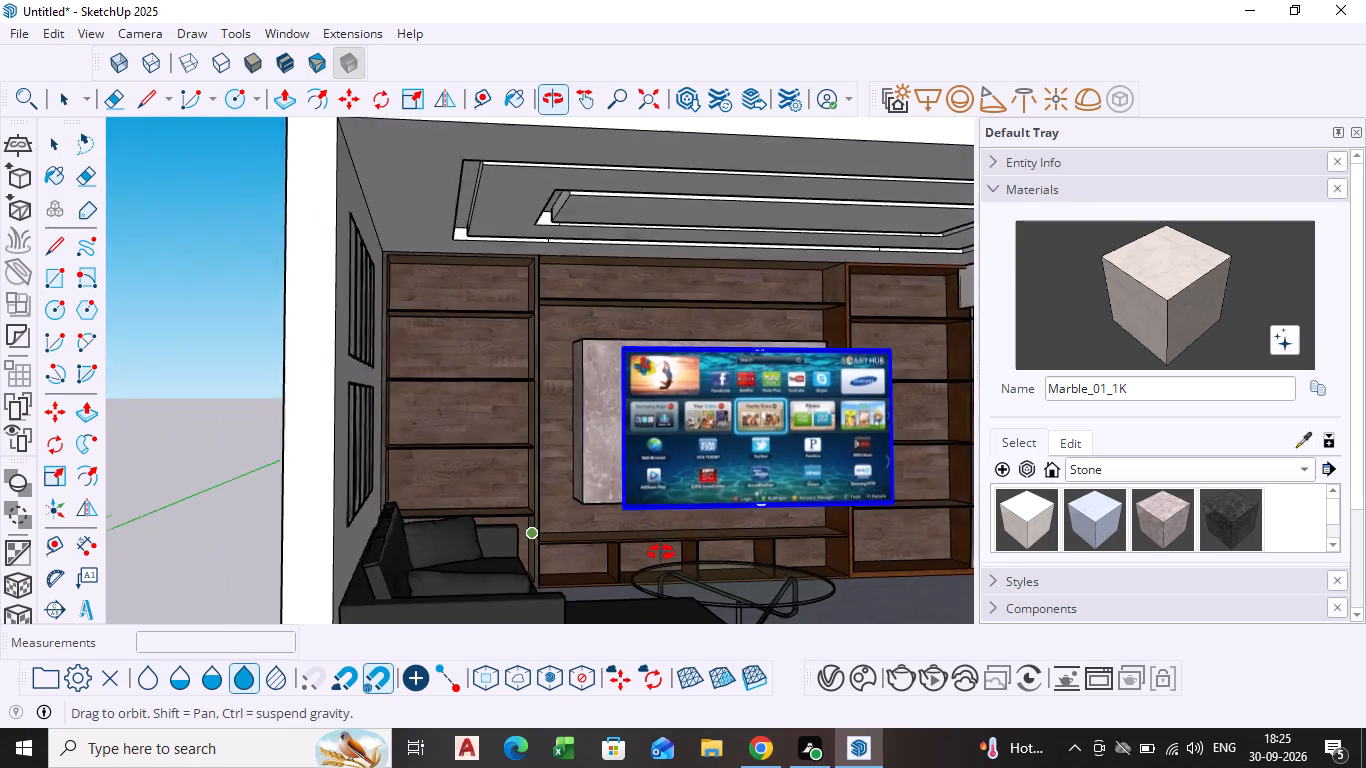
{"action": "middle_click_drag", "start_coordinate": [661, 553], "coordinate": [660, 553]}
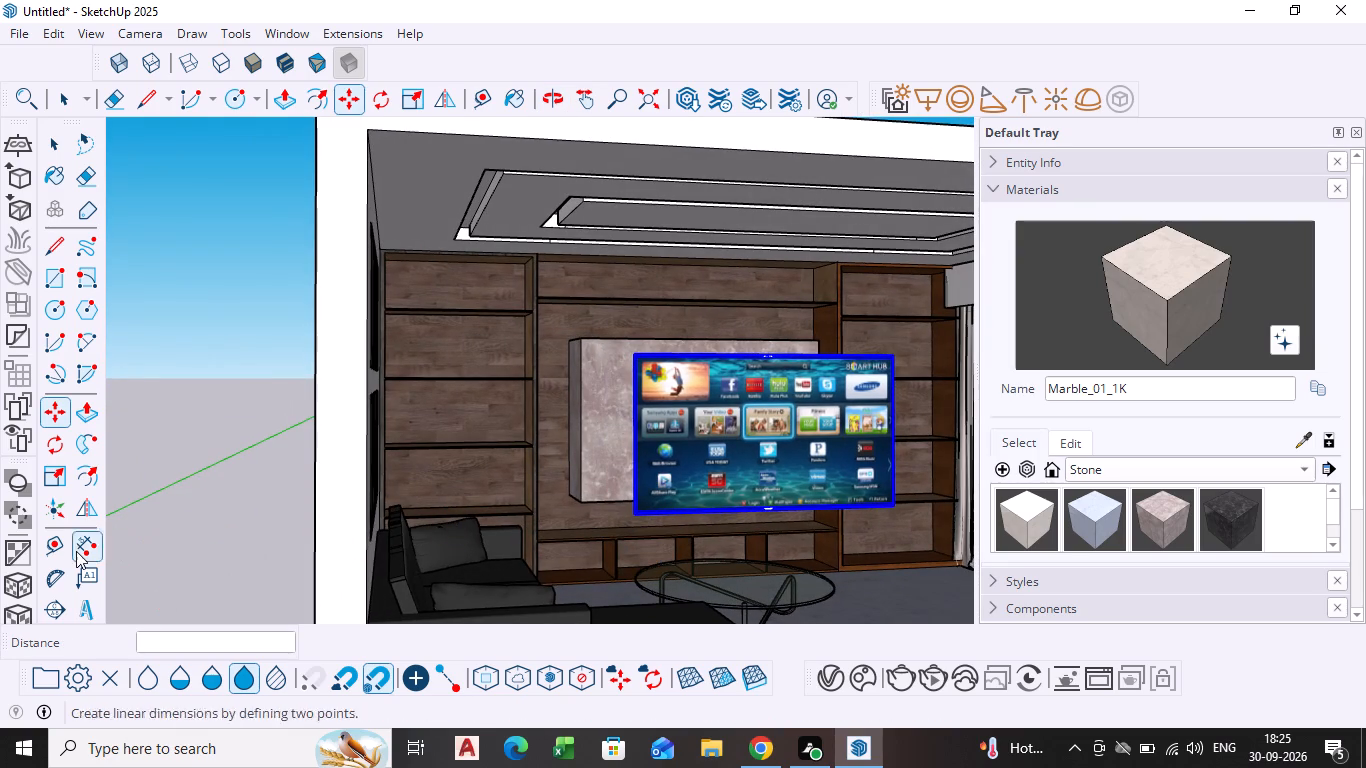
{"action": "left_click", "coordinate": [49, 460]}
{"action": "middle_click_drag", "start_coordinate": [621, 432], "coordinate": [664, 448]}
{"action": "scroll", "coordinate": [664, 448], "scroll_direction": "down", "scroll_amount": 1}
{"action": "scroll", "coordinate": [673, 429], "scroll_direction": "up", "scroll_amount": 11}
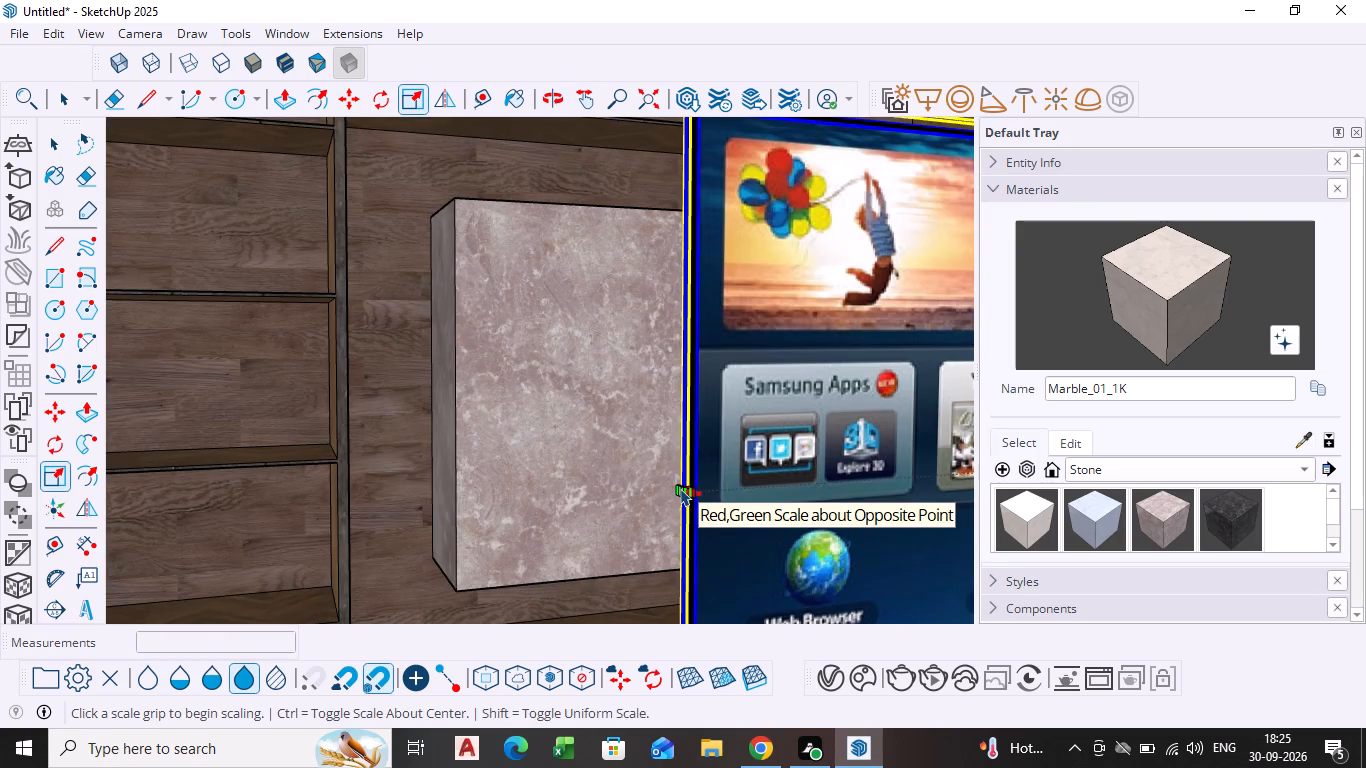
{"action": "scroll", "coordinate": [680, 486], "scroll_direction": "up", "scroll_amount": 5}
{"action": "scroll", "coordinate": [702, 517], "scroll_direction": "down", "scroll_amount": 3}
{"action": "middle_click_drag", "start_coordinate": [707, 545], "coordinate": [724, 534]}
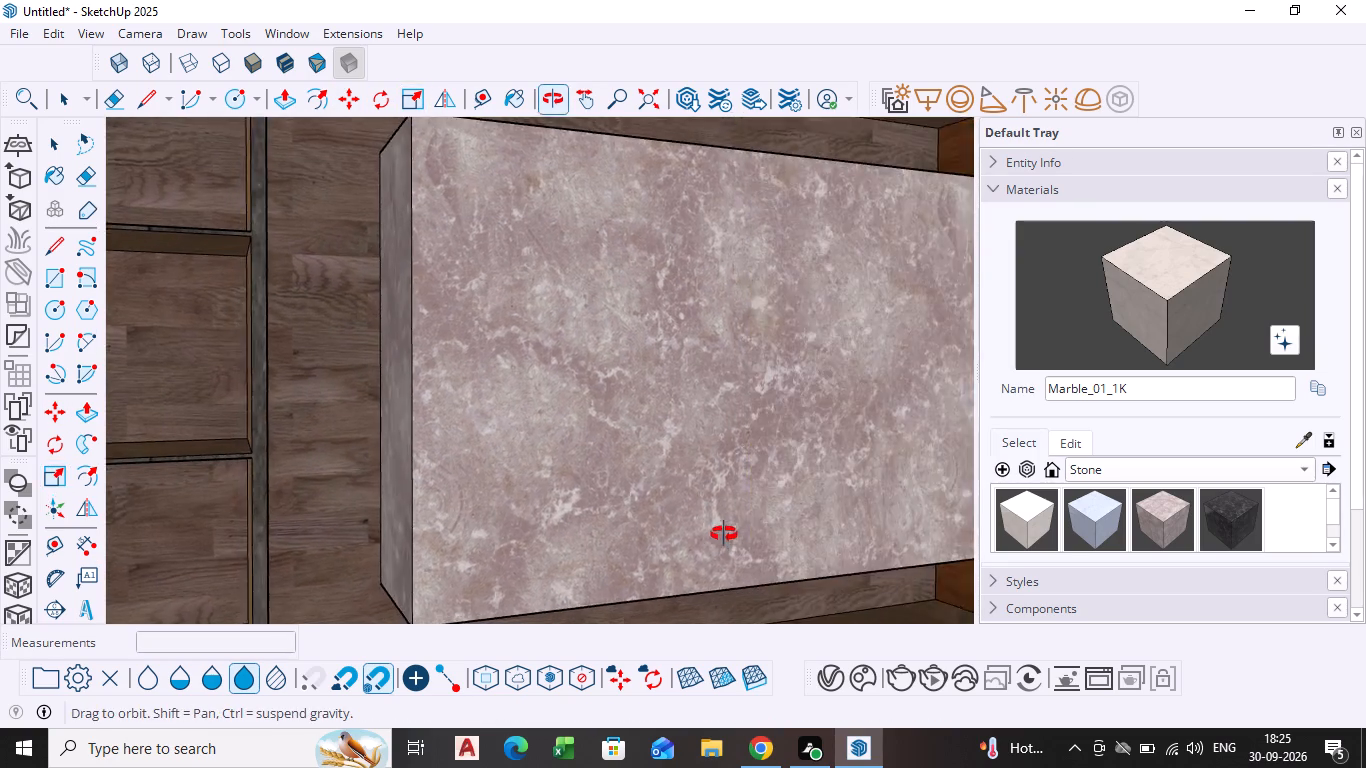
{"action": "middle_click_drag", "start_coordinate": [724, 534], "coordinate": [727, 508]}
{"action": "scroll", "coordinate": [732, 444], "scroll_direction": "down", "scroll_amount": 5}
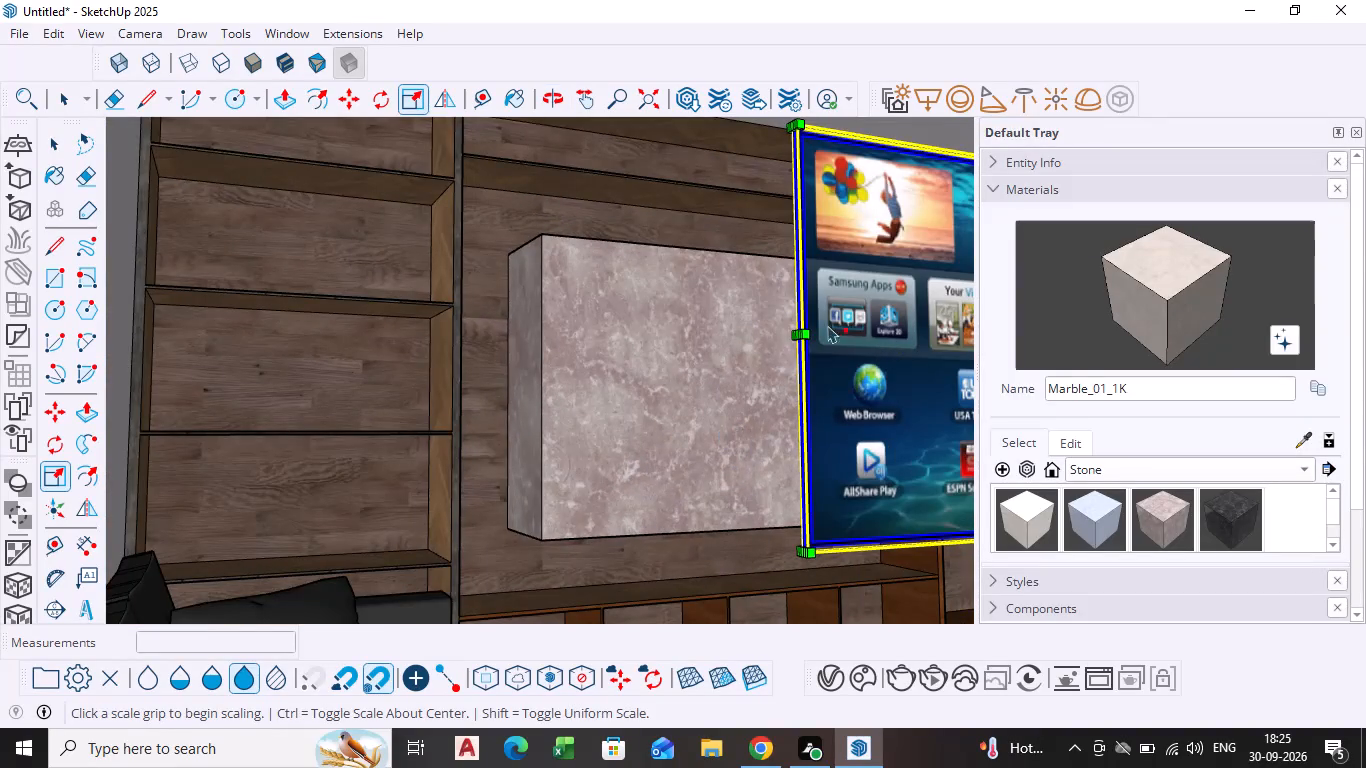
{"action": "scroll", "coordinate": [820, 323], "scroll_direction": "up", "scroll_amount": 8}
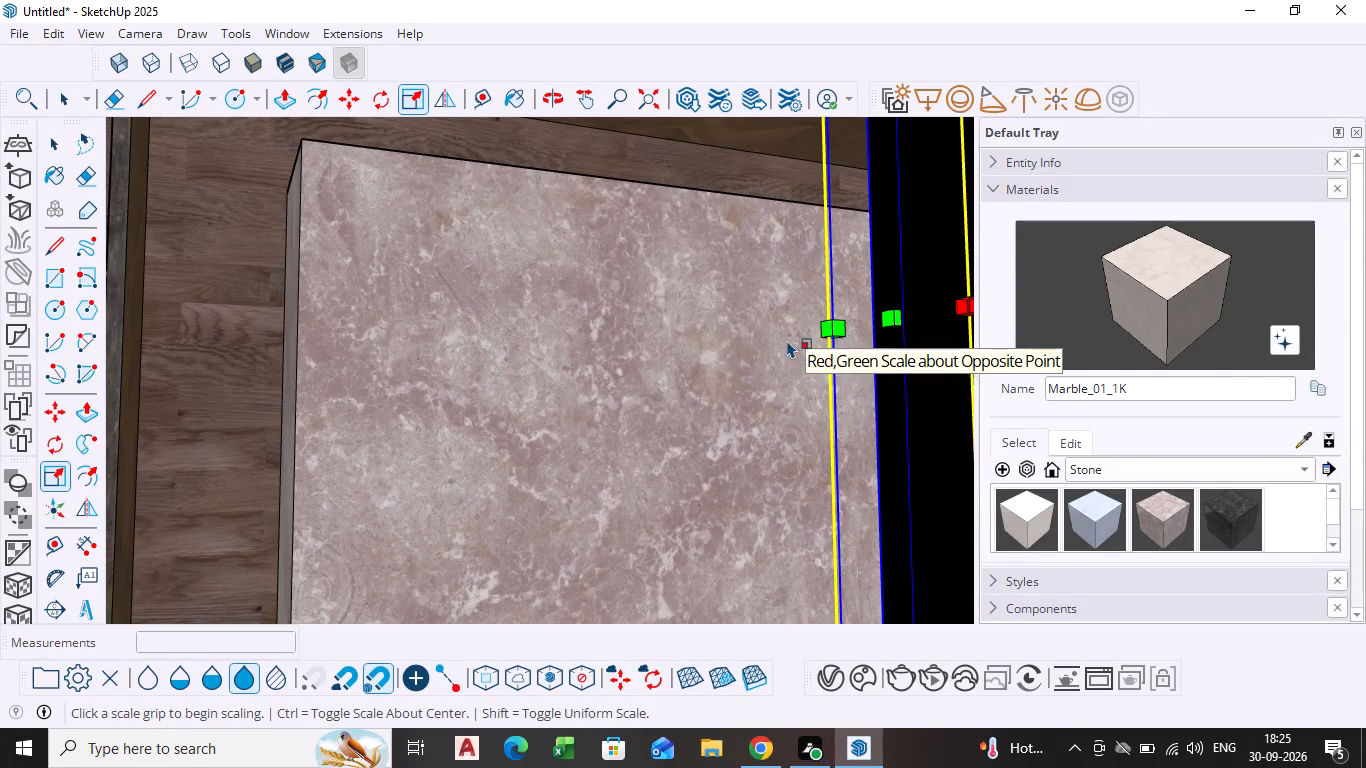
{"action": "left_click", "coordinate": [894, 318]}
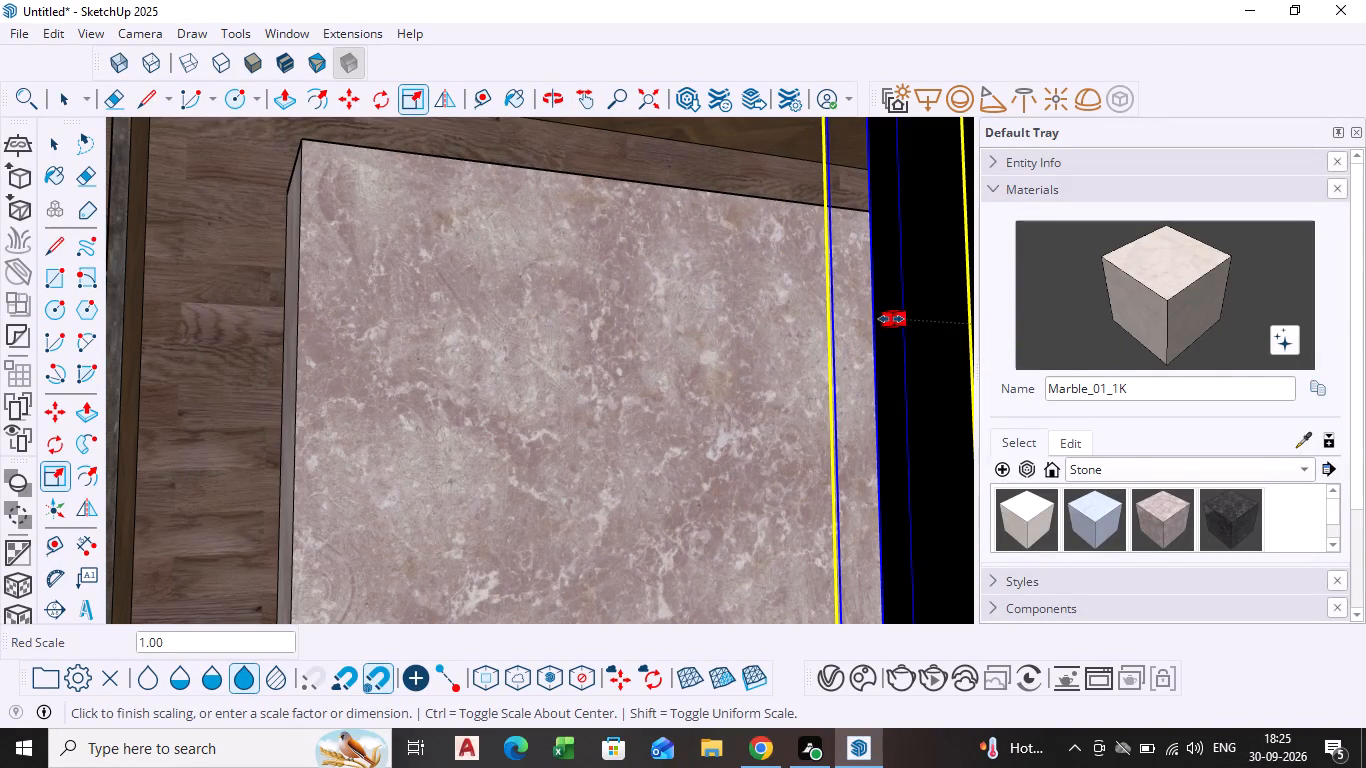
{"action": "left_click_drag", "start_coordinate": [890, 319], "coordinate": [926, 318]}
{"action": "scroll", "coordinate": [896, 309], "scroll_direction": "down", "scroll_amount": 3}
{"action": "middle_click_drag", "start_coordinate": [902, 325], "coordinate": [855, 327], "text": "shift"}
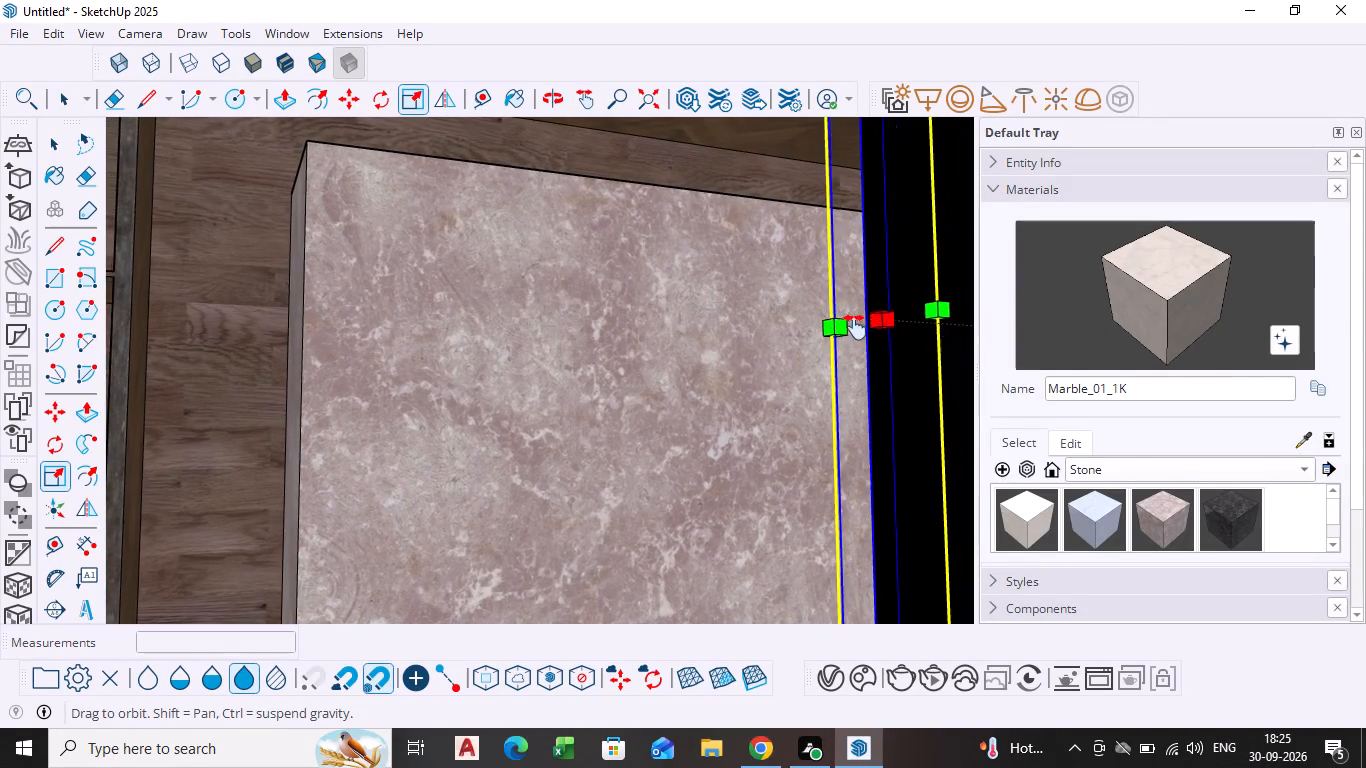
{"action": "middle_click_drag", "start_coordinate": [855, 327], "coordinate": [806, 321], "text": "shift"}
{"action": "left_click_drag", "start_coordinate": [799, 313], "coordinate": [885, 320]}
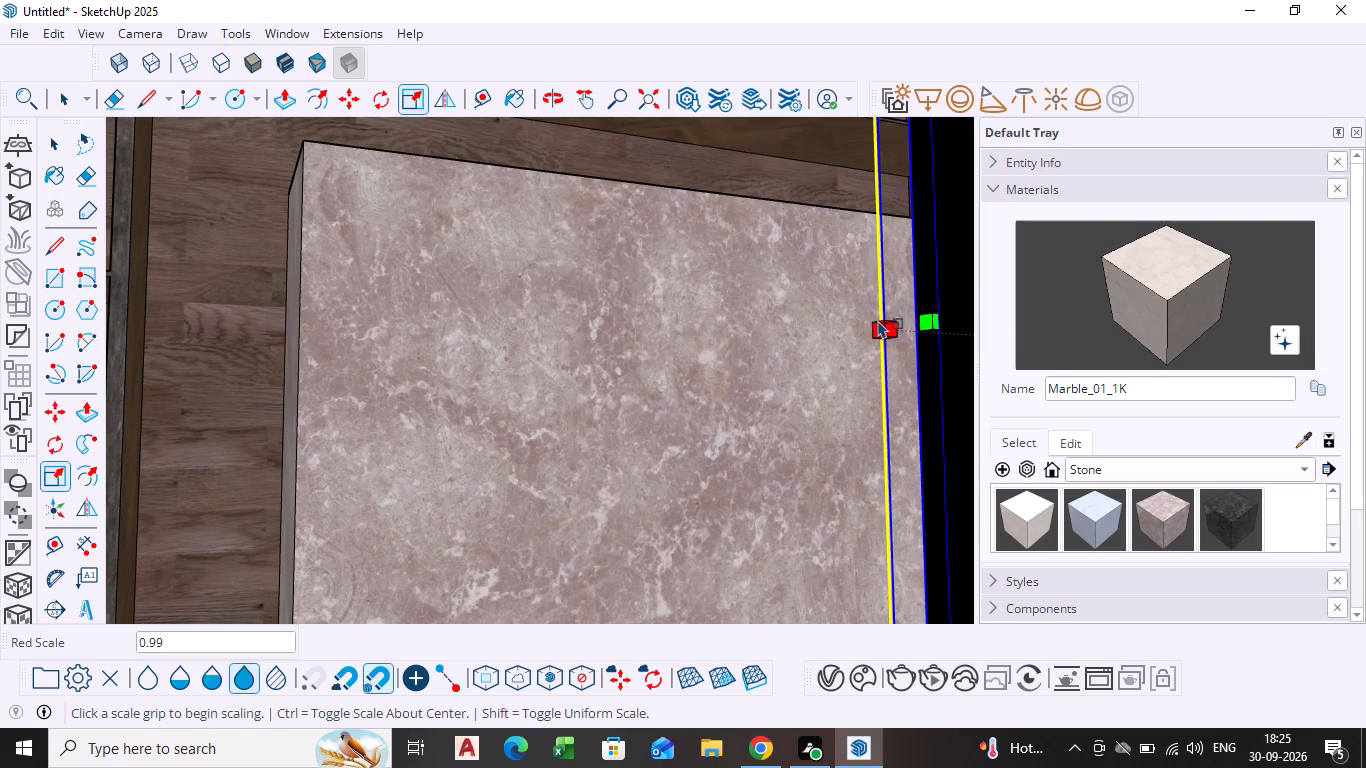
Scale the TV's height along the blue axis from its bottom-centre grip, in front of the marble panel.
{"action": "scroll", "coordinate": [866, 327], "scroll_direction": "down", "scroll_amount": 11}
{"action": "middle_click_drag", "start_coordinate": [866, 339], "coordinate": [437, 340], "text": "shift"}
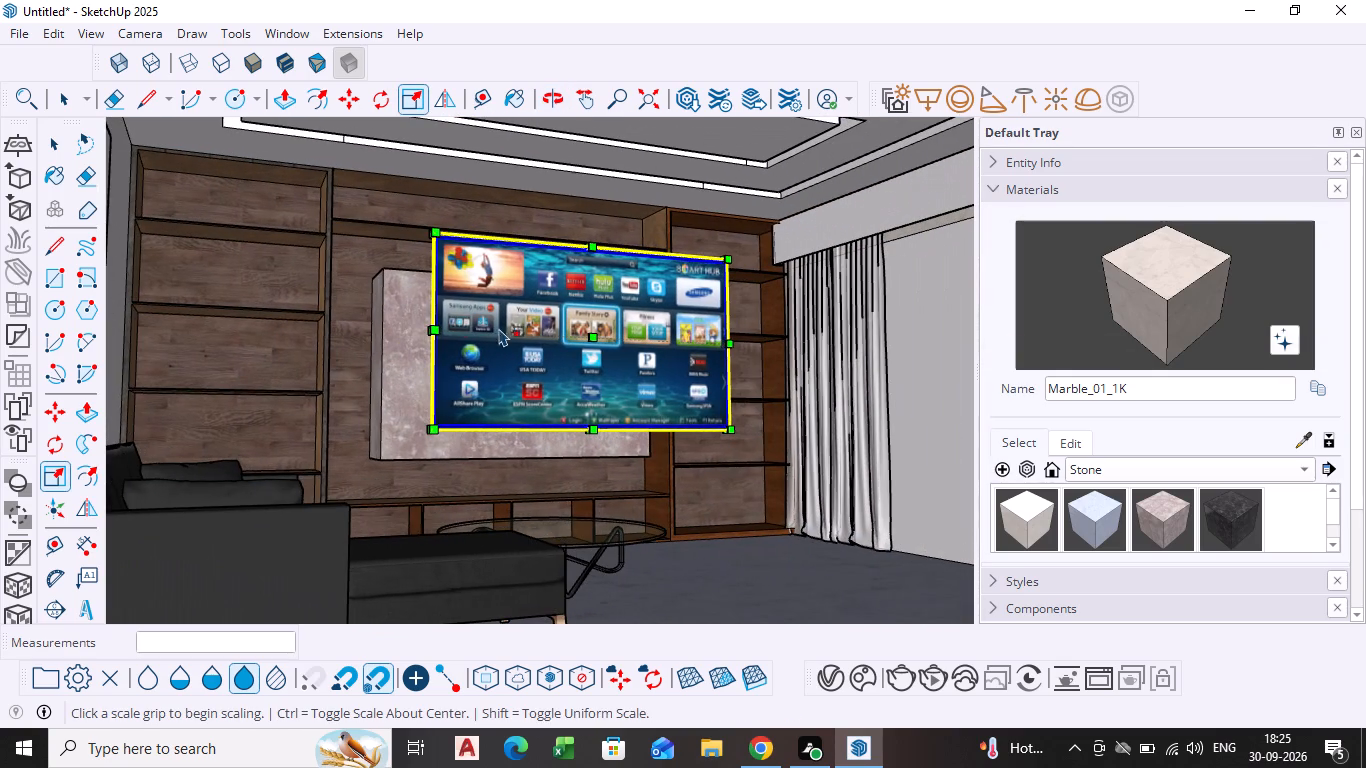
{"action": "scroll", "coordinate": [613, 426], "scroll_direction": "up", "scroll_amount": 5}
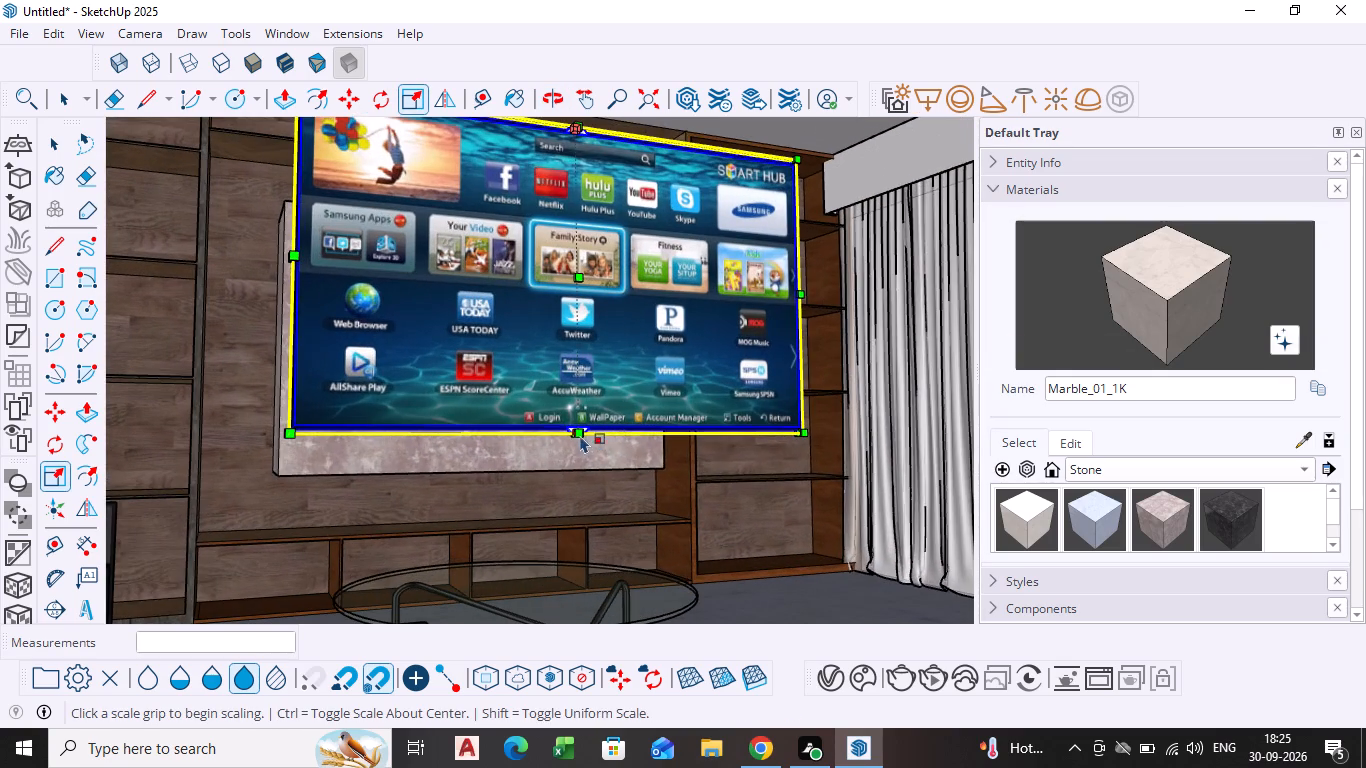
{"action": "middle_click_drag", "start_coordinate": [577, 435], "coordinate": [582, 401]}
{"action": "scroll", "coordinate": [586, 367], "scroll_direction": "up", "scroll_amount": 9}
{"action": "middle_click_drag", "start_coordinate": [584, 373], "coordinate": [587, 351]}
{"action": "scroll", "coordinate": [602, 342], "scroll_direction": "up", "scroll_amount": 5}
{"action": "scroll", "coordinate": [589, 302], "scroll_direction": "down", "scroll_amount": 3}
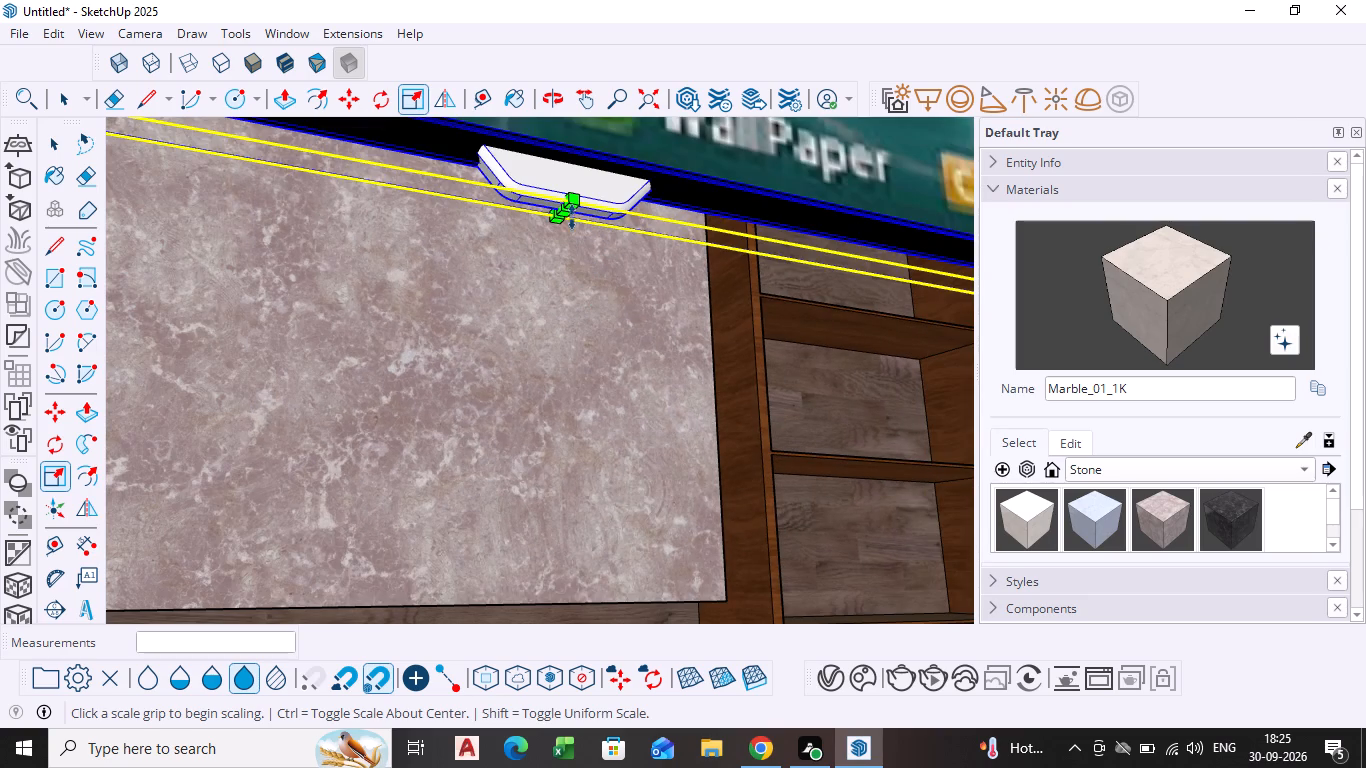
{"action": "left_click", "coordinate": [567, 213]}
{"action": "scroll", "coordinate": [575, 167], "scroll_direction": "down", "scroll_amount": 4}
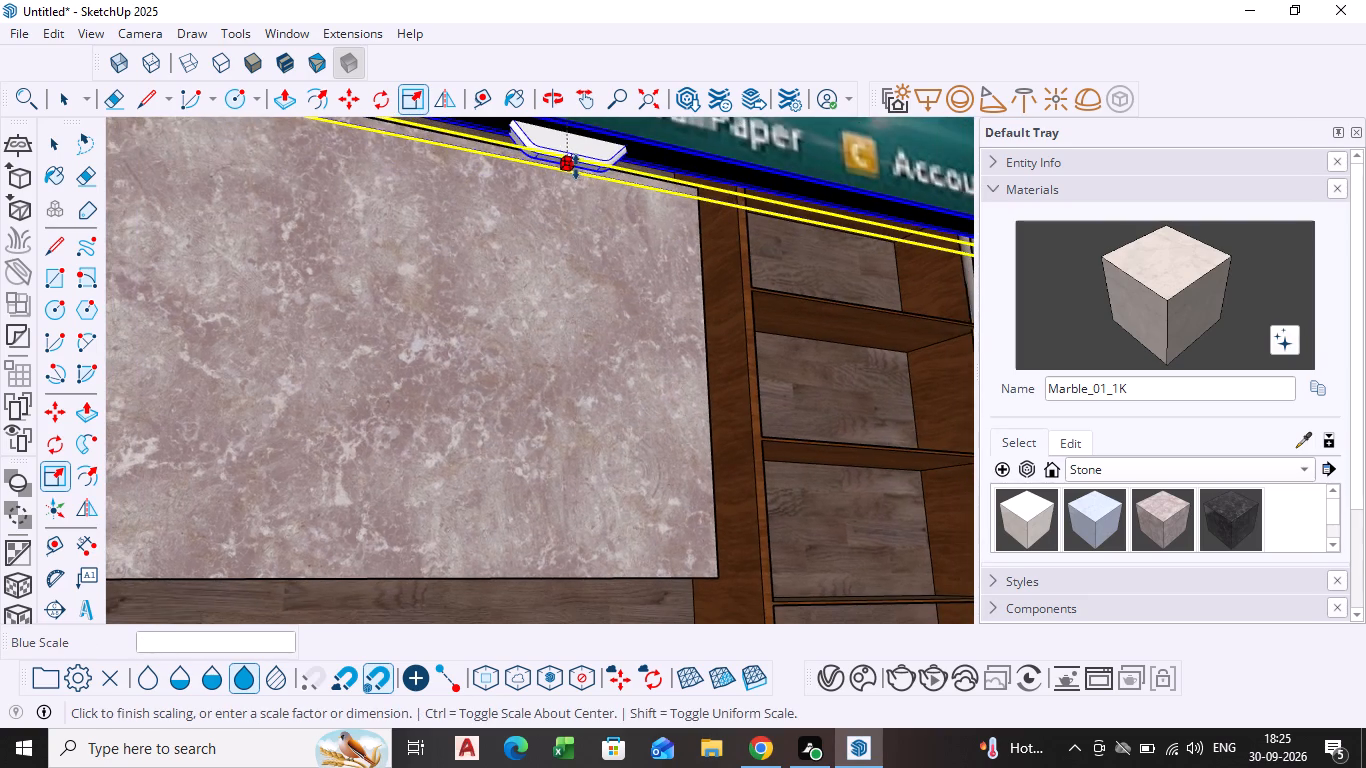
{"action": "middle_click_drag", "start_coordinate": [576, 167], "coordinate": [493, 489], "text": "shift"}
{"action": "scroll", "coordinate": [574, 186], "scroll_direction": "down", "scroll_amount": 1, "text": "shift"}
{"action": "left_click", "coordinate": [478, 368]}
Scale the TV's width along the red axis from its curtain-side edge.
{"action": "scroll", "coordinate": [500, 402], "scroll_direction": "down", "scroll_amount": 11}
{"action": "middle_click_drag", "start_coordinate": [676, 359], "coordinate": [520, 419]}
{"action": "scroll", "coordinate": [538, 391], "scroll_direction": "up", "scroll_amount": 4}
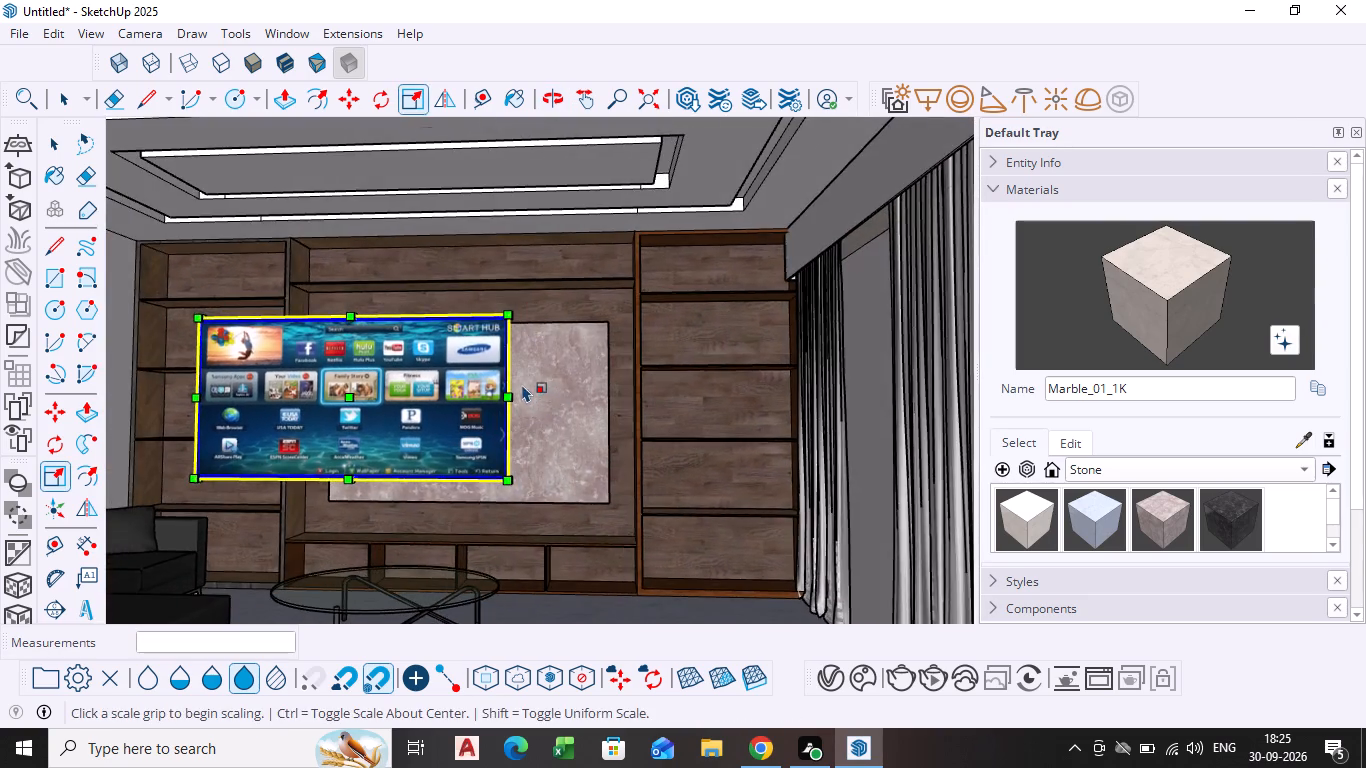
{"action": "scroll", "coordinate": [522, 384], "scroll_direction": "up", "scroll_amount": 1}
{"action": "middle_click_drag", "start_coordinate": [503, 405], "coordinate": [430, 450]}
{"action": "scroll", "coordinate": [283, 543], "scroll_direction": "up", "scroll_amount": 7}
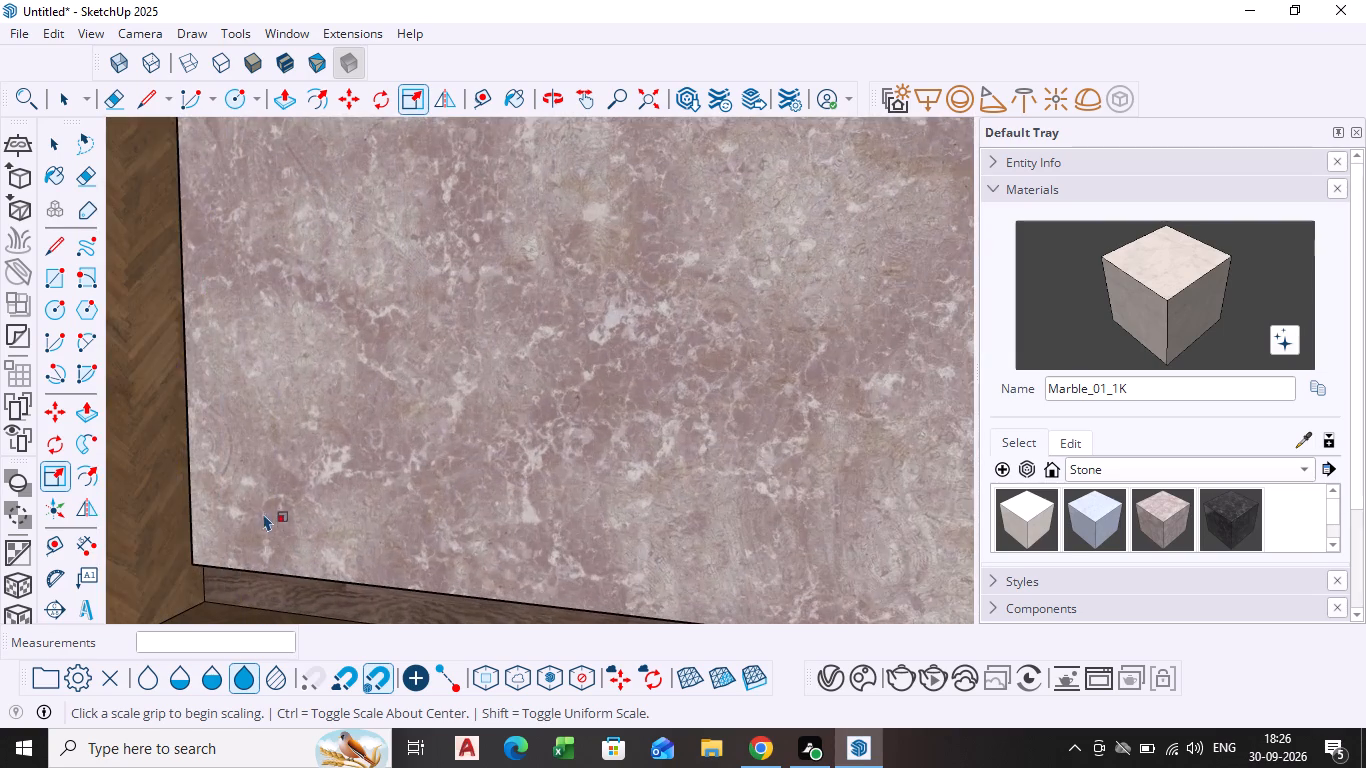
{"action": "scroll", "coordinate": [247, 501], "scroll_direction": "down", "scroll_amount": 2}
{"action": "left_click", "coordinate": [207, 431]}
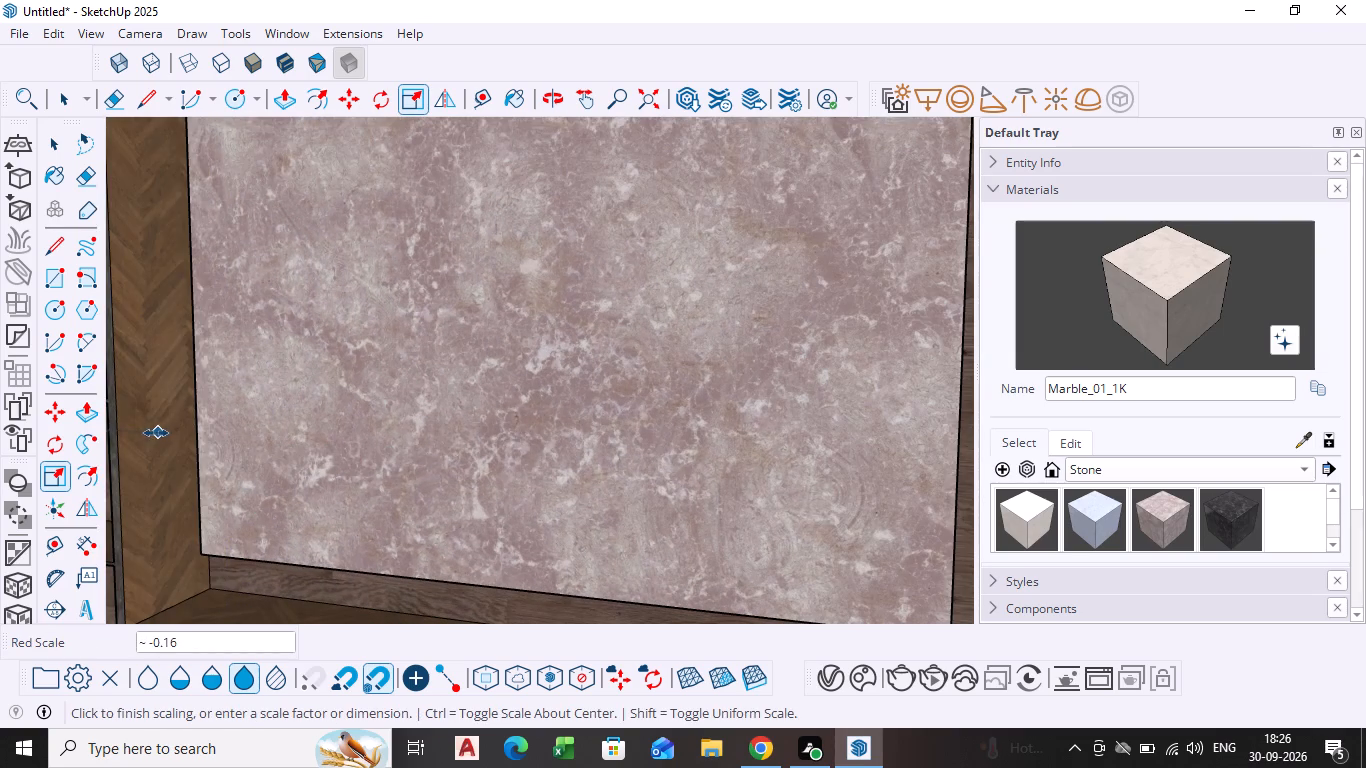
{"action": "scroll", "coordinate": [160, 427], "scroll_direction": "down", "scroll_amount": 10}
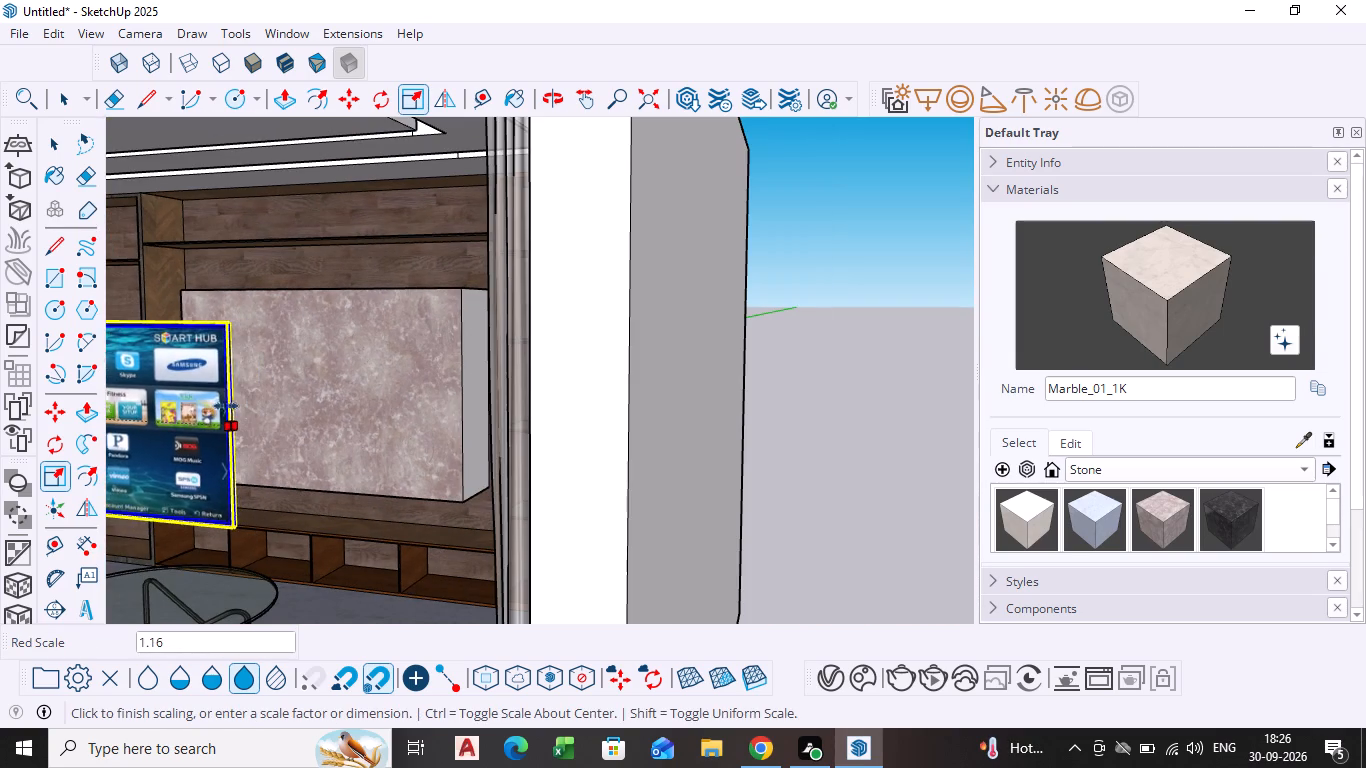
{"action": "left_click_drag", "start_coordinate": [192, 408], "coordinate": [193, 397]}
Move the TV by its lower sofa-side corner about 6' 6" onto the front face of the marble panel.
{"action": "scroll", "coordinate": [339, 444], "scroll_direction": "down", "scroll_amount": 4}
{"action": "middle_click_drag", "start_coordinate": [147, 501], "coordinate": [463, 510]}
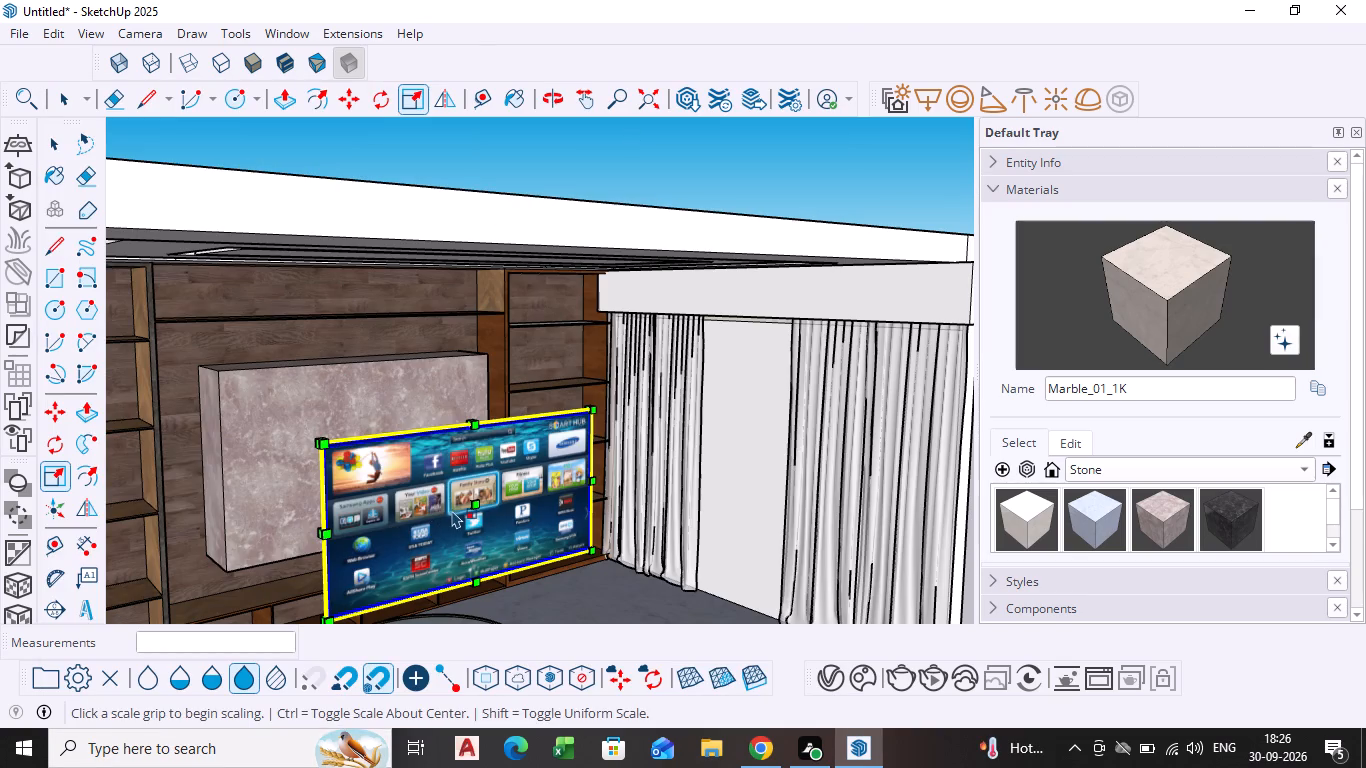
{"action": "middle_click_drag", "start_coordinate": [454, 508], "coordinate": [496, 413], "text": "shift"}
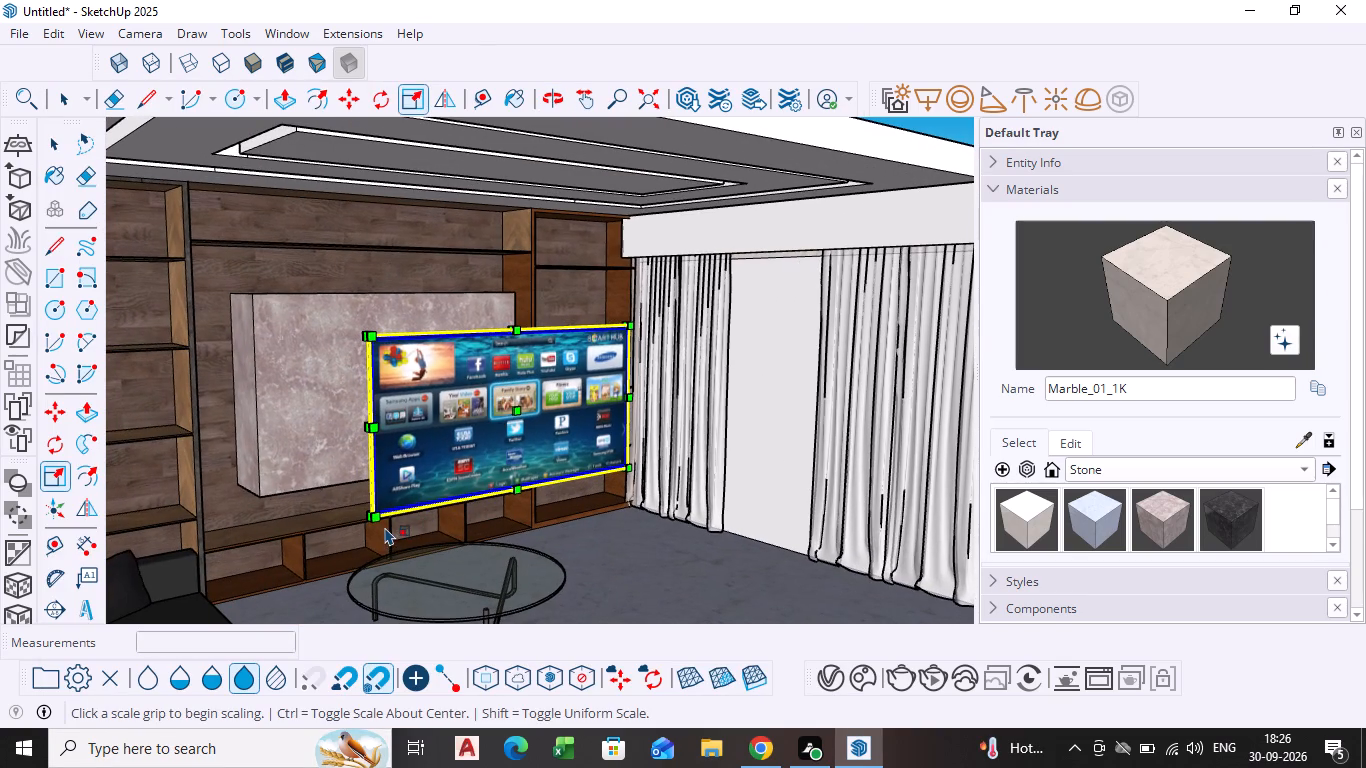
{"action": "key", "text": "m"}
{"action": "middle_click_drag", "start_coordinate": [379, 446], "coordinate": [388, 446]}
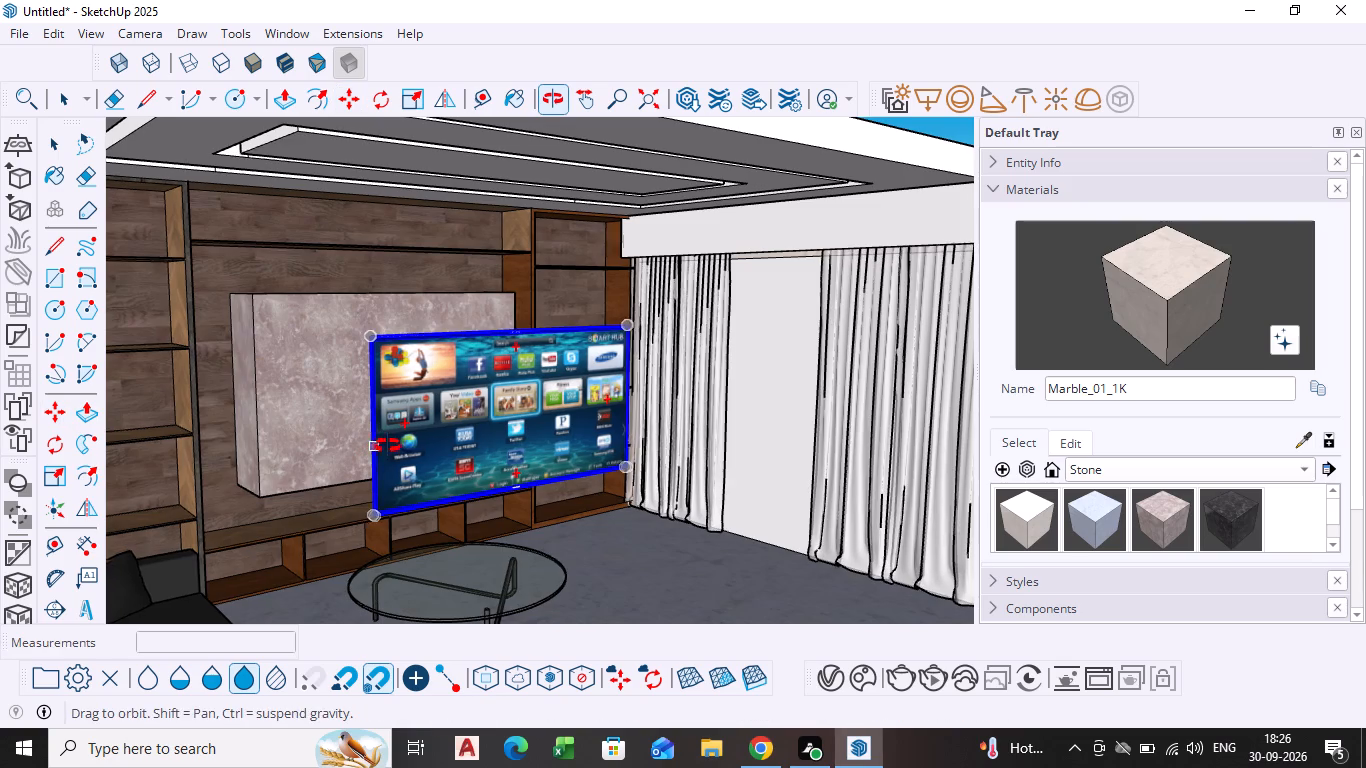
{"action": "middle_click_drag", "start_coordinate": [388, 446], "coordinate": [392, 446]}
{"action": "left_click_drag", "start_coordinate": [390, 516], "coordinate": [382, 490]}
{"action": "scroll", "coordinate": [294, 434], "scroll_direction": "up", "scroll_amount": 4}
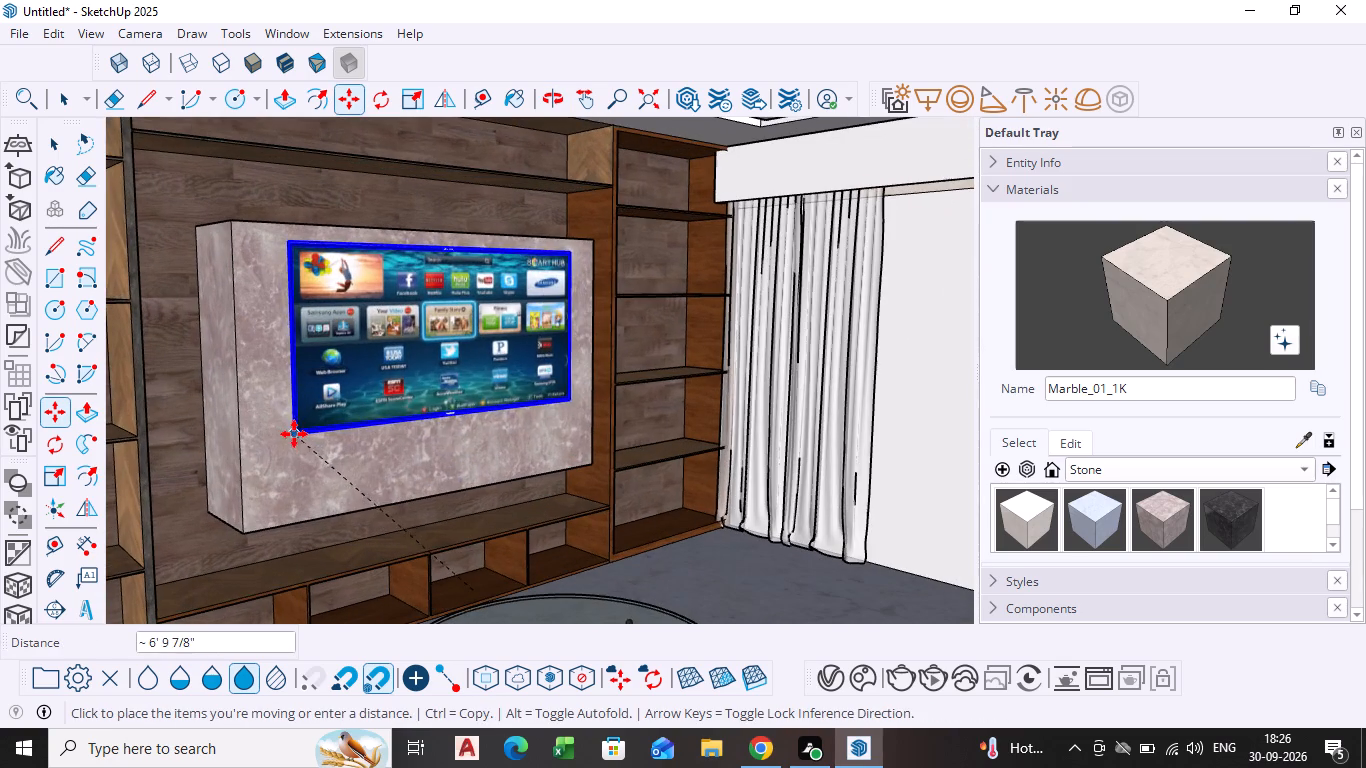
{"action": "scroll", "coordinate": [284, 457], "scroll_direction": "up", "scroll_amount": 6}
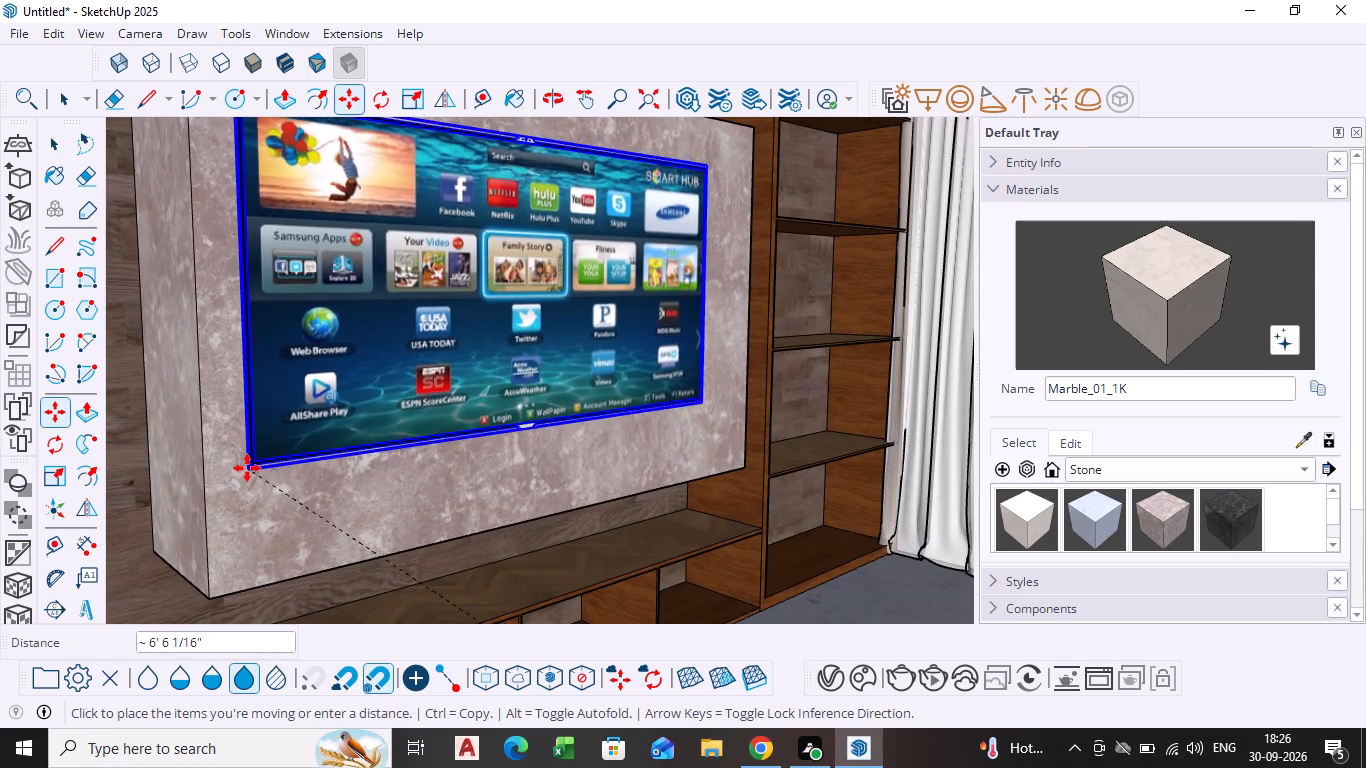
{"action": "scroll", "coordinate": [246, 468], "scroll_direction": "down", "scroll_amount": 3}
{"action": "left_click", "coordinate": [246, 468]}
Check the TV's placement on the marble panel from close up and from outside the room, and clear the selection.
{"action": "middle_click_drag", "start_coordinate": [272, 468], "coordinate": [321, 474]}
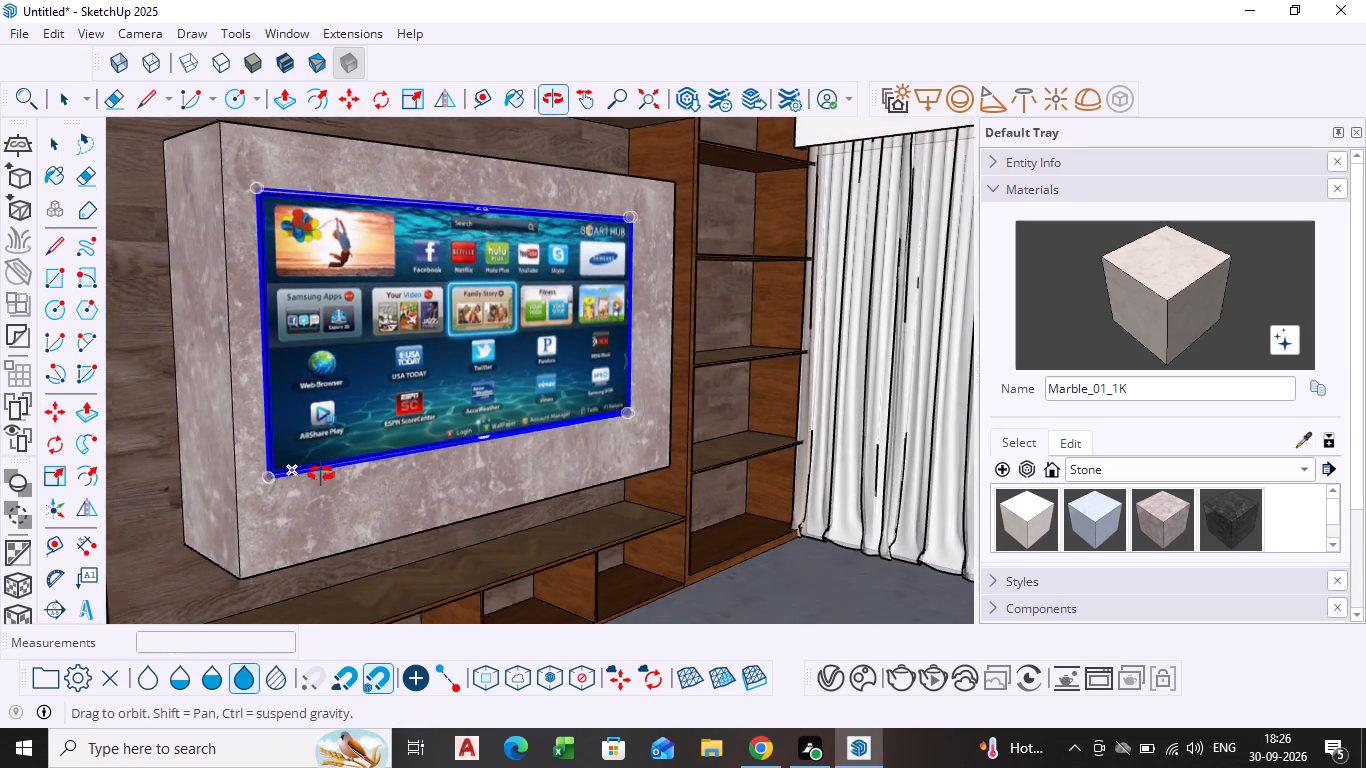
{"action": "middle_click_drag", "start_coordinate": [321, 474], "coordinate": [380, 499]}
{"action": "scroll", "coordinate": [556, 462], "scroll_direction": "down", "scroll_amount": 3}
{"action": "left_click", "coordinate": [643, 98]}
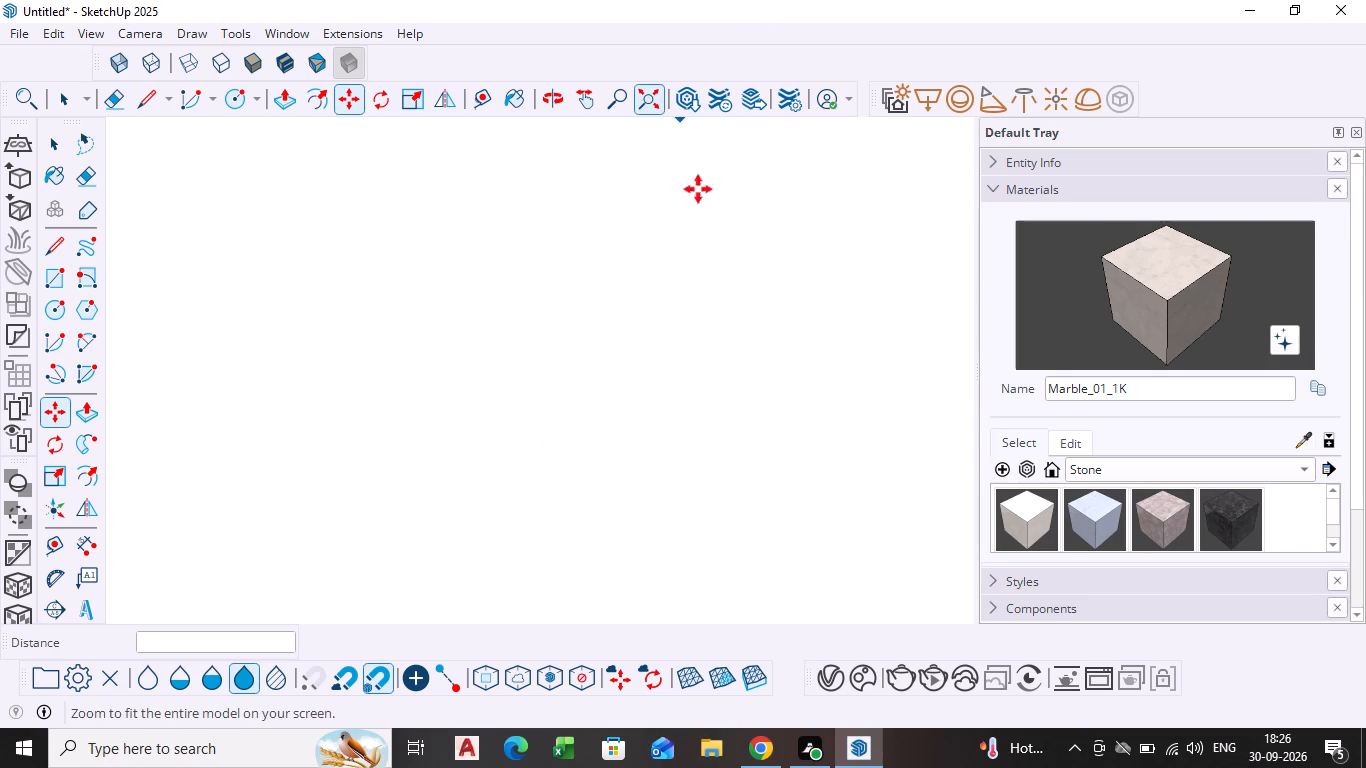
{"action": "scroll", "coordinate": [706, 295], "scroll_direction": "down", "scroll_amount": 1}
{"action": "middle_click_drag", "start_coordinate": [706, 296], "coordinate": [544, 332]}
{"action": "scroll", "coordinate": [381, 229], "scroll_direction": "up", "scroll_amount": 9}
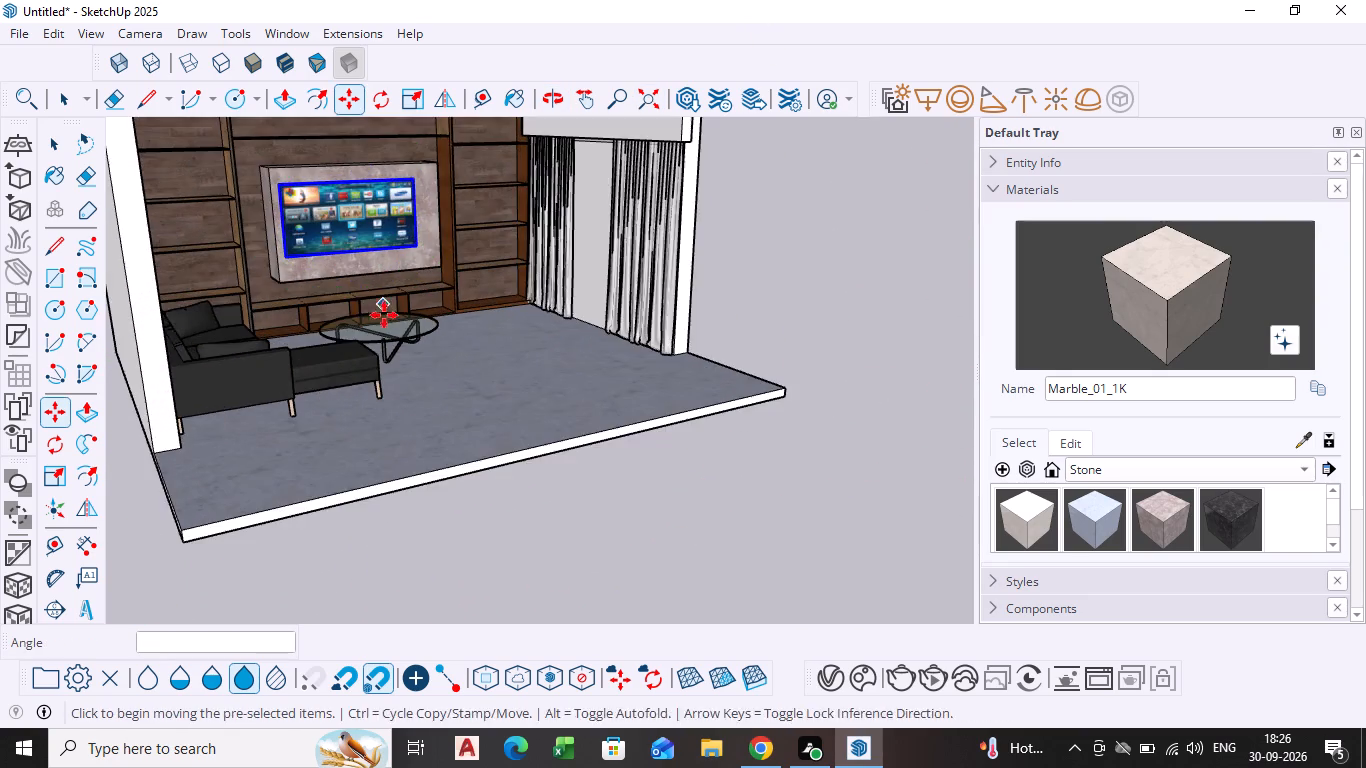
{"action": "middle_click_drag", "start_coordinate": [387, 315], "coordinate": [342, 285]}
{"action": "key", "text": "space"}
{"action": "left_click", "coordinate": [858, 212]}
Shift the TV slightly toward the curtains to centre it across the marble panel, and clear the selection.
{"action": "middle_click_drag", "start_coordinate": [479, 279], "coordinate": [476, 278]}
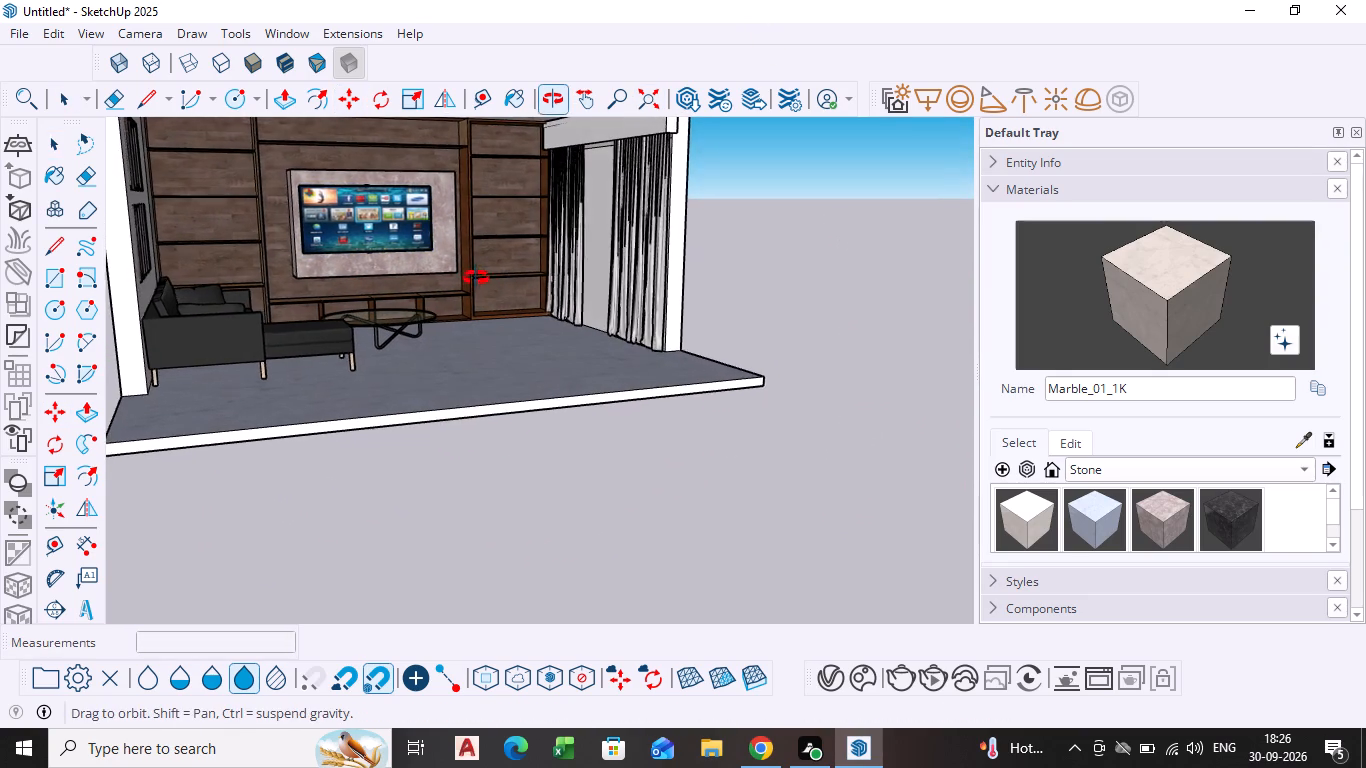
{"action": "middle_click_drag", "start_coordinate": [476, 278], "coordinate": [453, 284]}
{"action": "scroll", "coordinate": [388, 203], "scroll_direction": "up", "scroll_amount": 8}
{"action": "left_click", "coordinate": [344, 227]}
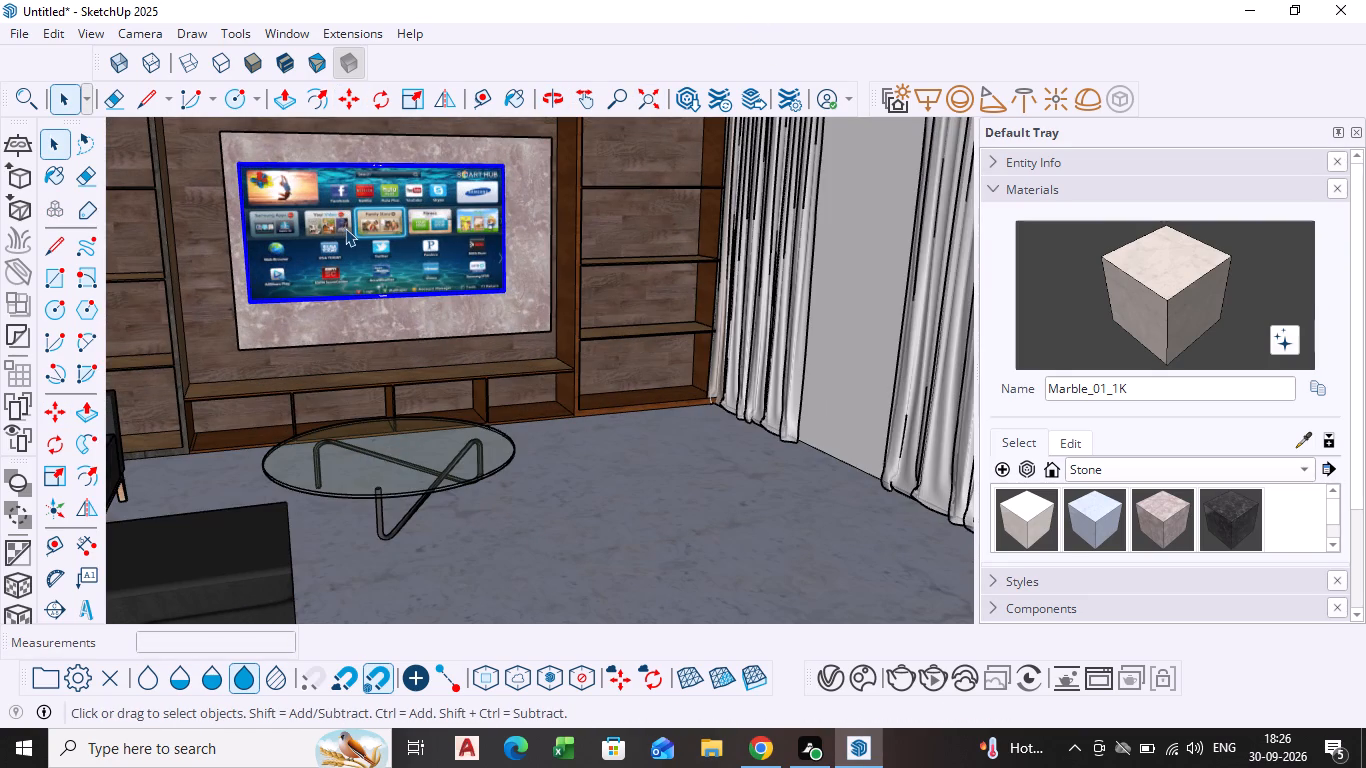
{"action": "key", "text": "m"}
{"action": "left_click", "coordinate": [509, 290]}
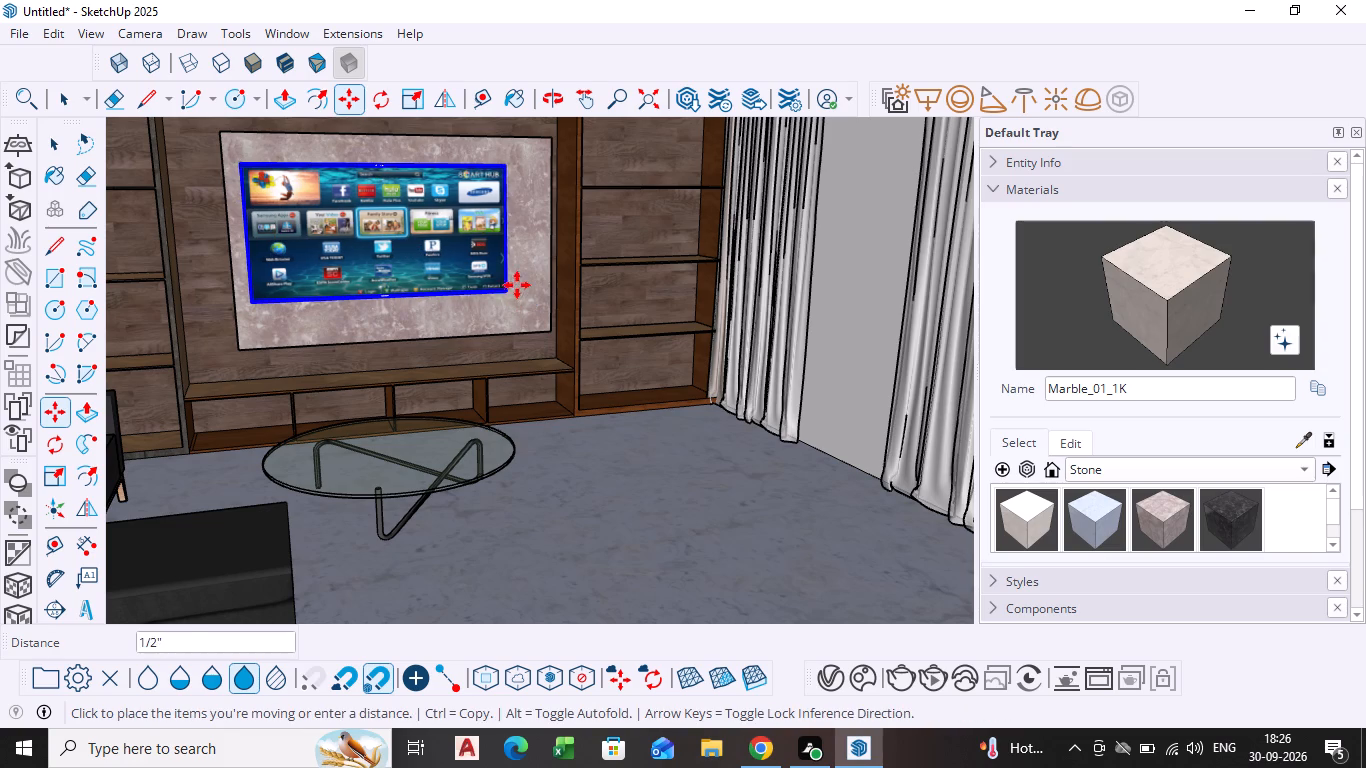
{"action": "left_click", "coordinate": [524, 281]}
{"action": "key", "text": "space"}
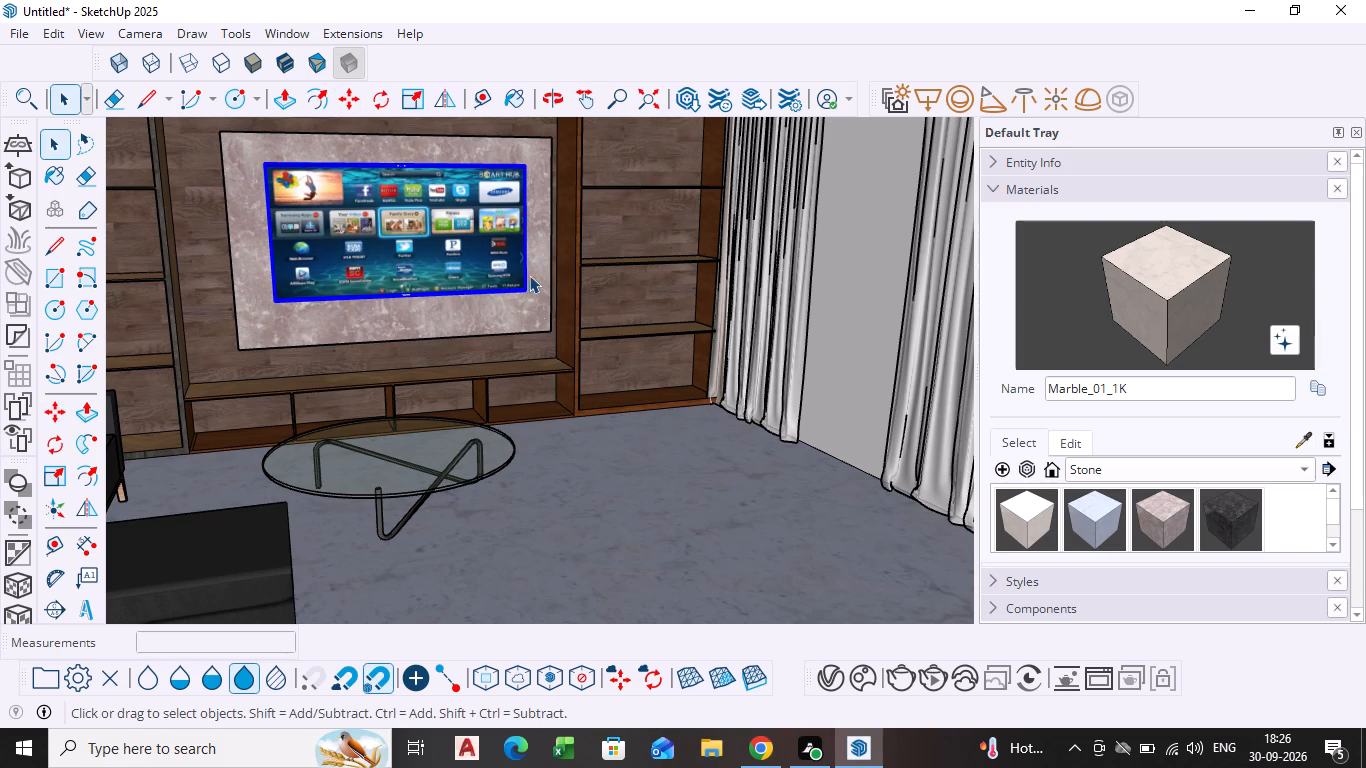
{"action": "left_click", "coordinate": [566, 443]}
{"action": "scroll", "coordinate": [623, 445], "scroll_direction": "down", "scroll_amount": 1}
{"action": "middle_click_drag", "start_coordinate": [622, 442], "coordinate": [579, 444]}
{"action": "scroll", "coordinate": [503, 369], "scroll_direction": "down", "scroll_amount": 3}
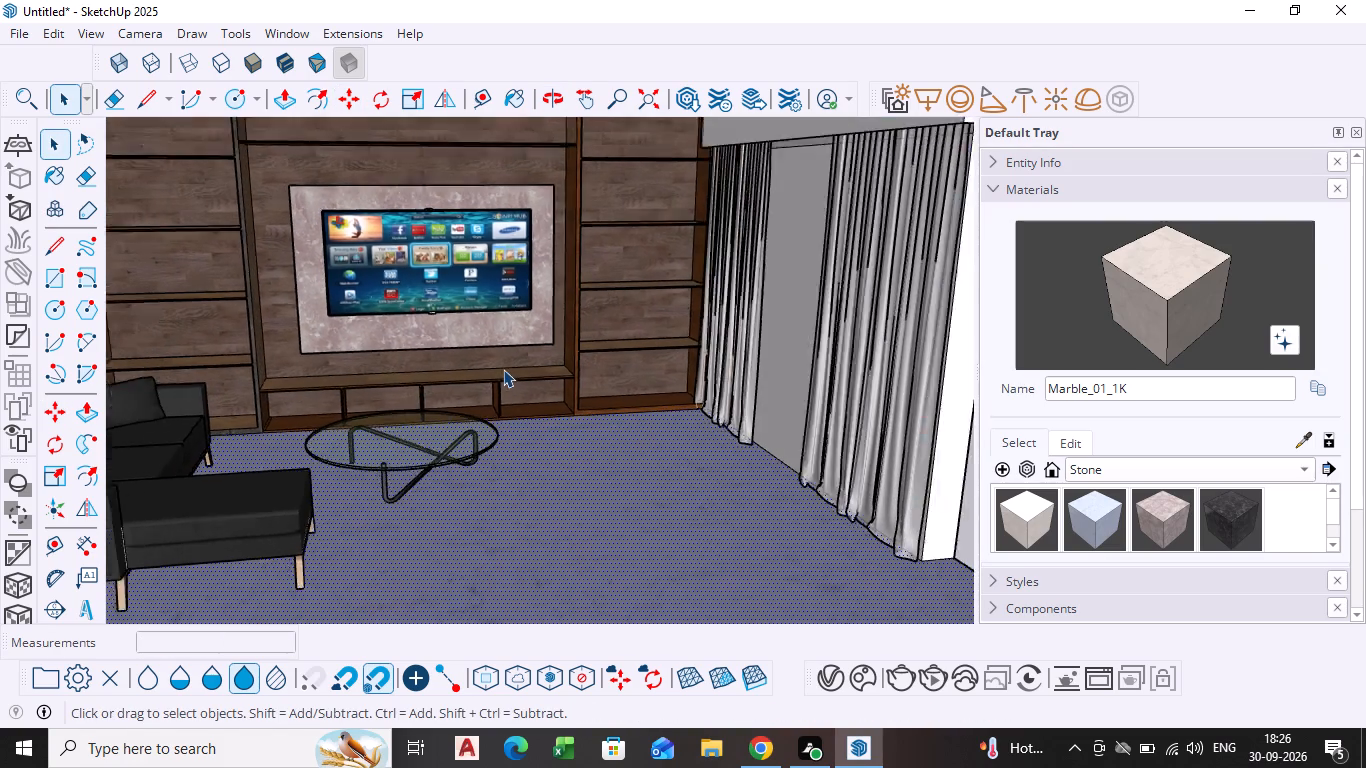
{"action": "scroll", "coordinate": [637, 464], "scroll_direction": "down", "scroll_amount": 1}
{"action": "left_click", "coordinate": [938, 375]}
{"action": "key", "text": "space"}
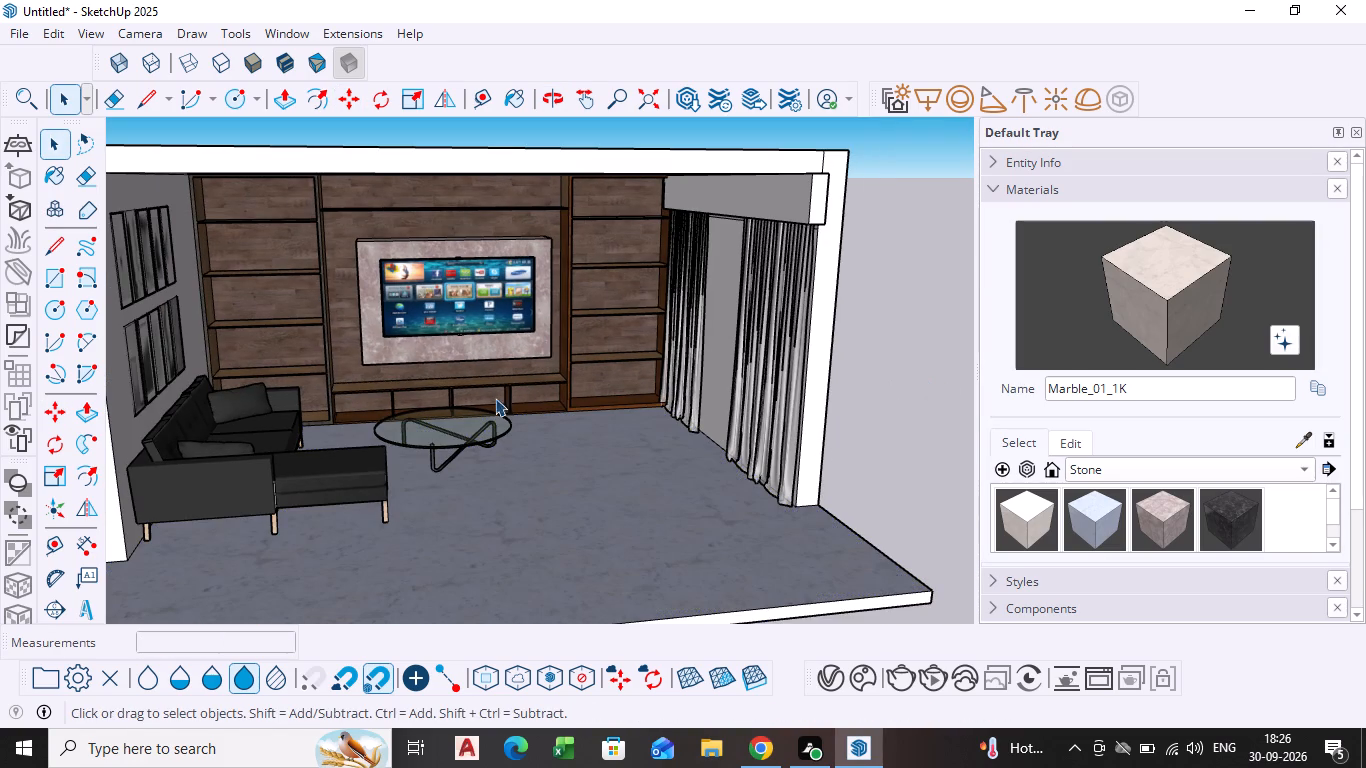
Create a new Emissive material in the V-Ray Asset Editor and look over its settings.
{"action": "scroll", "coordinate": [450, 391], "scroll_direction": "down", "scroll_amount": 2}
{"action": "middle_click_drag", "start_coordinate": [442, 402], "coordinate": [425, 363]}
{"action": "scroll", "coordinate": [421, 315], "scroll_direction": "up", "scroll_amount": 3}
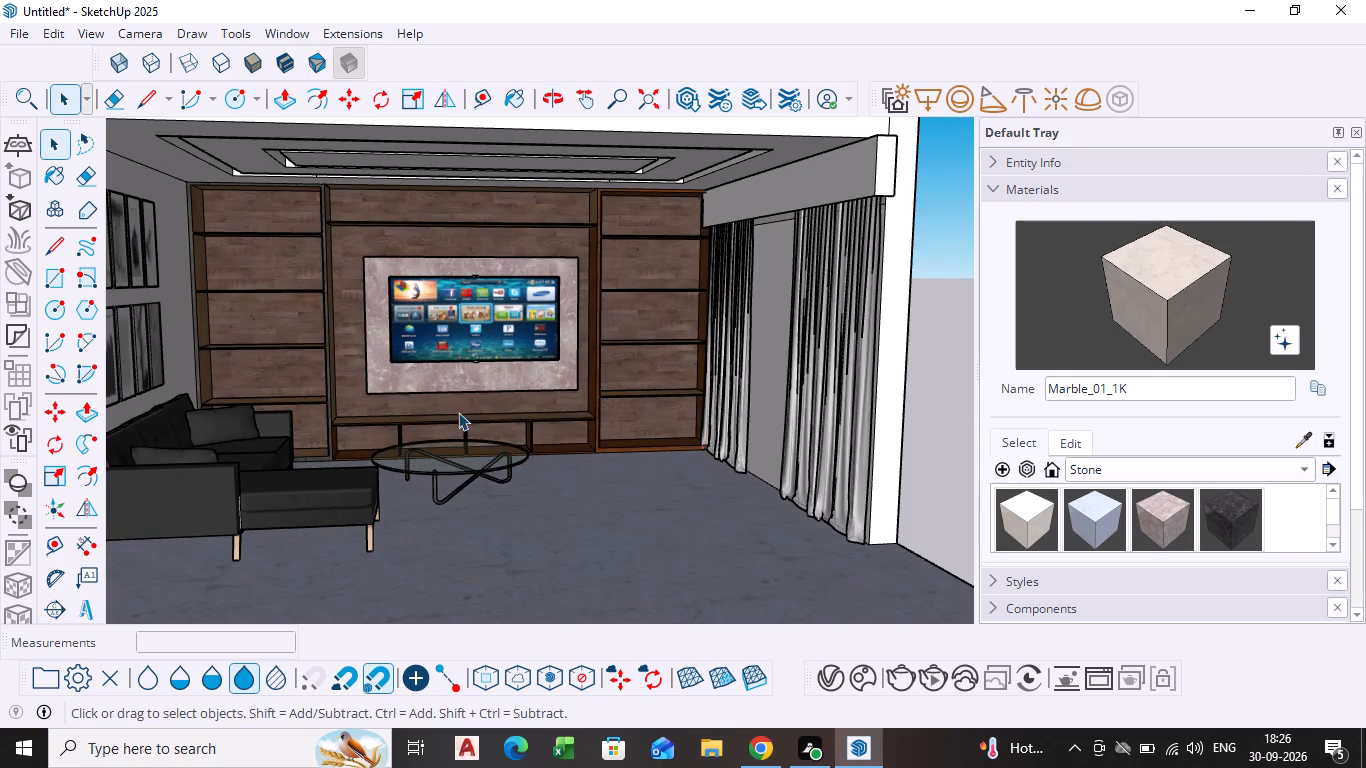
{"action": "left_click", "coordinate": [835, 676]}
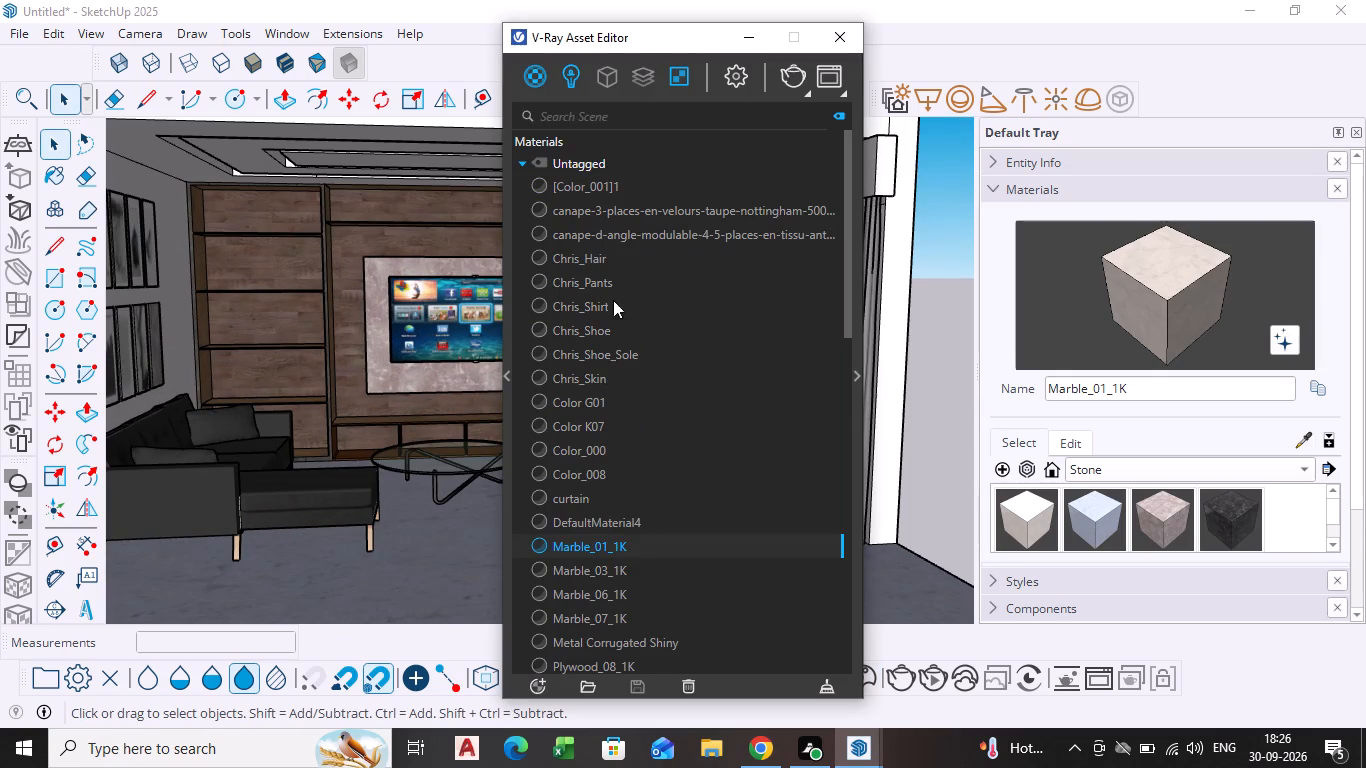
{"action": "left_click", "coordinate": [549, 696]}
{"action": "left_click", "coordinate": [540, 677]}
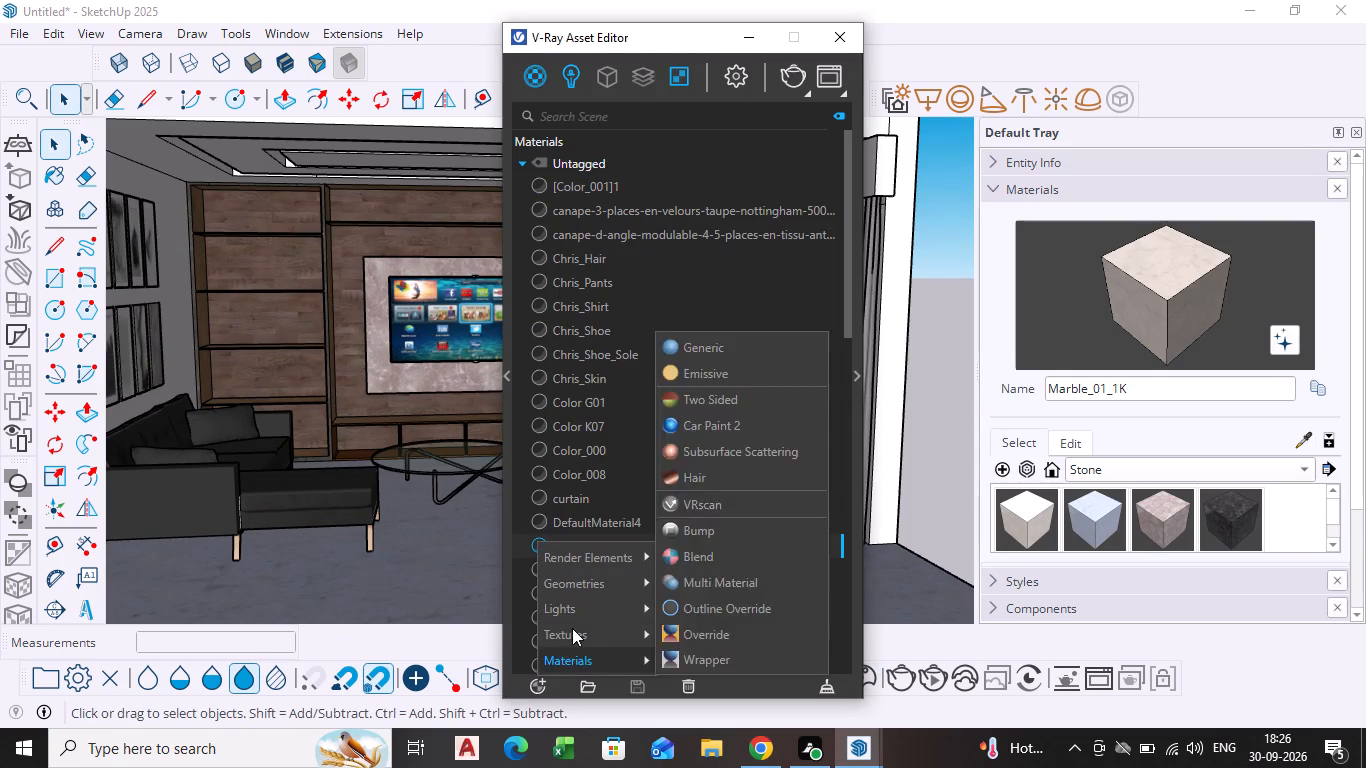
{"action": "left_click", "coordinate": [563, 658]}
{"action": "left_click", "coordinate": [752, 364]}
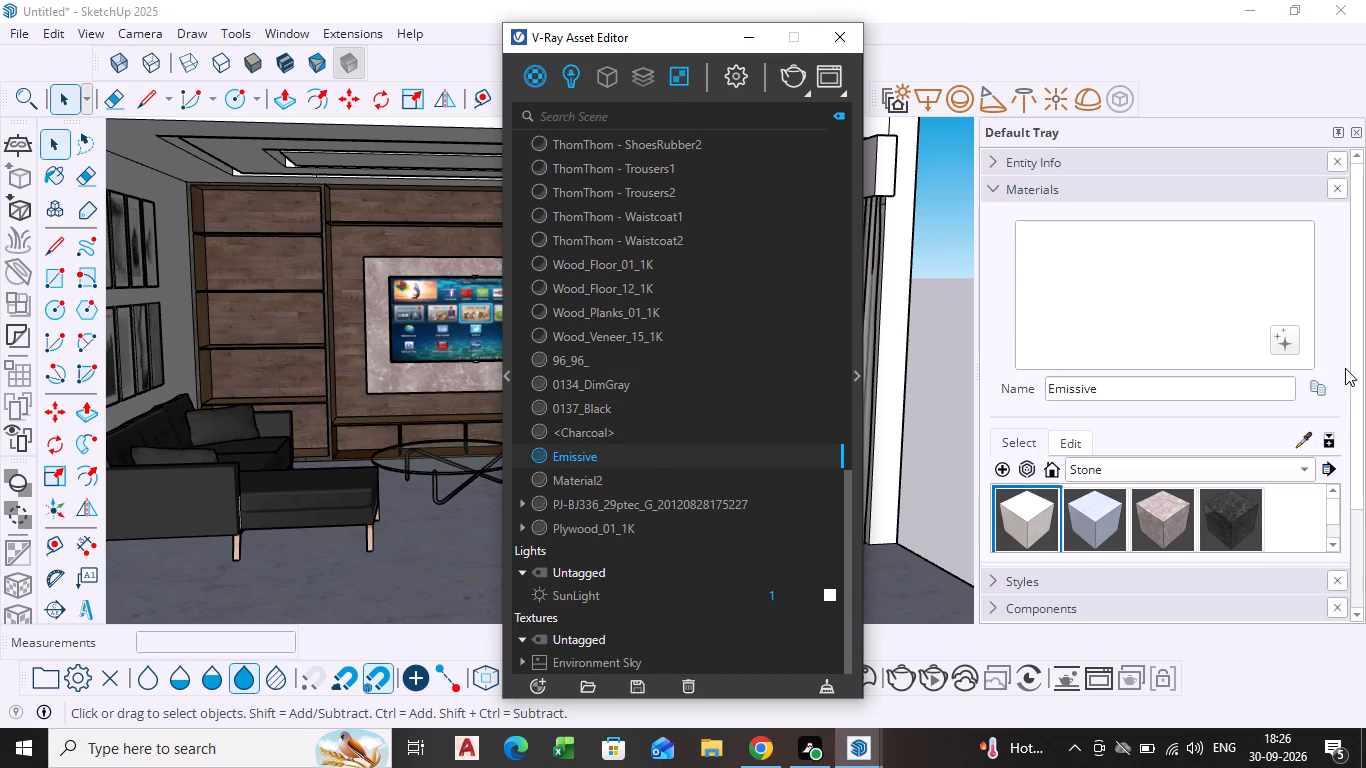
{"action": "double_click", "coordinate": [1191, 294]}
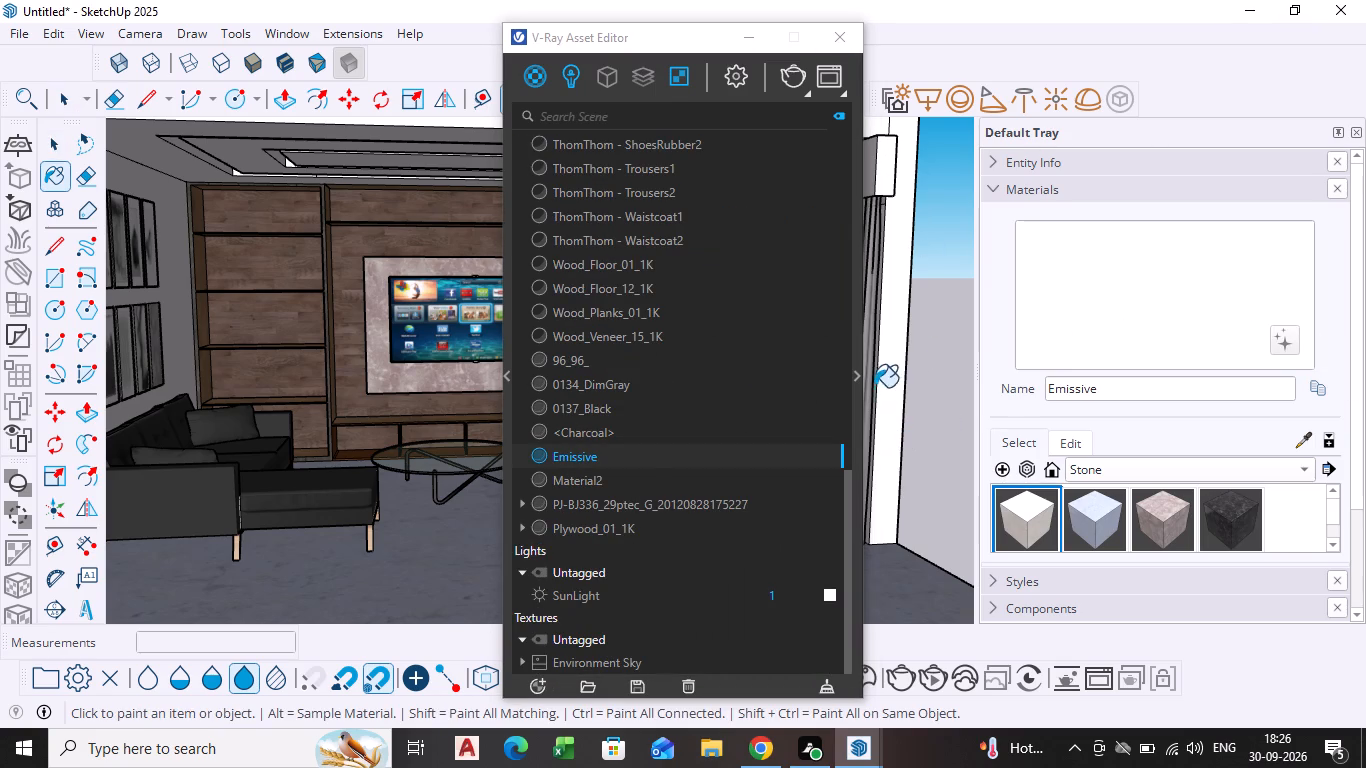
{"action": "left_click", "coordinate": [857, 390]}
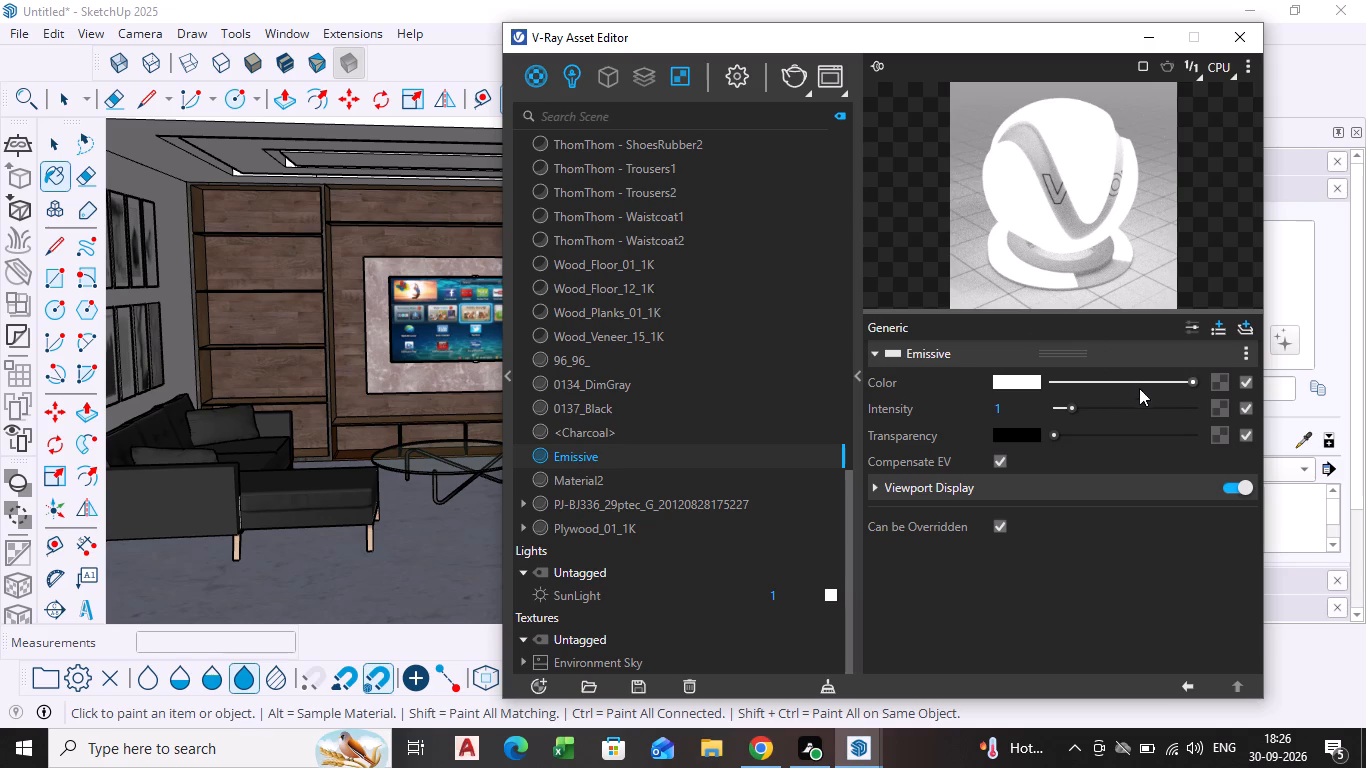
{"action": "left_click", "coordinate": [1228, 47]}
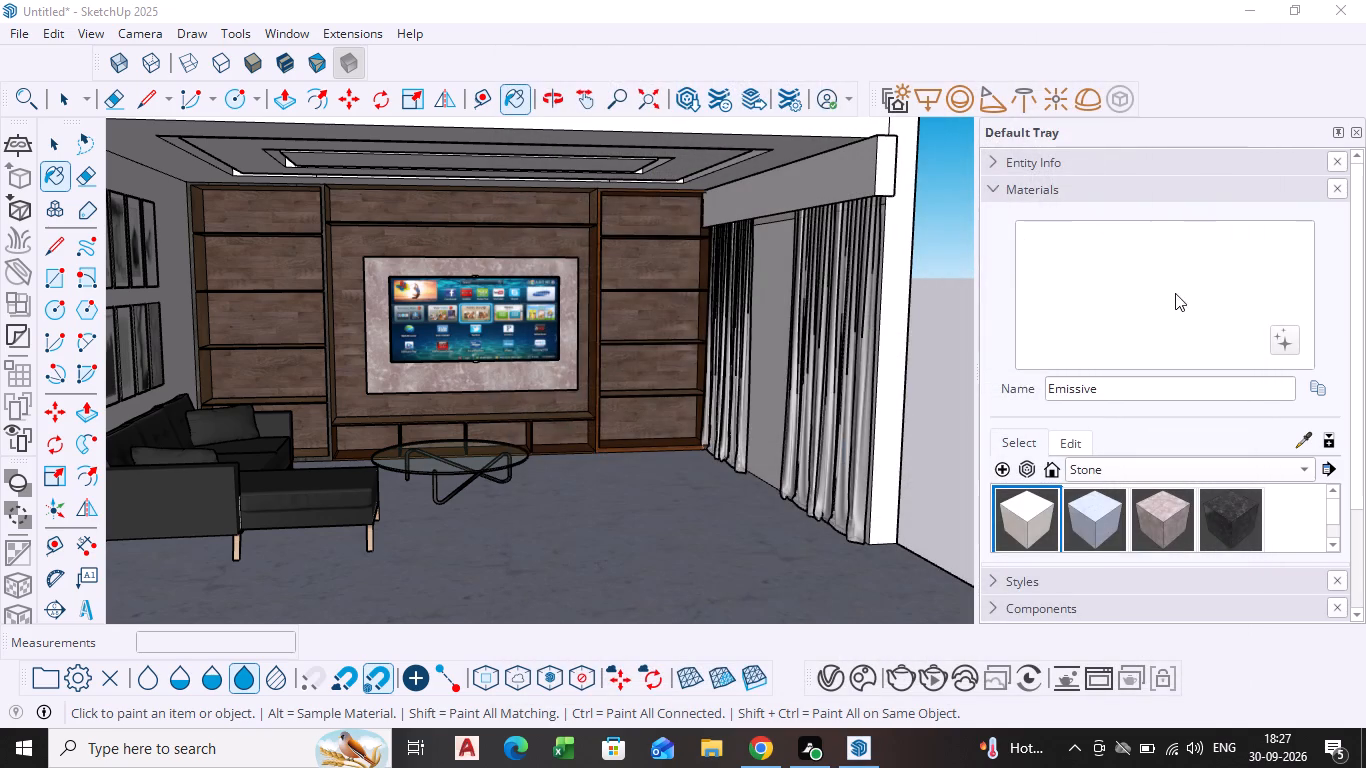
Paint the cove faces along the sofa side of the outer ceiling recess with the Emissive material.
{"action": "left_click", "coordinate": [1167, 297]}
{"action": "middle_click_drag", "start_coordinate": [632, 363], "coordinate": [769, 469], "text": "shift"}
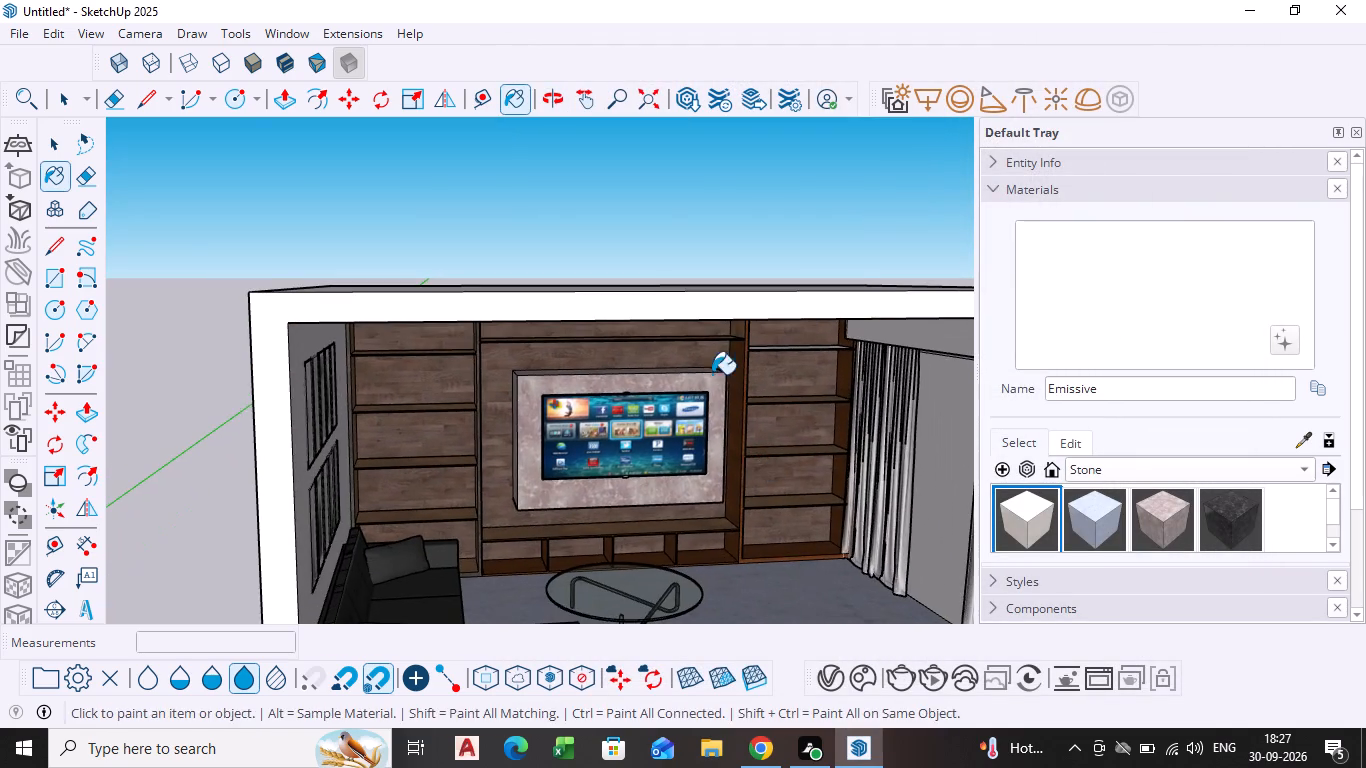
{"action": "middle_click_drag", "start_coordinate": [687, 363], "coordinate": [668, 284]}
{"action": "scroll", "coordinate": [587, 250], "scroll_direction": "up", "scroll_amount": 4}
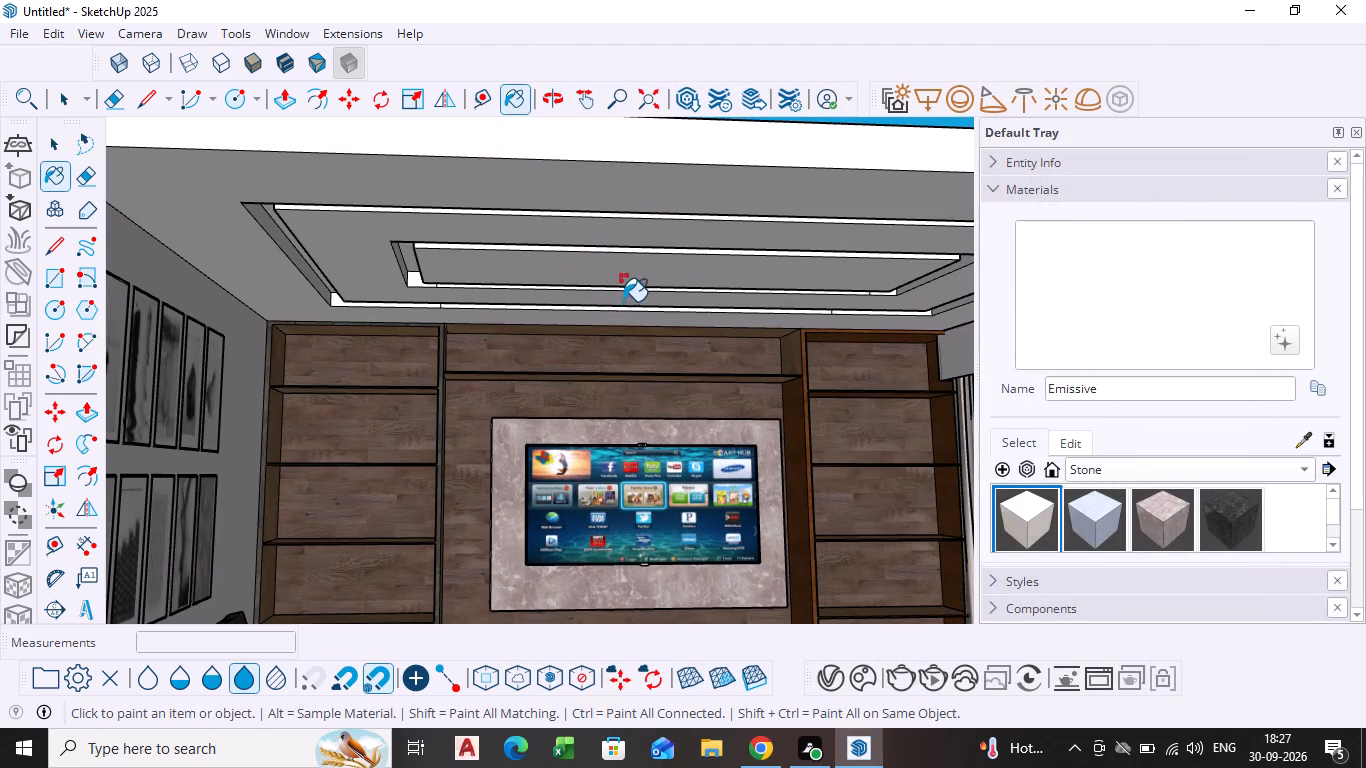
{"action": "middle_click_drag", "start_coordinate": [623, 302], "coordinate": [610, 381], "text": "shift"}
{"action": "middle_click_drag", "start_coordinate": [469, 368], "coordinate": [494, 220]}
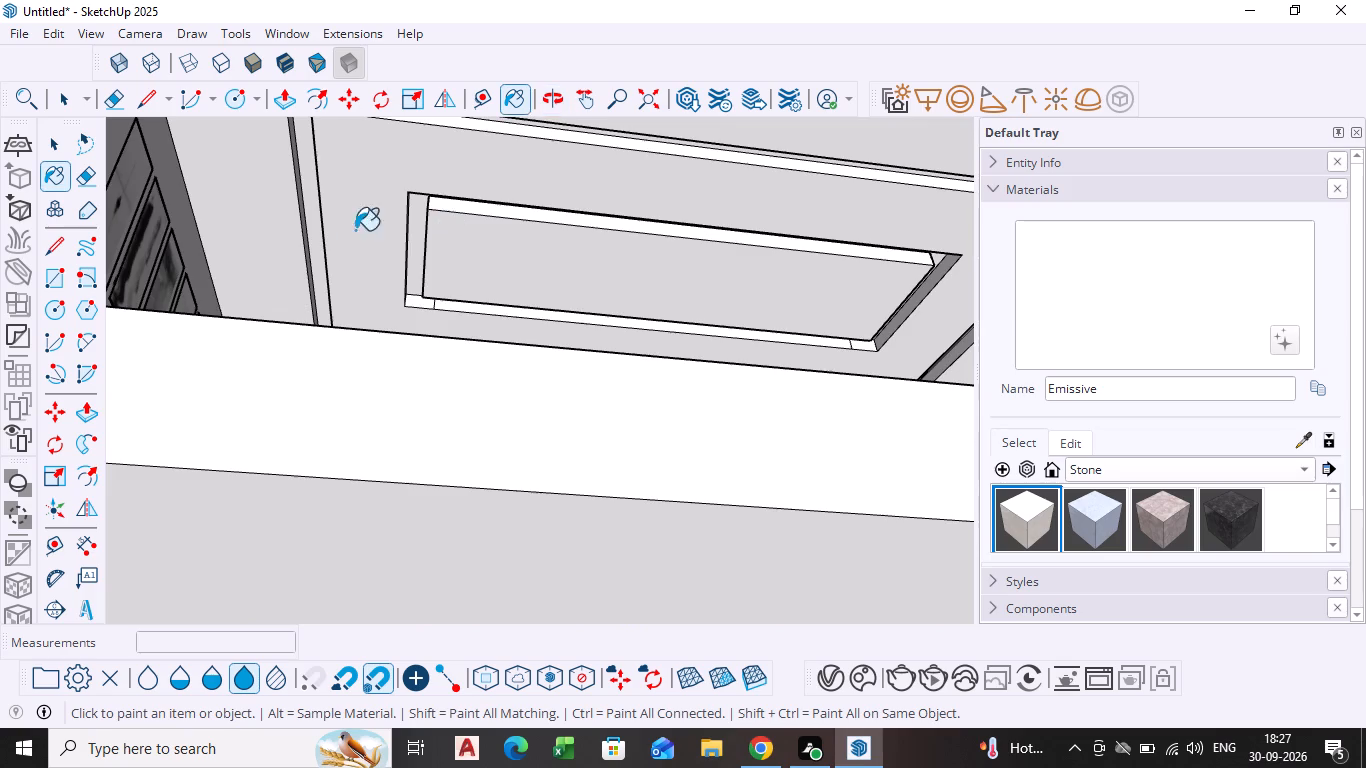
{"action": "scroll", "coordinate": [306, 241], "scroll_direction": "up", "scroll_amount": 4}
{"action": "left_click", "coordinate": [319, 241]}
{"action": "scroll", "coordinate": [319, 225], "scroll_direction": "up", "scroll_amount": 5}
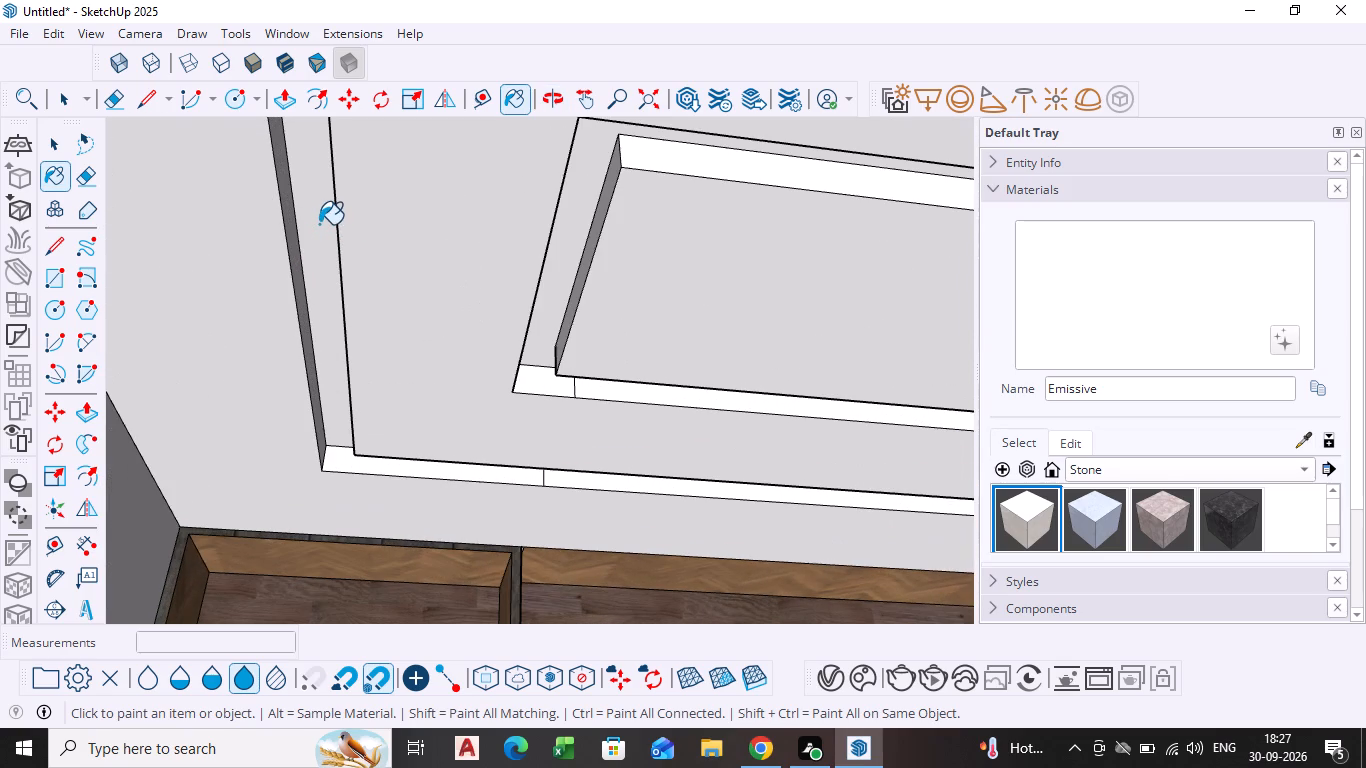
{"action": "double_click", "coordinate": [319, 224]}
{"action": "left_click", "coordinate": [1171, 314]}
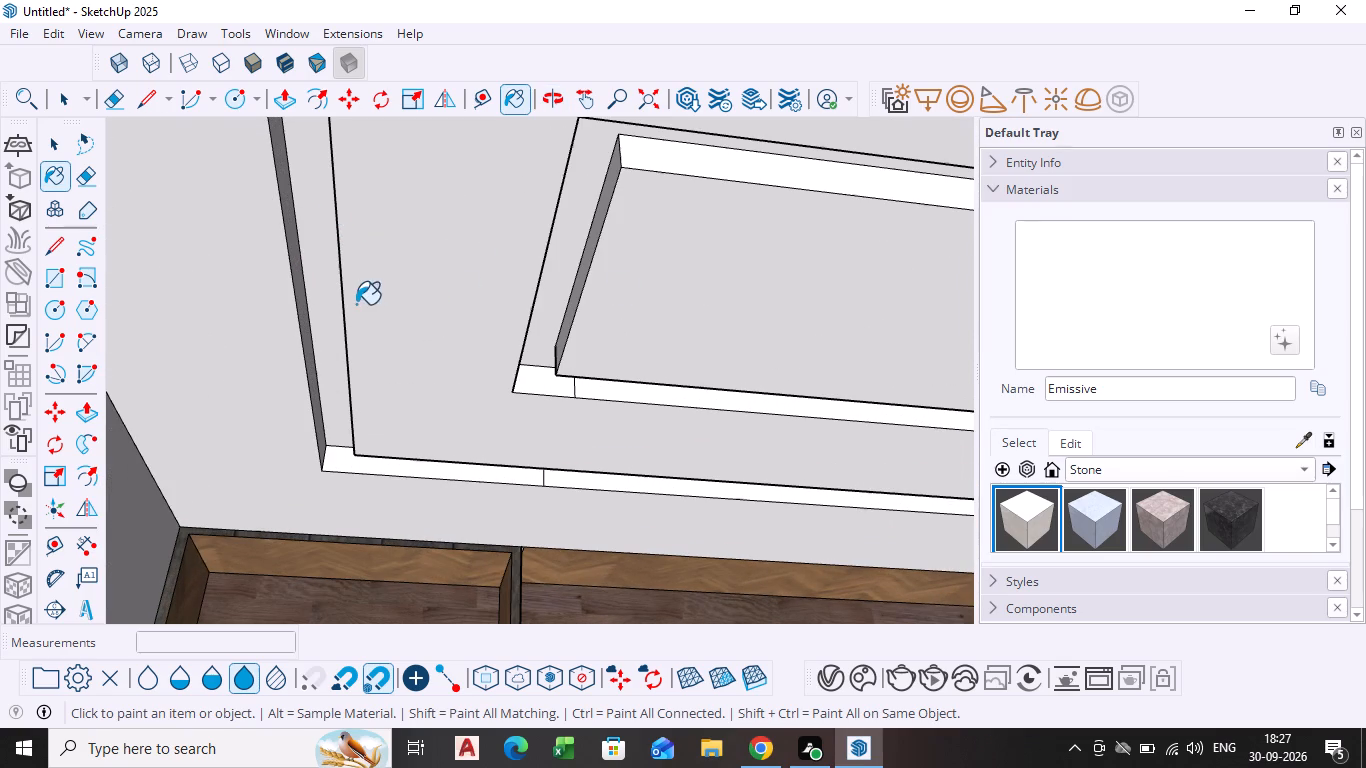
{"action": "left_click", "coordinate": [325, 305]}
{"action": "scroll", "coordinate": [325, 305], "scroll_direction": "up", "scroll_amount": 4}
{"action": "left_click", "coordinate": [283, 325]}
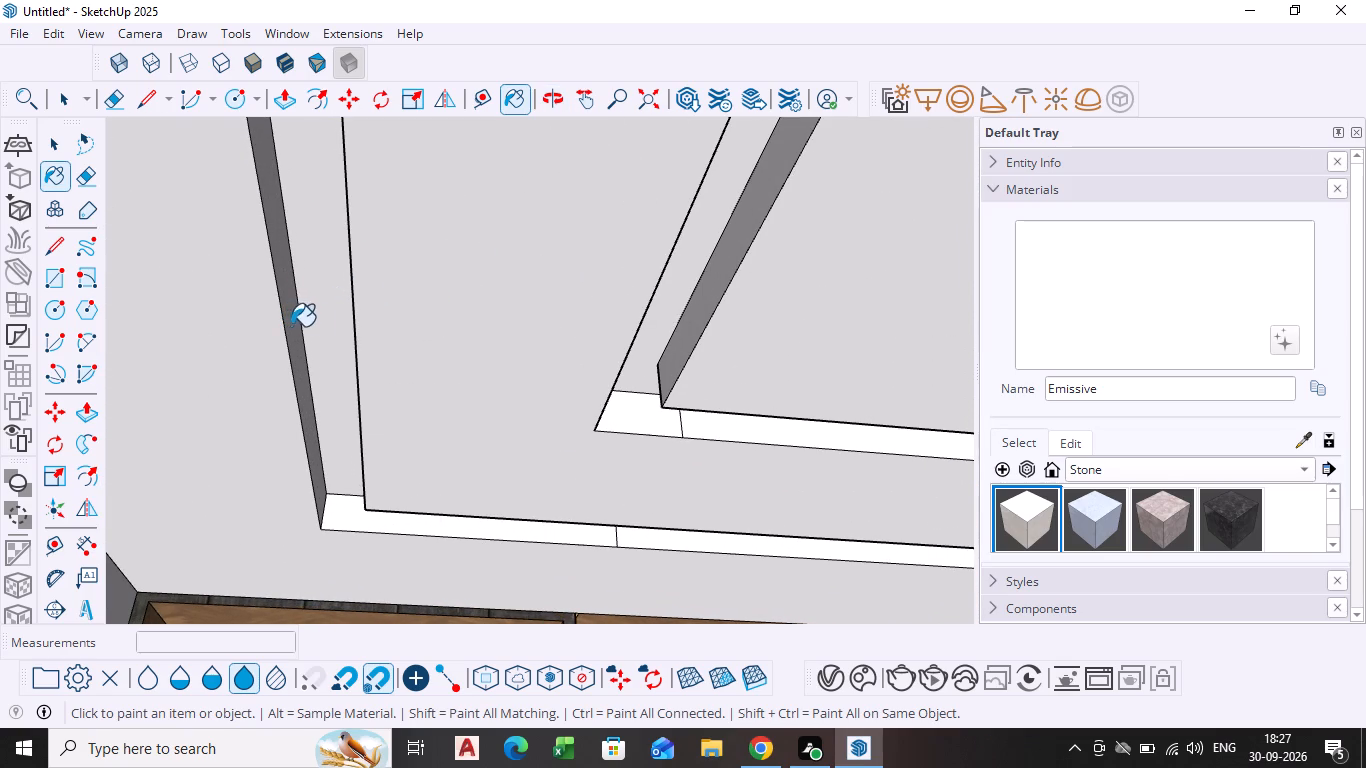
Paint the inner ceiling recess's sofa-side cove and its corner at the TV wall with the Emissive material.
{"action": "left_click", "coordinate": [690, 316]}
{"action": "middle_click_drag", "start_coordinate": [688, 312], "coordinate": [620, 327]}
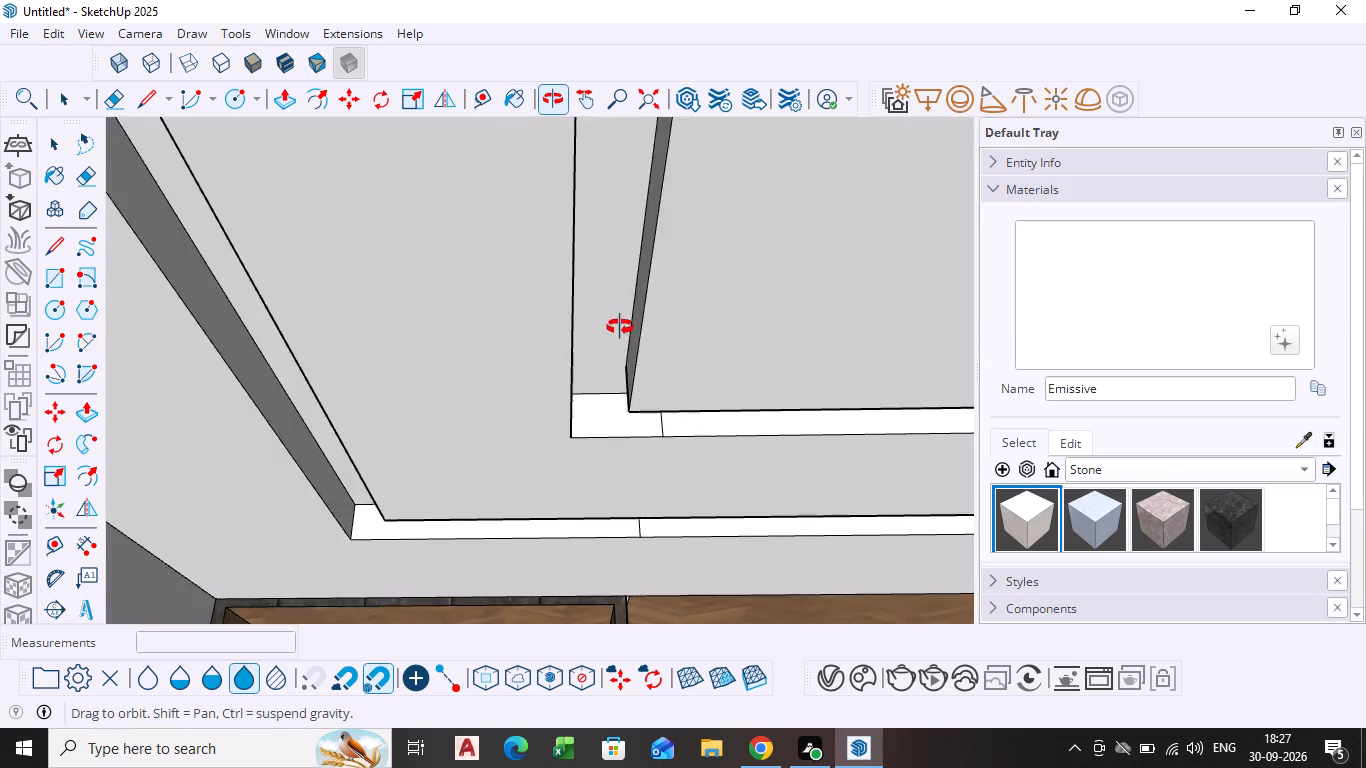
{"action": "middle_click_drag", "start_coordinate": [620, 327], "coordinate": [568, 332]}
{"action": "left_click", "coordinate": [500, 328]}
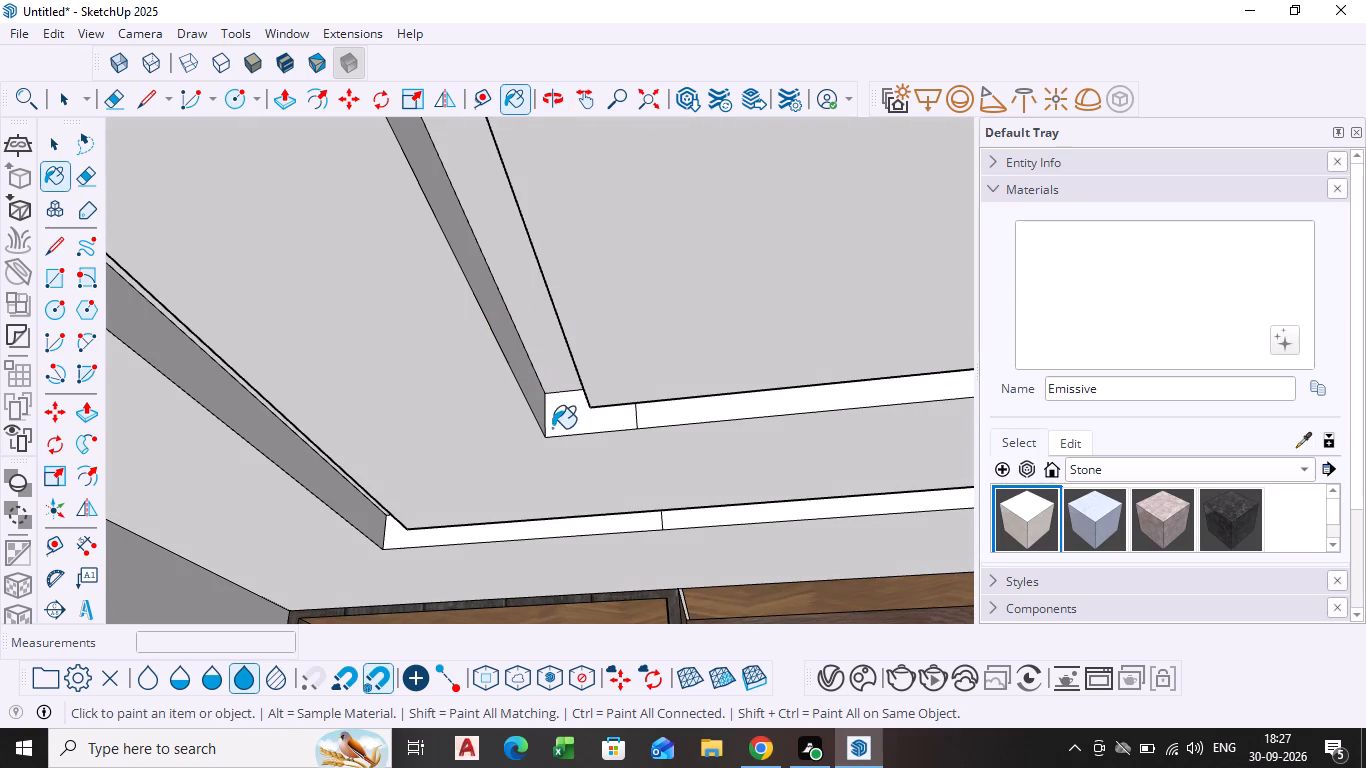
{"action": "left_click", "coordinate": [559, 403]}
Paint the outer ceiling recess's cove strip along the TV wall with the Emissive material.
{"action": "scroll", "coordinate": [554, 380], "scroll_direction": "down", "scroll_amount": 1}
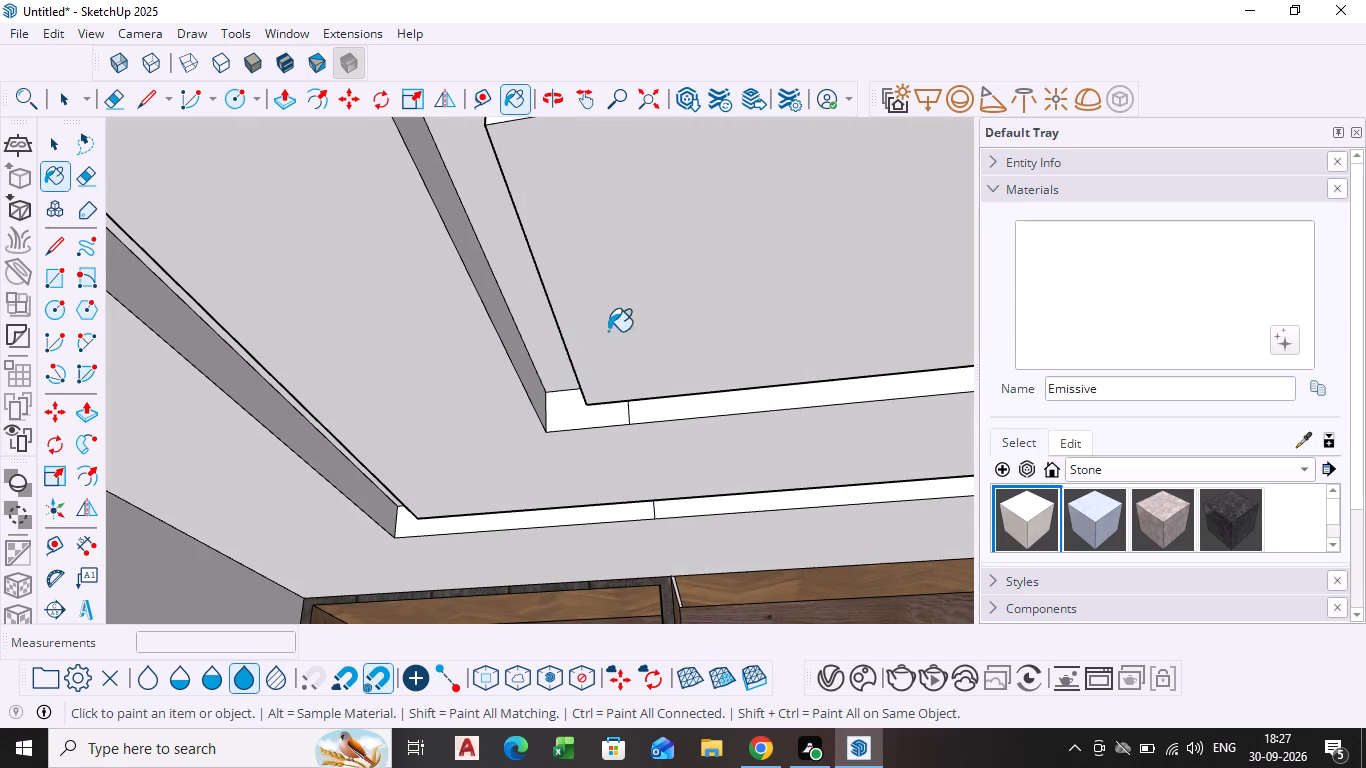
{"action": "scroll", "coordinate": [426, 522], "scroll_direction": "up", "scroll_amount": 3}
{"action": "middle_click_drag", "start_coordinate": [447, 526], "coordinate": [509, 469]}
{"action": "scroll", "coordinate": [476, 514], "scroll_direction": "up", "scroll_amount": 2}
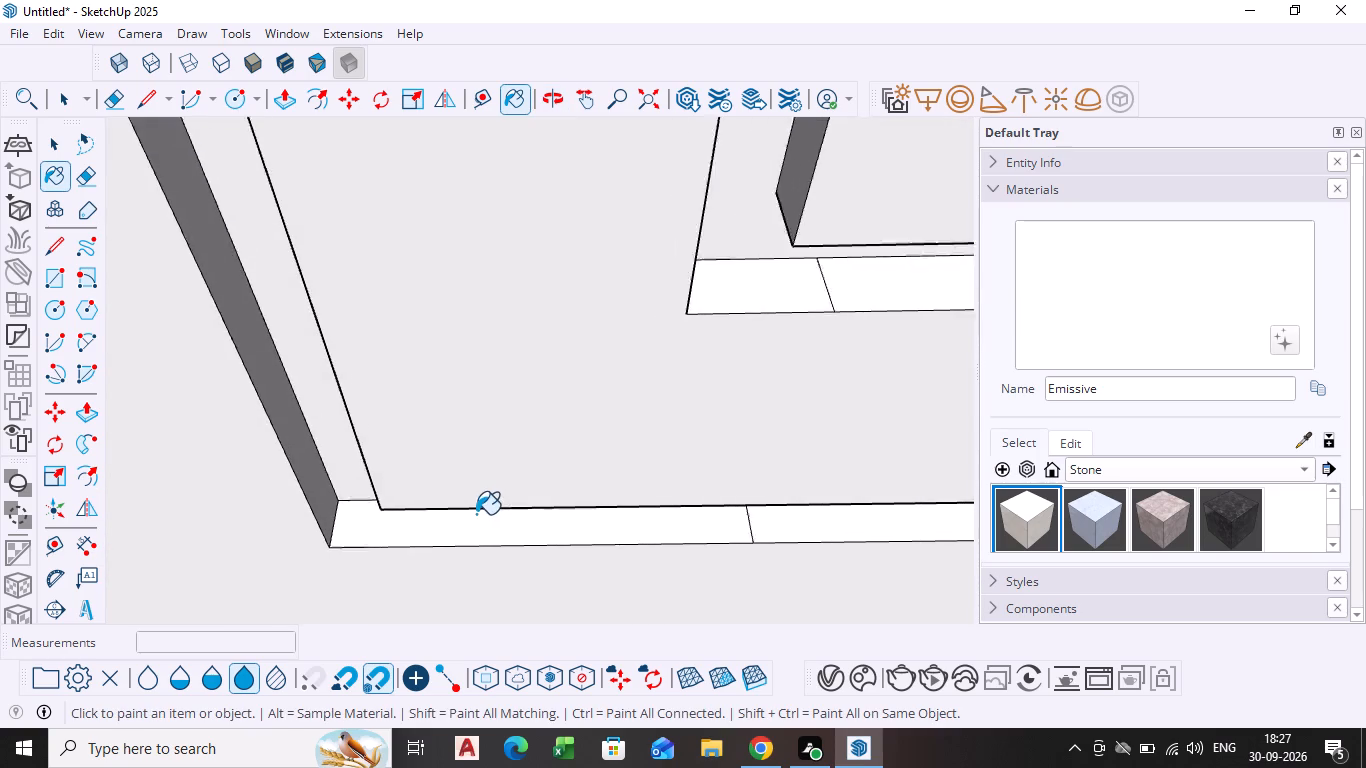
{"action": "scroll", "coordinate": [476, 514], "scroll_direction": "up", "scroll_amount": 2}
{"action": "left_click", "coordinate": [473, 527]}
{"action": "scroll", "coordinate": [513, 504], "scroll_direction": "down", "scroll_amount": 12}
{"action": "scroll", "coordinate": [693, 483], "scroll_direction": "down", "scroll_amount": 2}
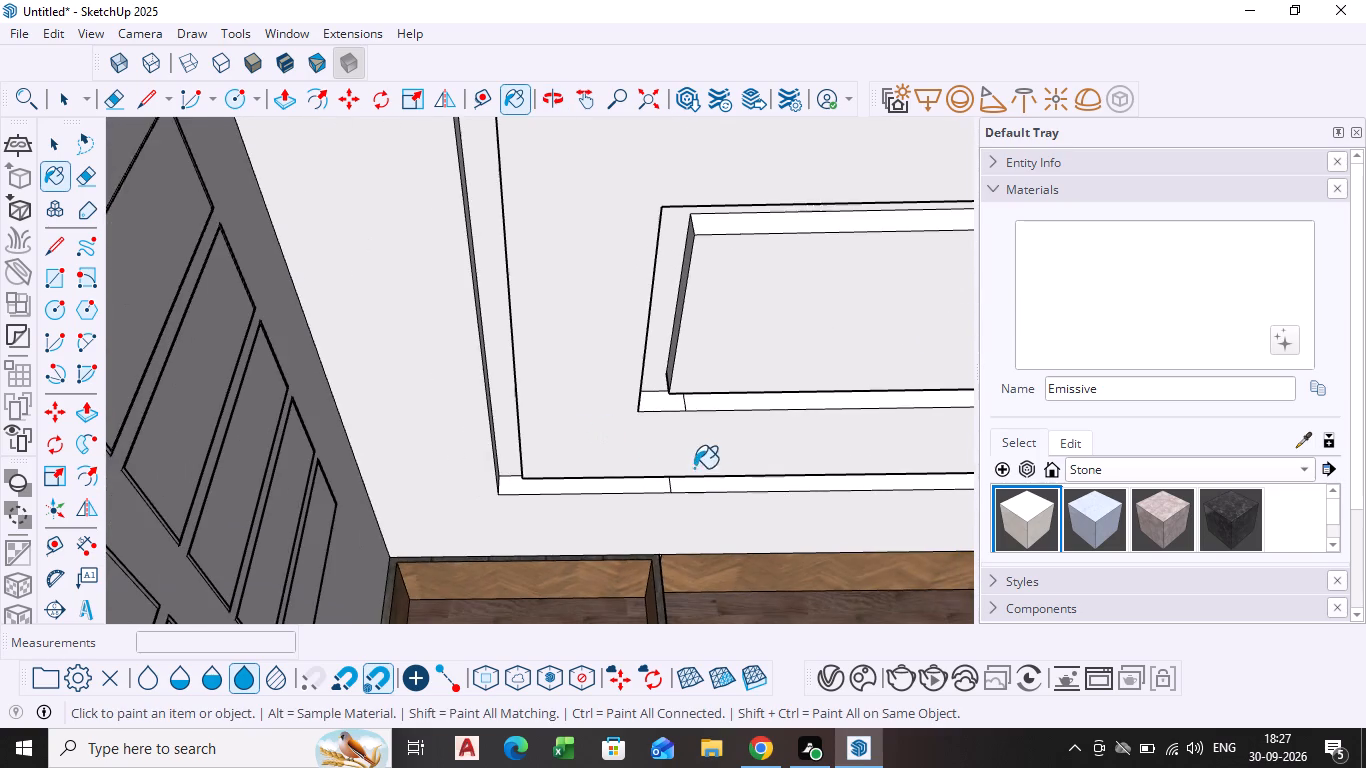
Paint the cove faces along the curtain side of the outer ceiling recess with the Emissive material.
{"action": "middle_click_drag", "start_coordinate": [724, 472], "coordinate": [124, 392], "text": "shift"}
{"action": "middle_click_drag", "start_coordinate": [682, 414], "coordinate": [649, 404], "text": "shift"}
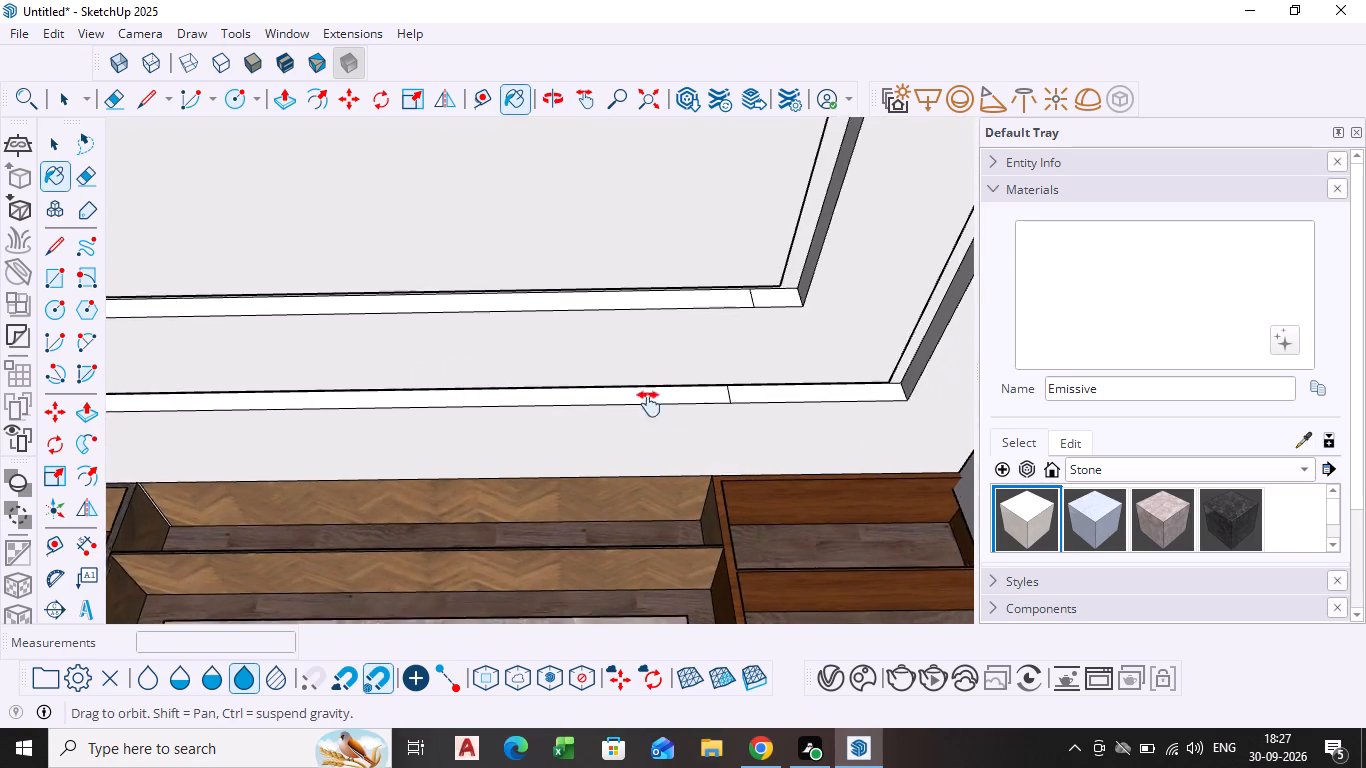
{"action": "middle_click_drag", "start_coordinate": [649, 404], "coordinate": [419, 381], "text": "shift"}
{"action": "scroll", "coordinate": [602, 312], "scroll_direction": "up", "scroll_amount": 3}
{"action": "middle_click_drag", "start_coordinate": [643, 332], "coordinate": [711, 361]}
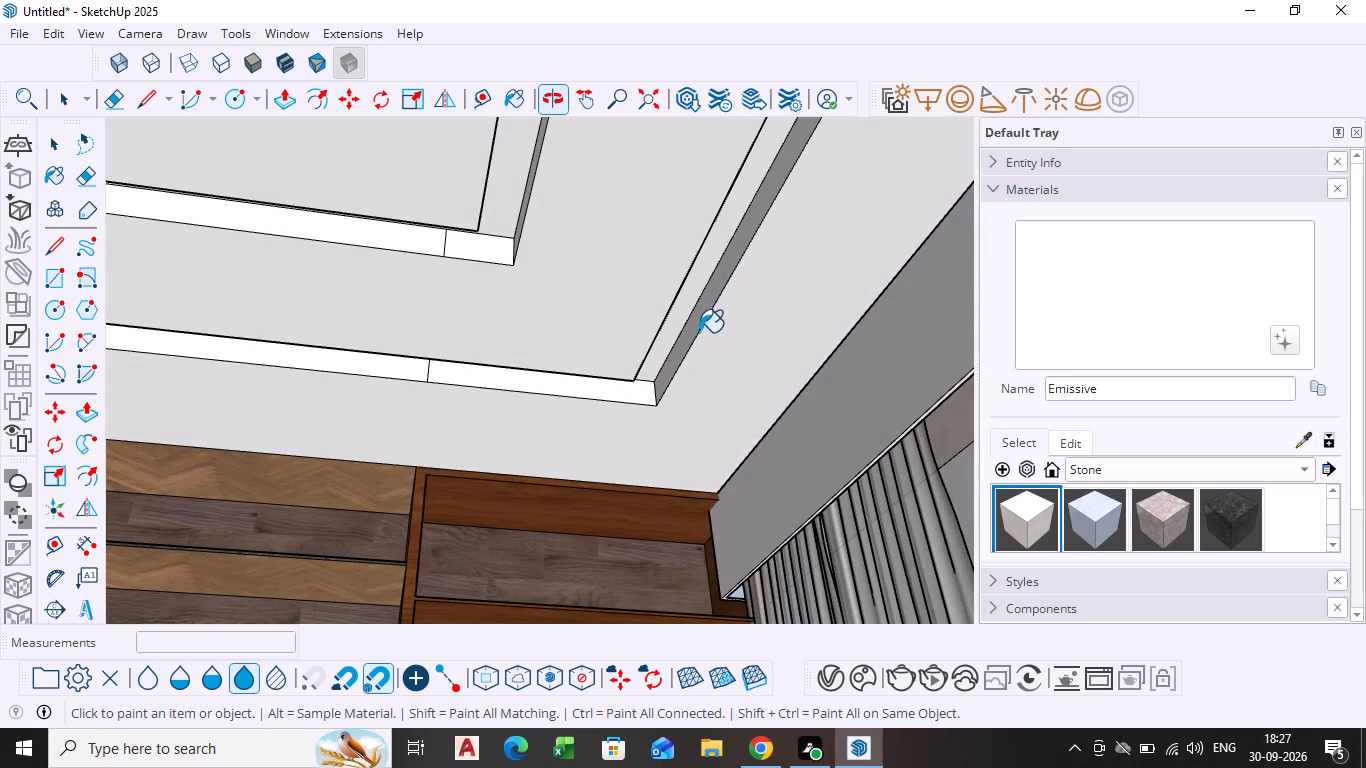
{"action": "left_click", "coordinate": [690, 325]}
{"action": "middle_click_drag", "start_coordinate": [687, 303], "coordinate": [638, 329]}
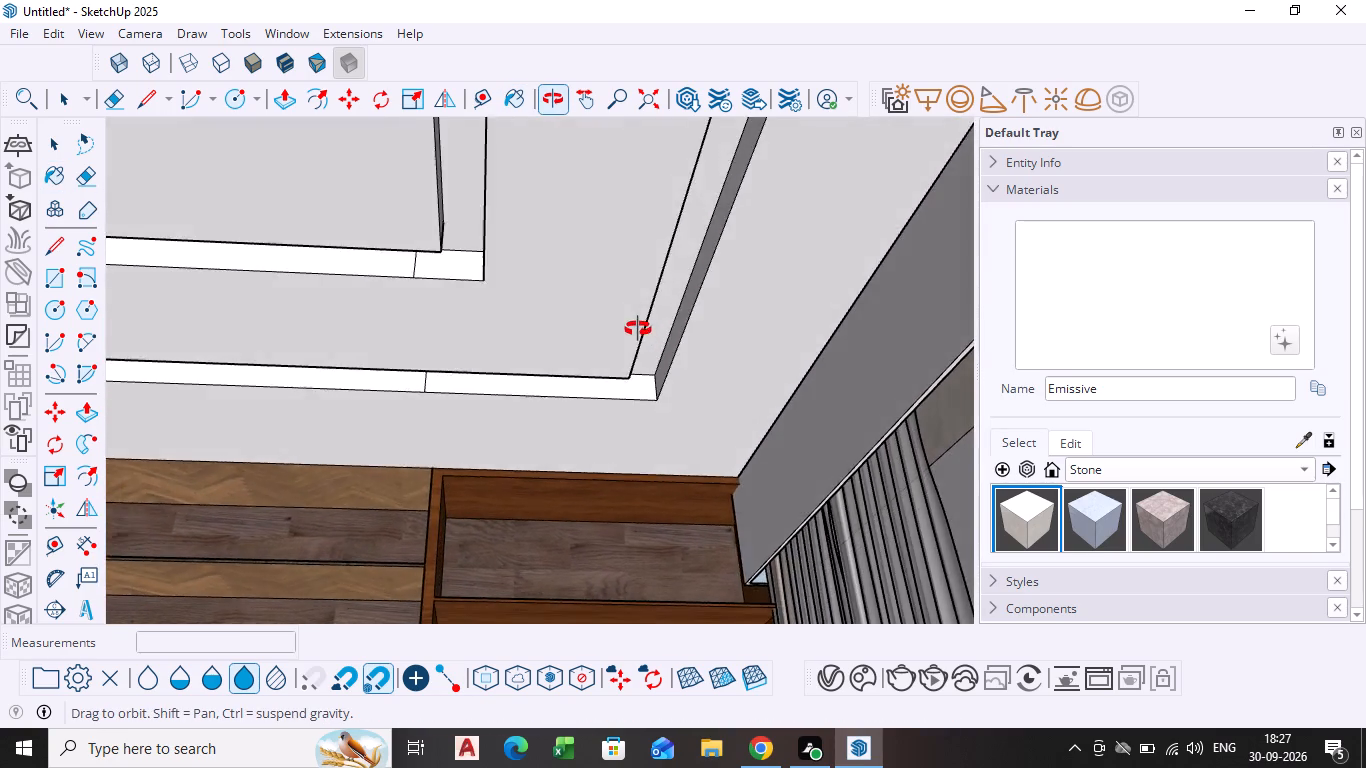
{"action": "middle_click_drag", "start_coordinate": [638, 329], "coordinate": [594, 391]}
{"action": "middle_click_drag", "start_coordinate": [614, 333], "coordinate": [589, 396]}
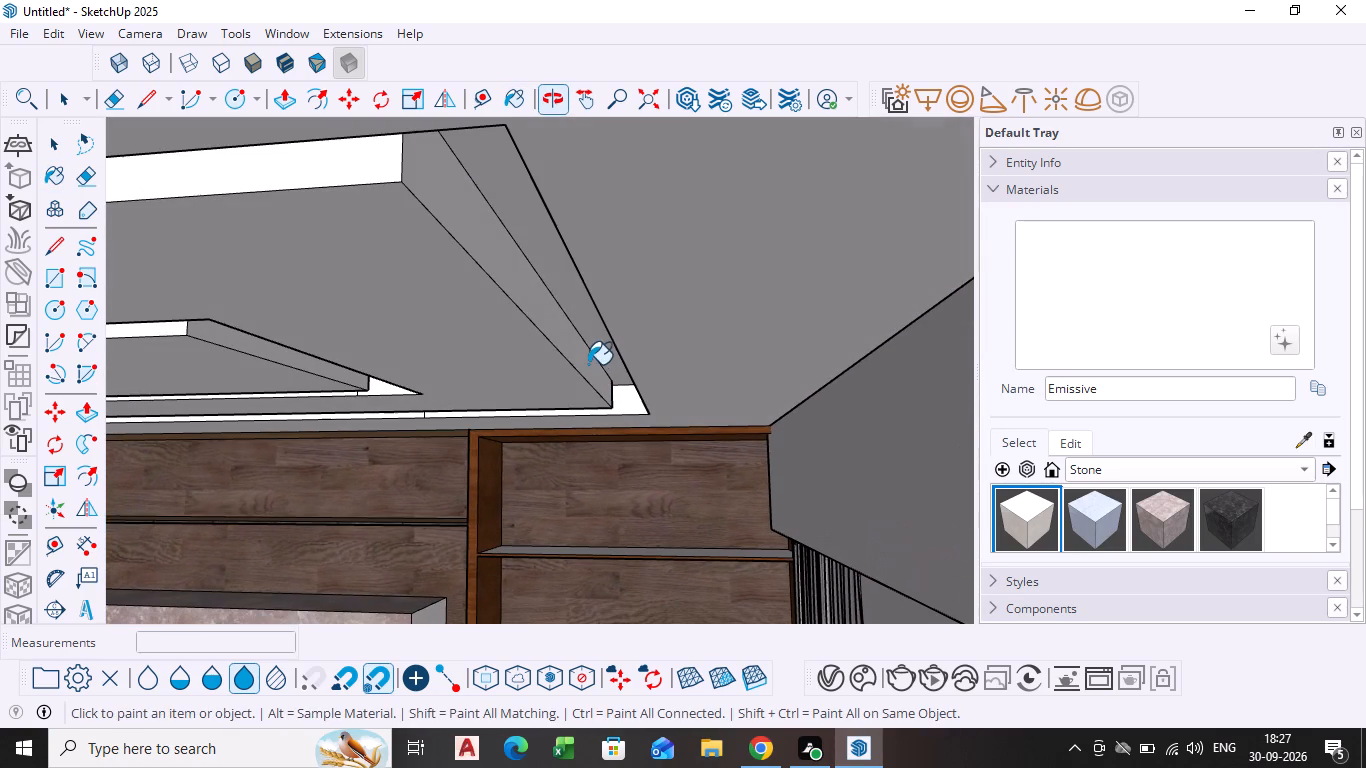
{"action": "left_click", "coordinate": [582, 361]}
Paint the outer ceiling recess's cove on the side opposite the TV wall with the Emissive material.
{"action": "scroll", "coordinate": [577, 359], "scroll_direction": "down", "scroll_amount": 3}
{"action": "middle_click_drag", "start_coordinate": [598, 341], "coordinate": [676, 343], "text": "shift"}
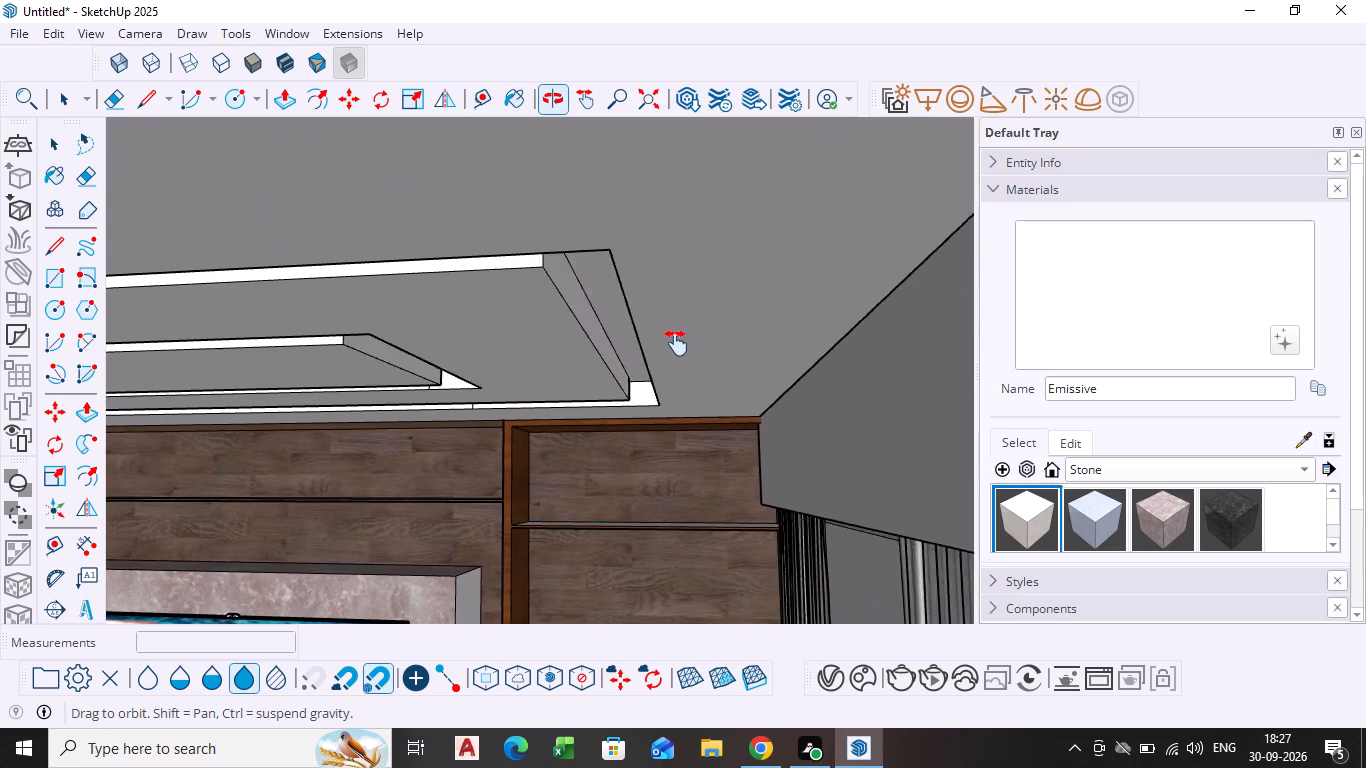
{"action": "middle_click_drag", "start_coordinate": [676, 343], "coordinate": [769, 359], "text": "shift"}
{"action": "middle_click_drag", "start_coordinate": [590, 317], "coordinate": [632, 241]}
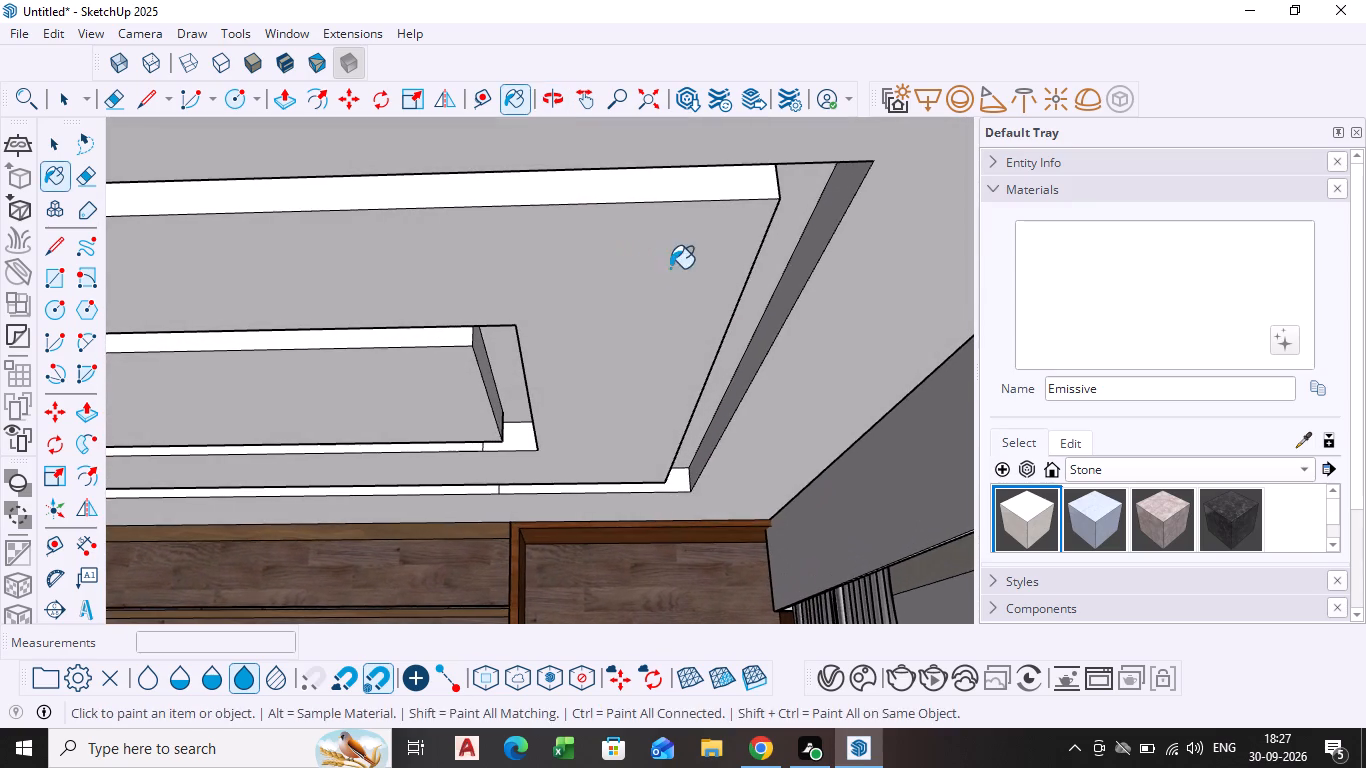
{"action": "middle_click_drag", "start_coordinate": [670, 268], "coordinate": [702, 443]}
{"action": "middle_click_drag", "start_coordinate": [700, 432], "coordinate": [823, 307]}
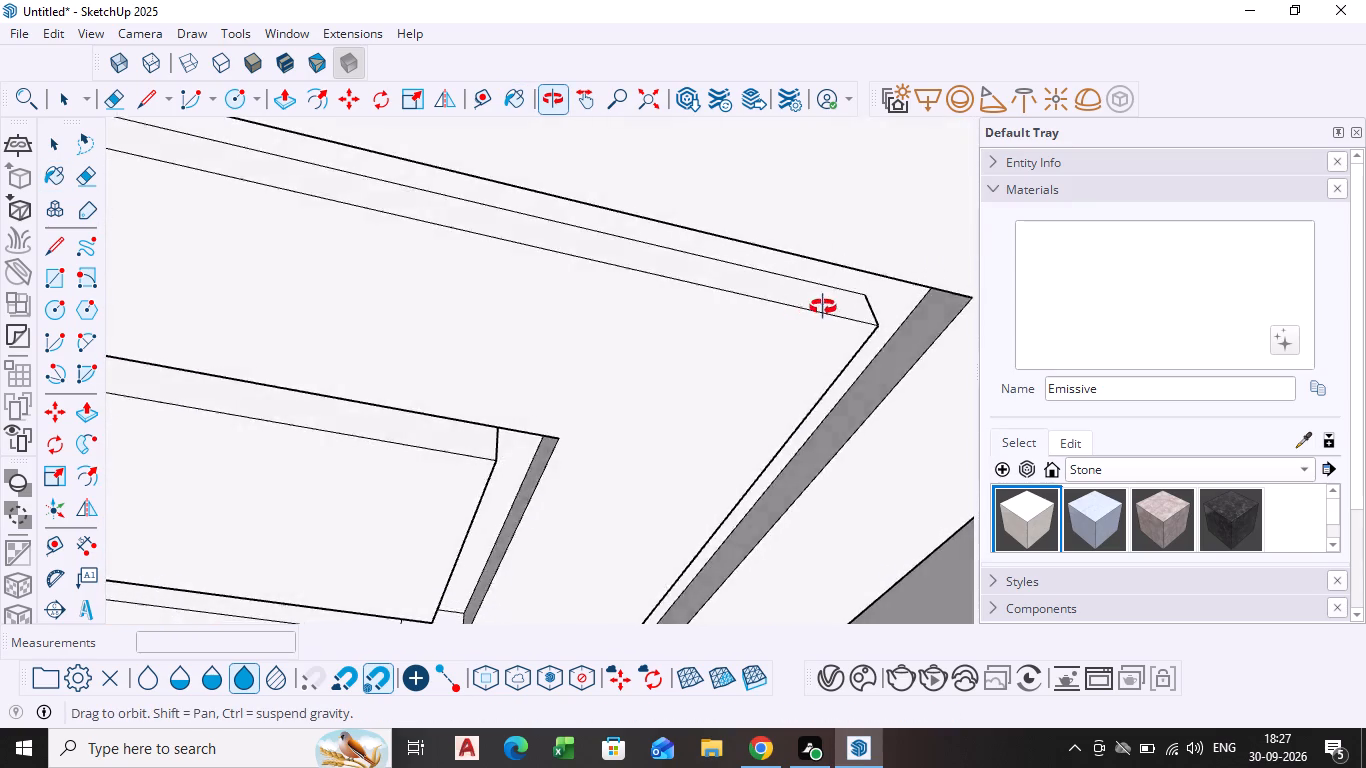
{"action": "middle_click_drag", "start_coordinate": [823, 307], "coordinate": [989, 386]}
{"action": "left_click", "coordinate": [753, 381]}
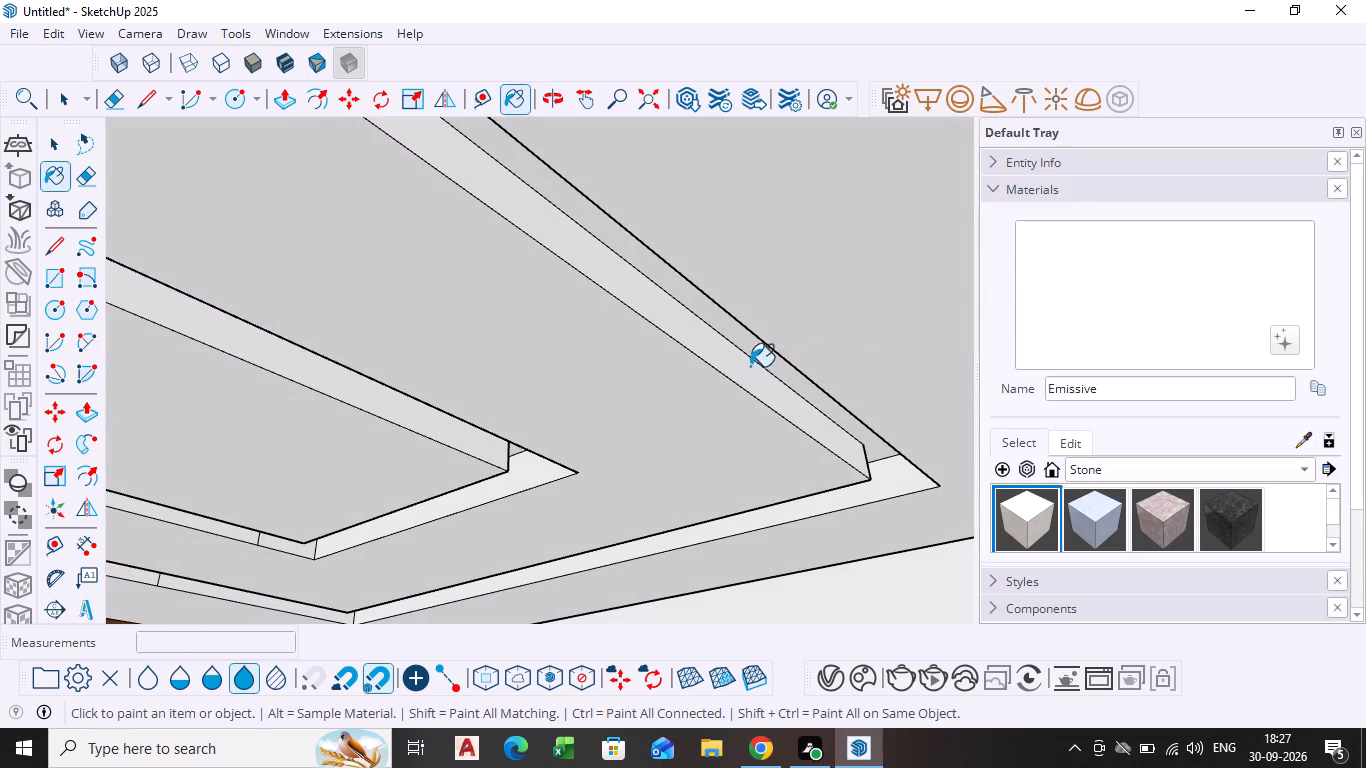
{"action": "middle_click_drag", "start_coordinate": [773, 361], "coordinate": [935, 341]}
{"action": "left_click", "coordinate": [917, 344]}
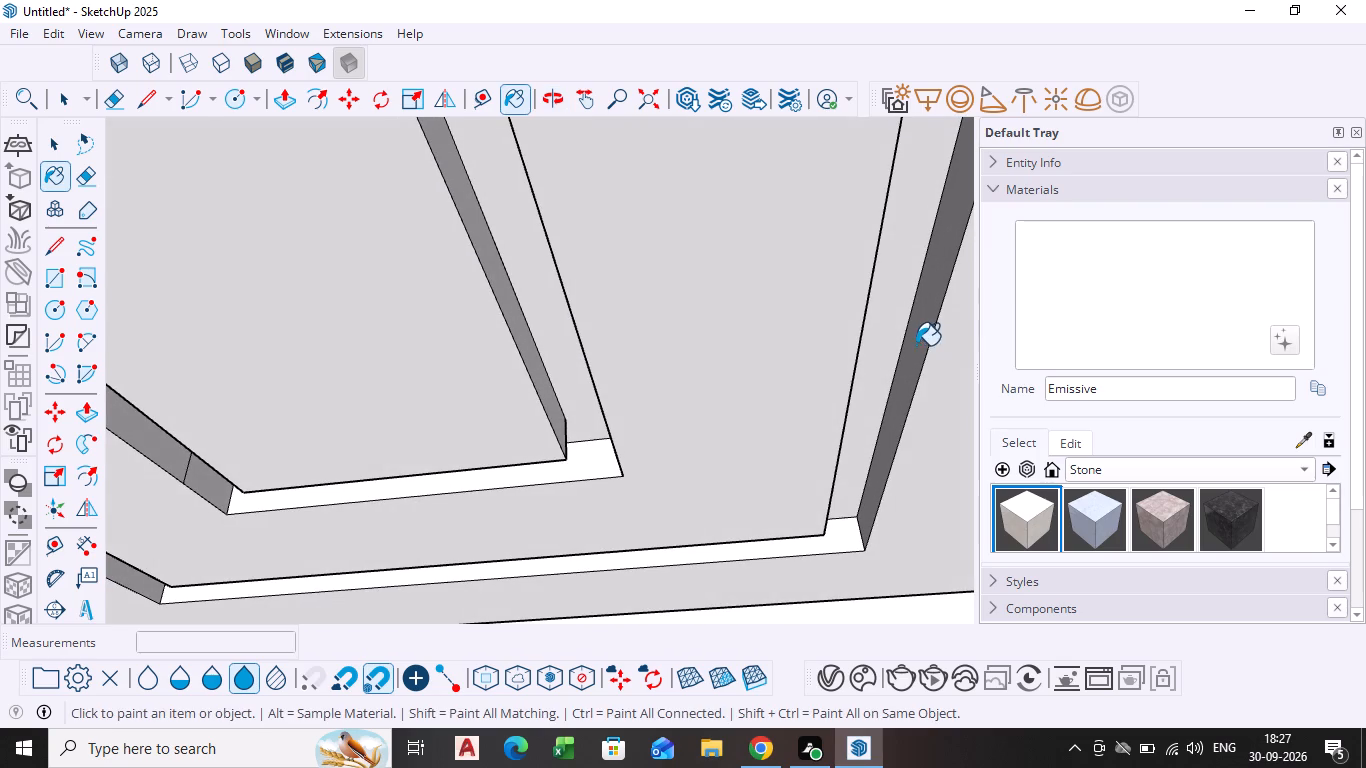
Paint the inner ceiling recess's cove with the Emissive material on the side opposite the TV, the TV-wall side and the curtain side.
{"action": "scroll", "coordinate": [894, 348], "scroll_direction": "down", "scroll_amount": 6}
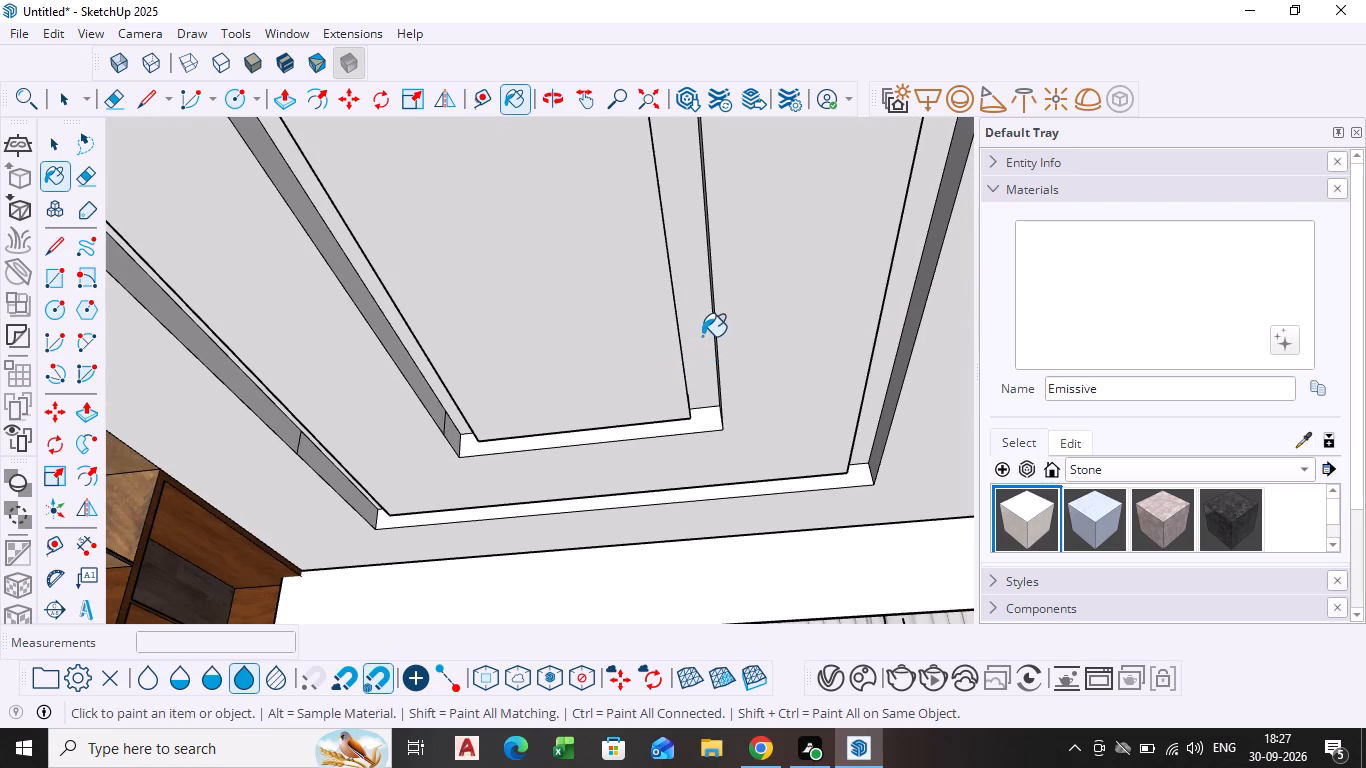
{"action": "middle_click_drag", "start_coordinate": [731, 340], "coordinate": [790, 376]}
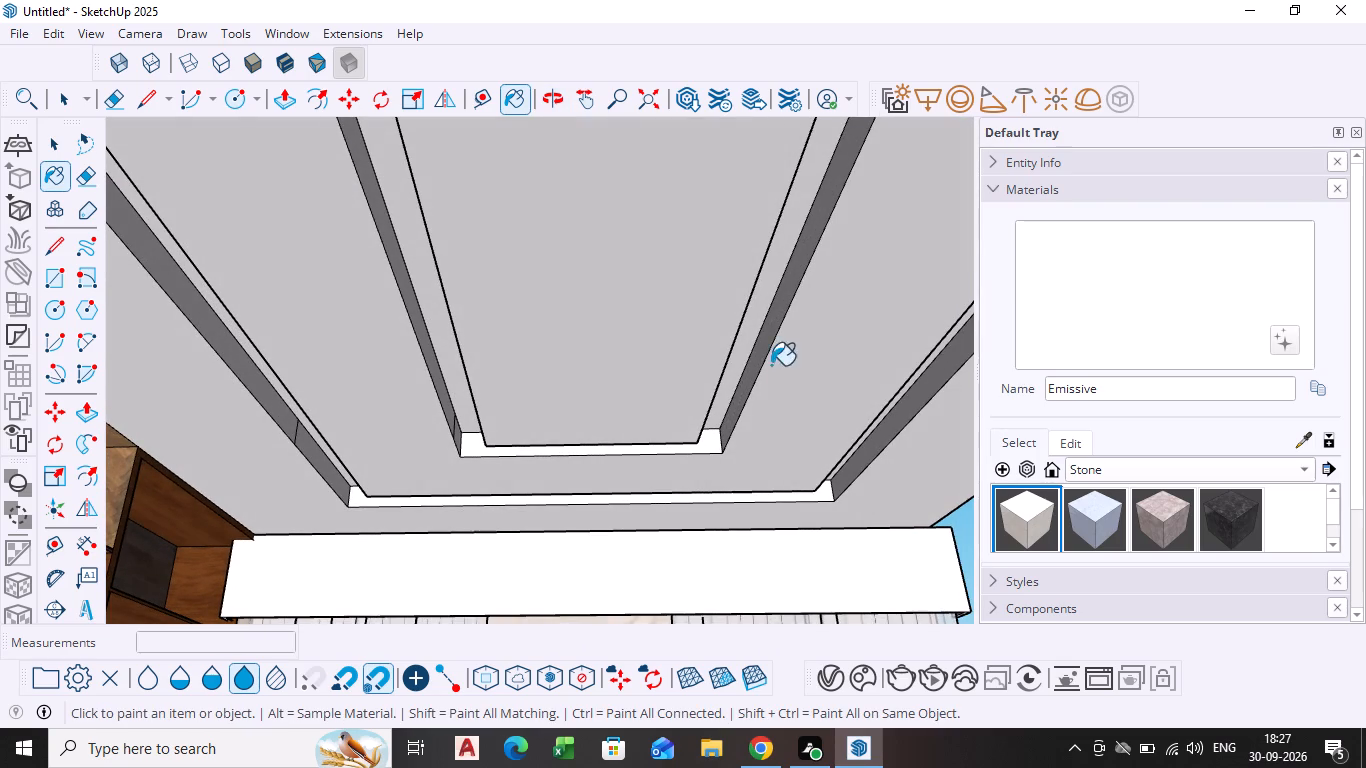
{"action": "left_click", "coordinate": [757, 357]}
{"action": "scroll", "coordinate": [355, 365], "scroll_direction": "up", "scroll_amount": 2}
{"action": "scroll", "coordinate": [468, 350], "scroll_direction": "up", "scroll_amount": 3}
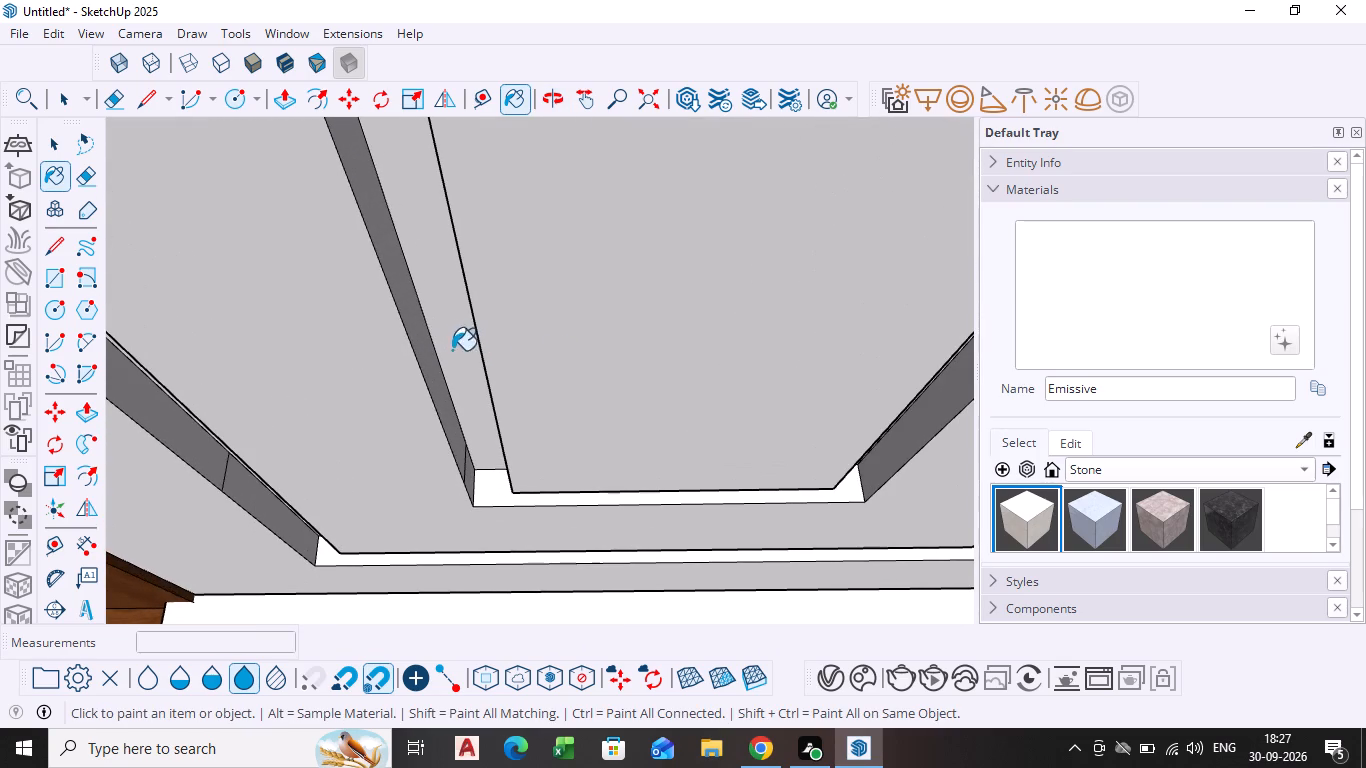
{"action": "left_click", "coordinate": [412, 352]}
{"action": "scroll", "coordinate": [464, 387], "scroll_direction": "up", "scroll_amount": 4}
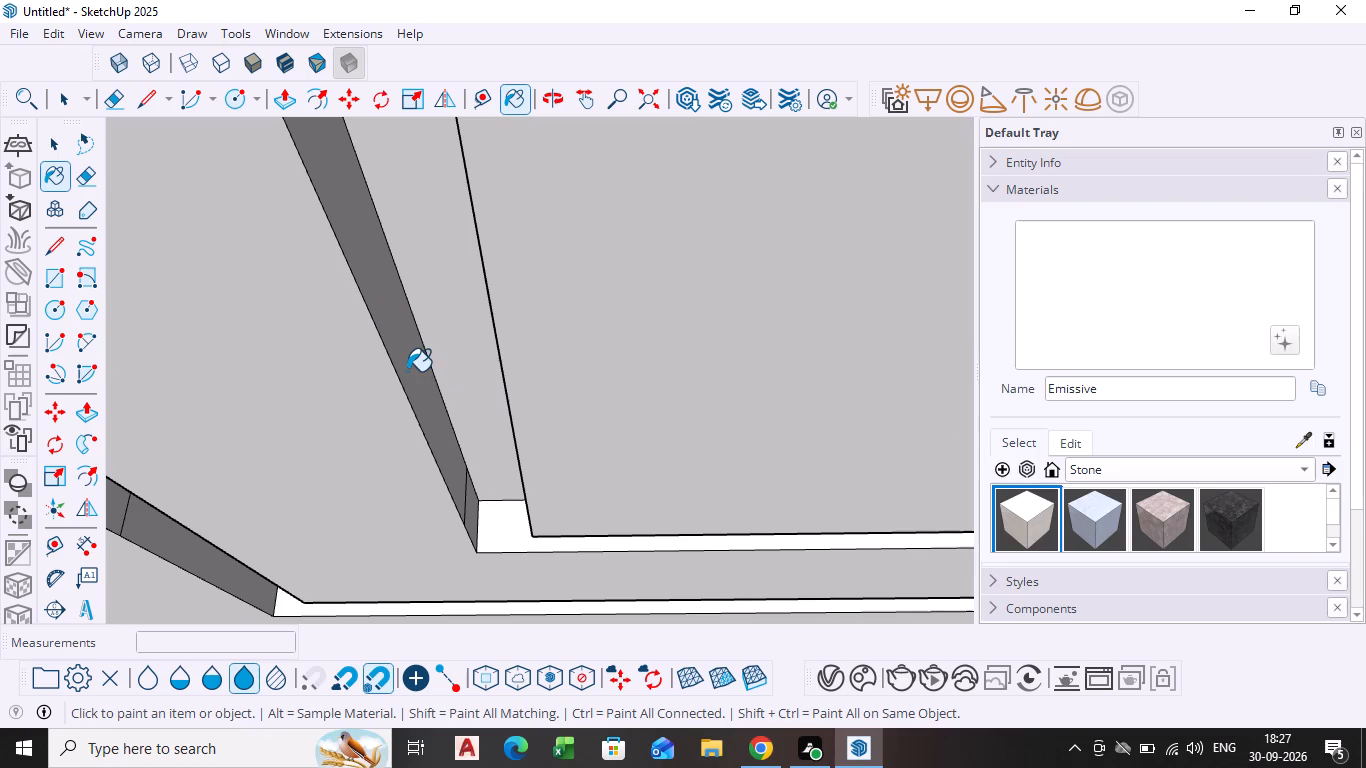
{"action": "key", "text": "ctrl+z"}
{"action": "left_click", "coordinate": [409, 358]}
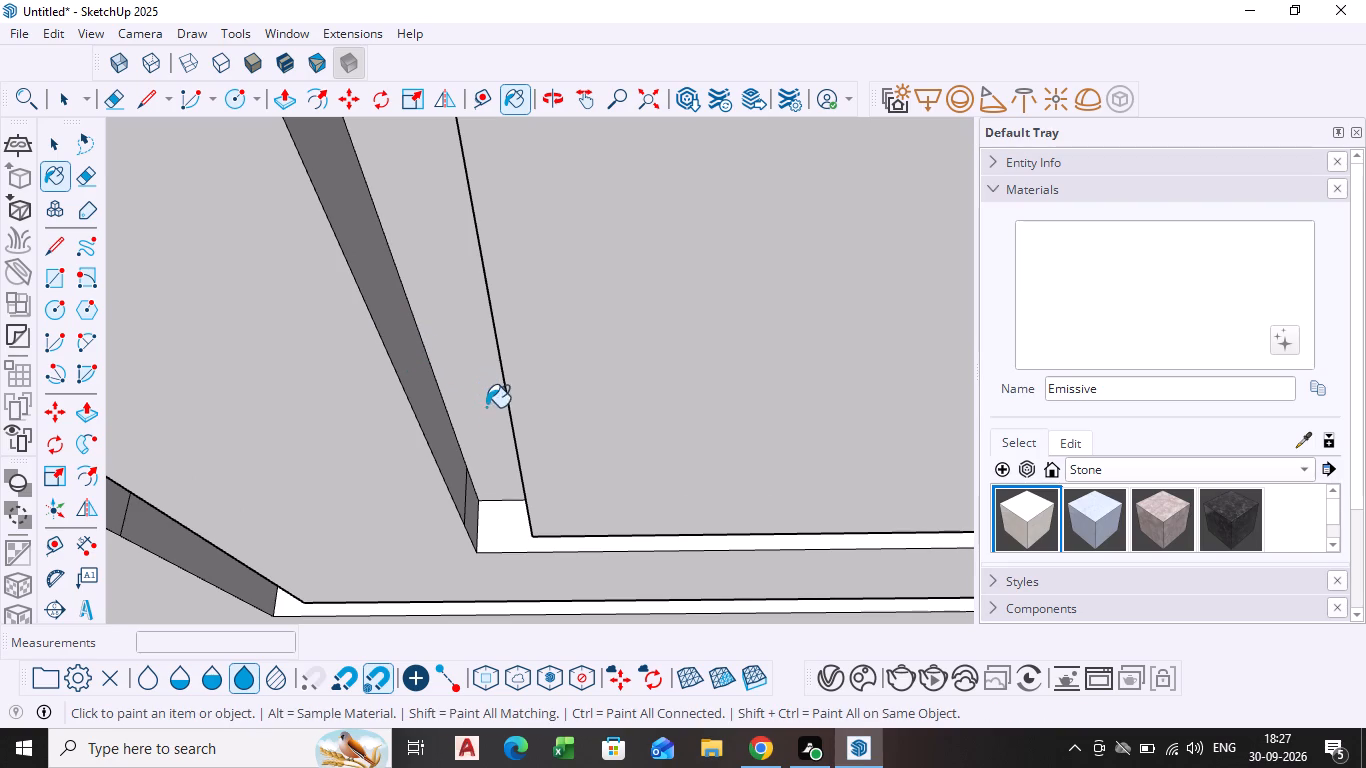
{"action": "left_click", "coordinate": [491, 513]}
{"action": "left_click", "coordinate": [478, 411]}
{"action": "scroll", "coordinate": [482, 424], "scroll_direction": "down", "scroll_amount": 2}
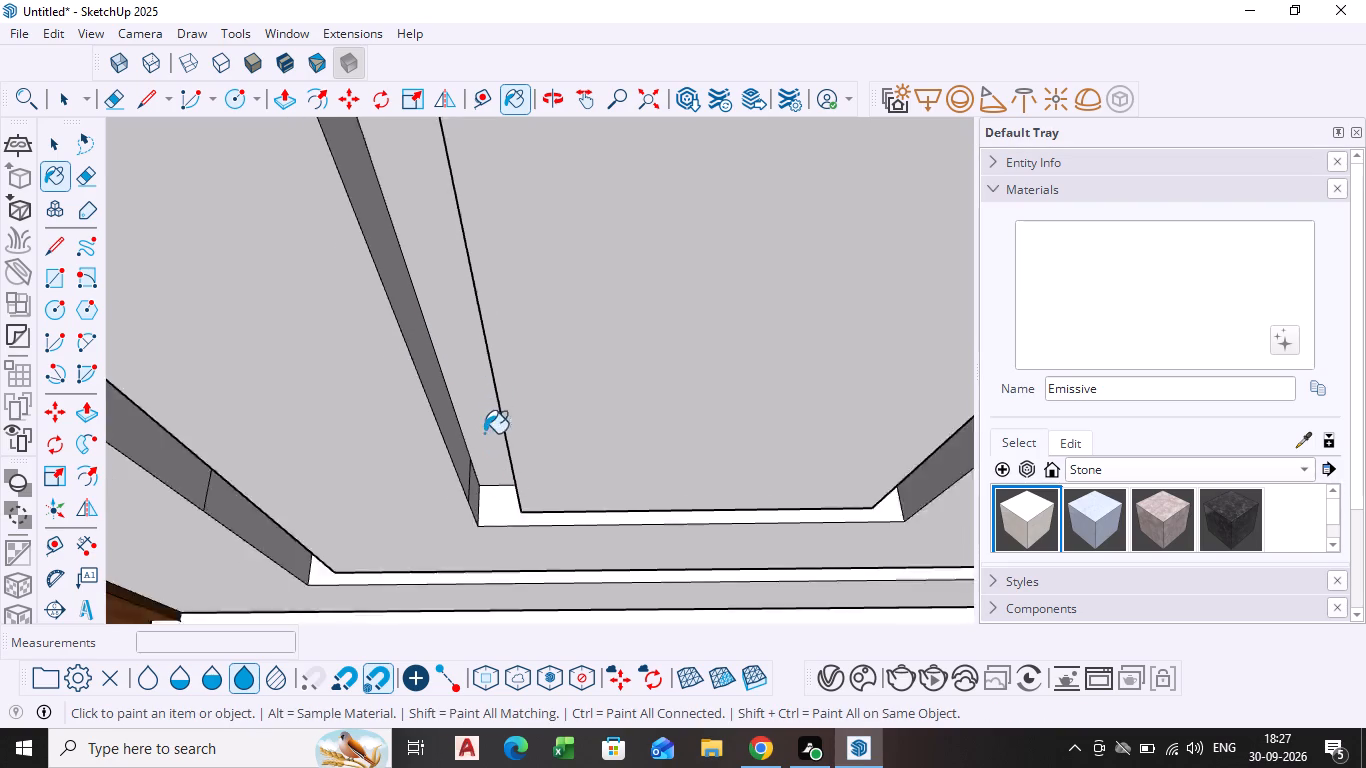
{"action": "scroll", "coordinate": [484, 433], "scroll_direction": "down", "scroll_amount": 20}
{"action": "scroll", "coordinate": [484, 433], "scroll_direction": "down", "scroll_amount": 4}
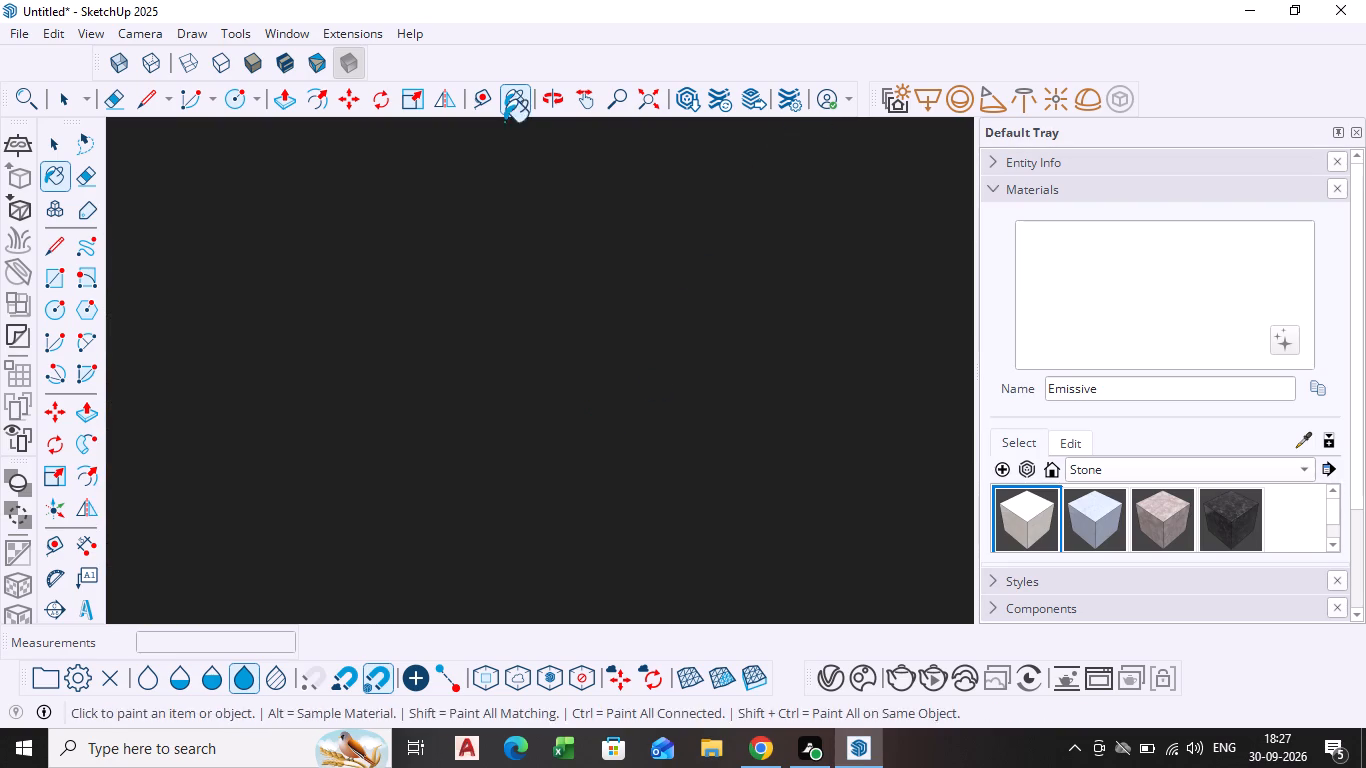
Bring the whole model back into view and examine the room's ceiling coves, TV wall and curtain side.
{"action": "left_click", "coordinate": [647, 97]}
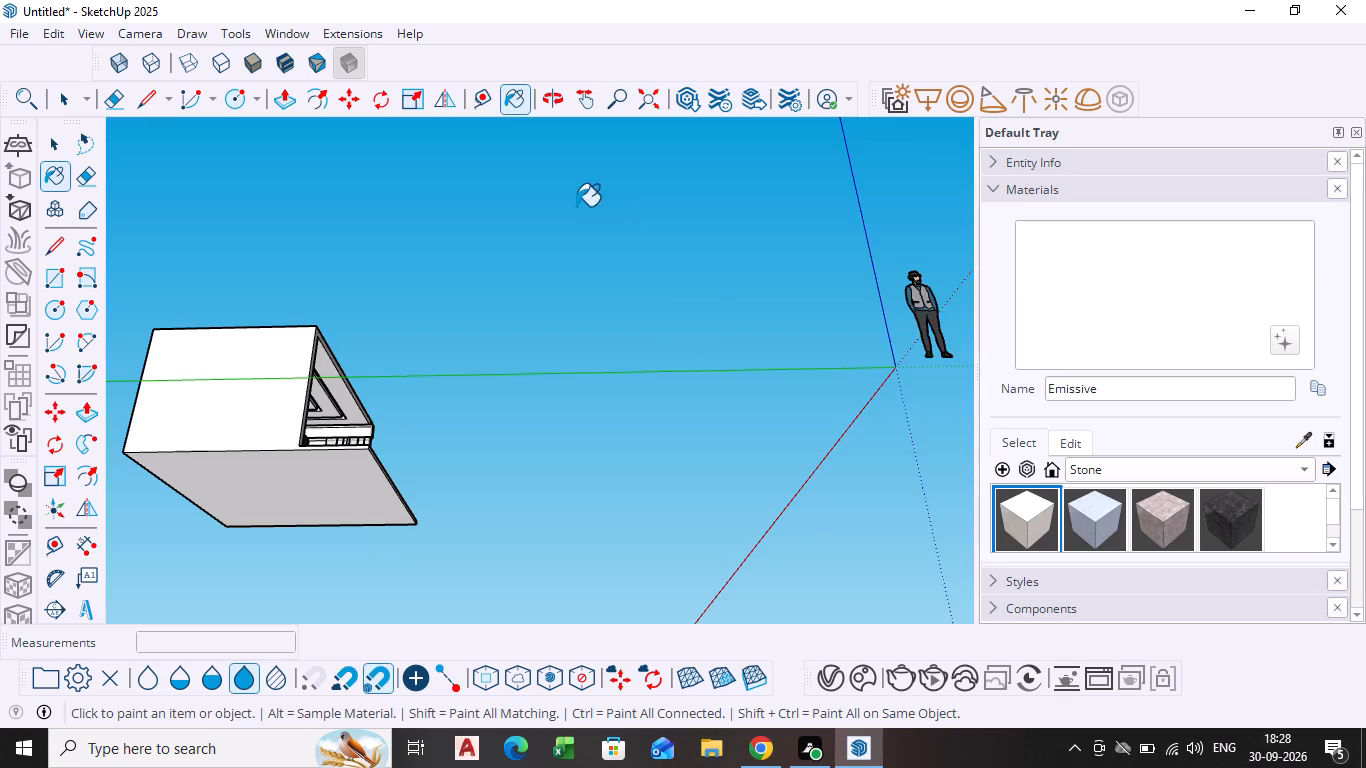
{"action": "key", "text": "space"}
{"action": "scroll", "coordinate": [763, 376], "scroll_direction": "down", "scroll_amount": 1}
{"action": "middle_click_drag", "start_coordinate": [760, 376], "coordinate": [447, 443]}
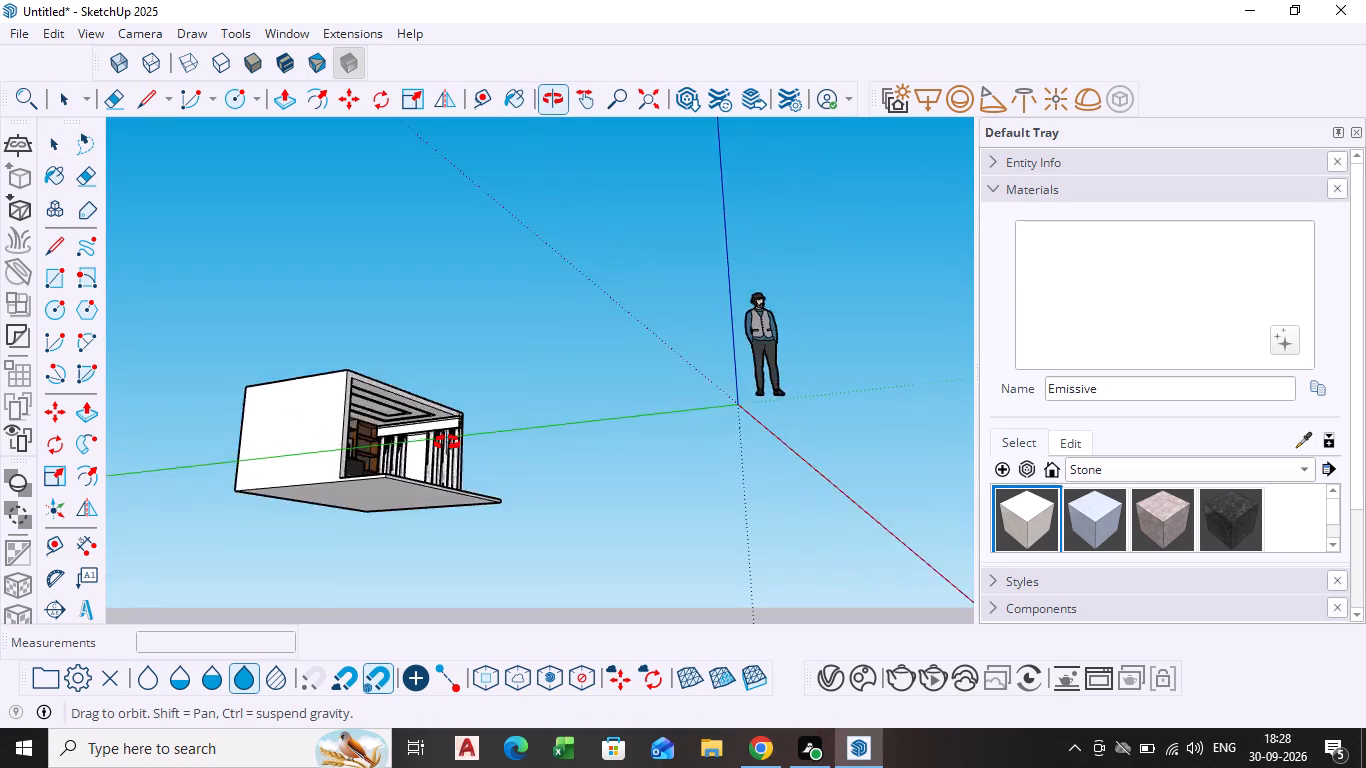
{"action": "middle_click_drag", "start_coordinate": [447, 443], "coordinate": [392, 443]}
{"action": "scroll", "coordinate": [476, 465], "scroll_direction": "up", "scroll_amount": 17}
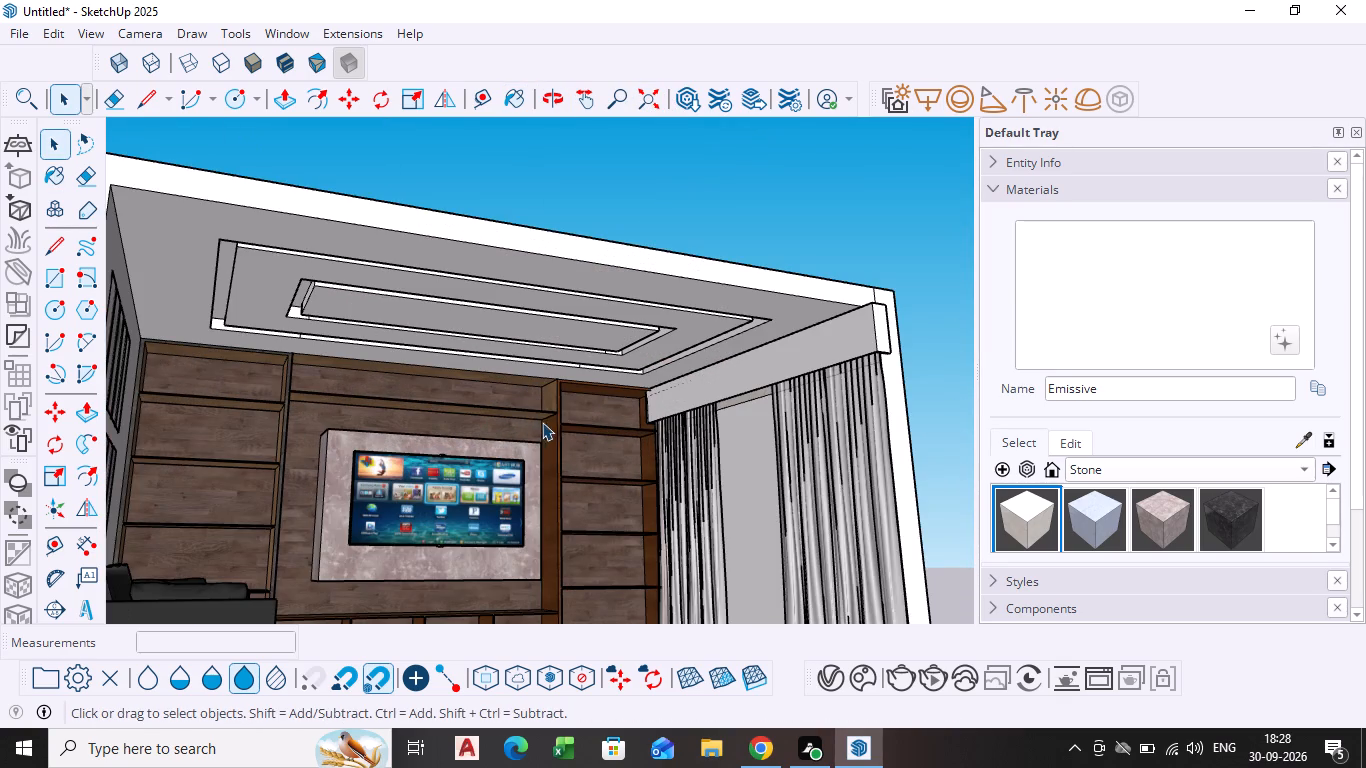
{"action": "middle_click_drag", "start_coordinate": [492, 406], "coordinate": [395, 419]}
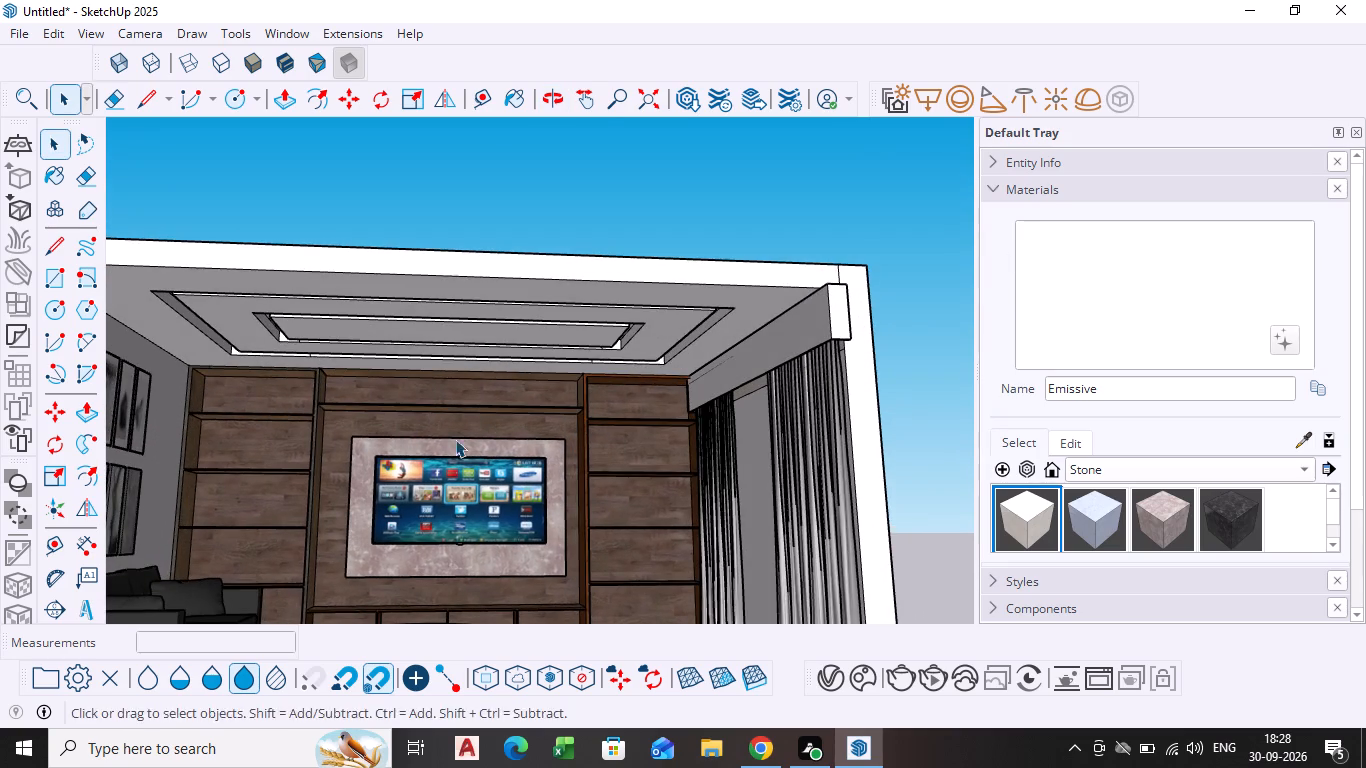
{"action": "middle_click_drag", "start_coordinate": [460, 435], "coordinate": [577, 366], "text": "shift"}
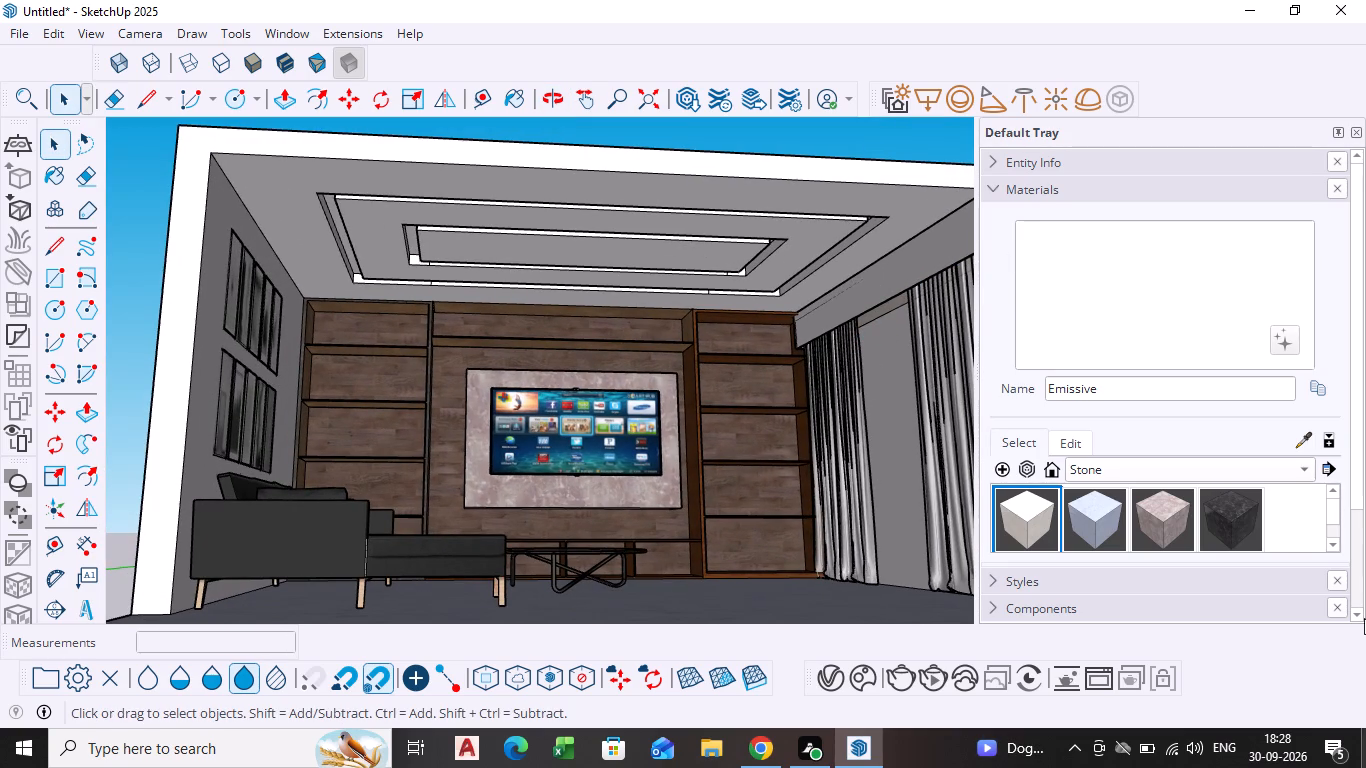
{"action": "middle_click_drag", "start_coordinate": [368, 442], "coordinate": [350, 444]}
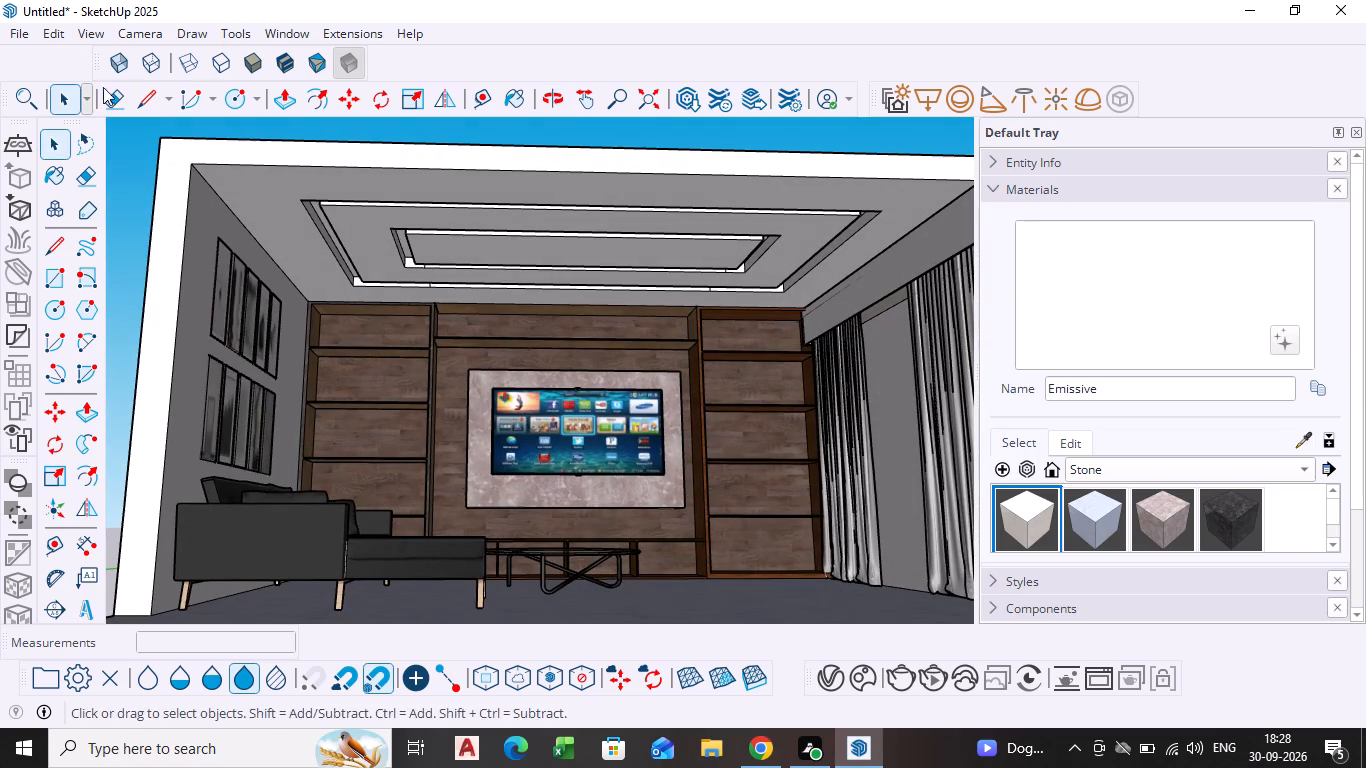
Place a V-Ray Spot Light on the wall with the framed pictures, just above the upper row of frames.
{"action": "left_click", "coordinate": [983, 104]}
{"action": "scroll", "coordinate": [282, 250], "scroll_direction": "up", "scroll_amount": 4}
{"action": "middle_click_drag", "start_coordinate": [275, 304], "coordinate": [259, 344]}
{"action": "scroll", "coordinate": [196, 283], "scroll_direction": "up", "scroll_amount": 9}
{"action": "left_click", "coordinate": [225, 300]}
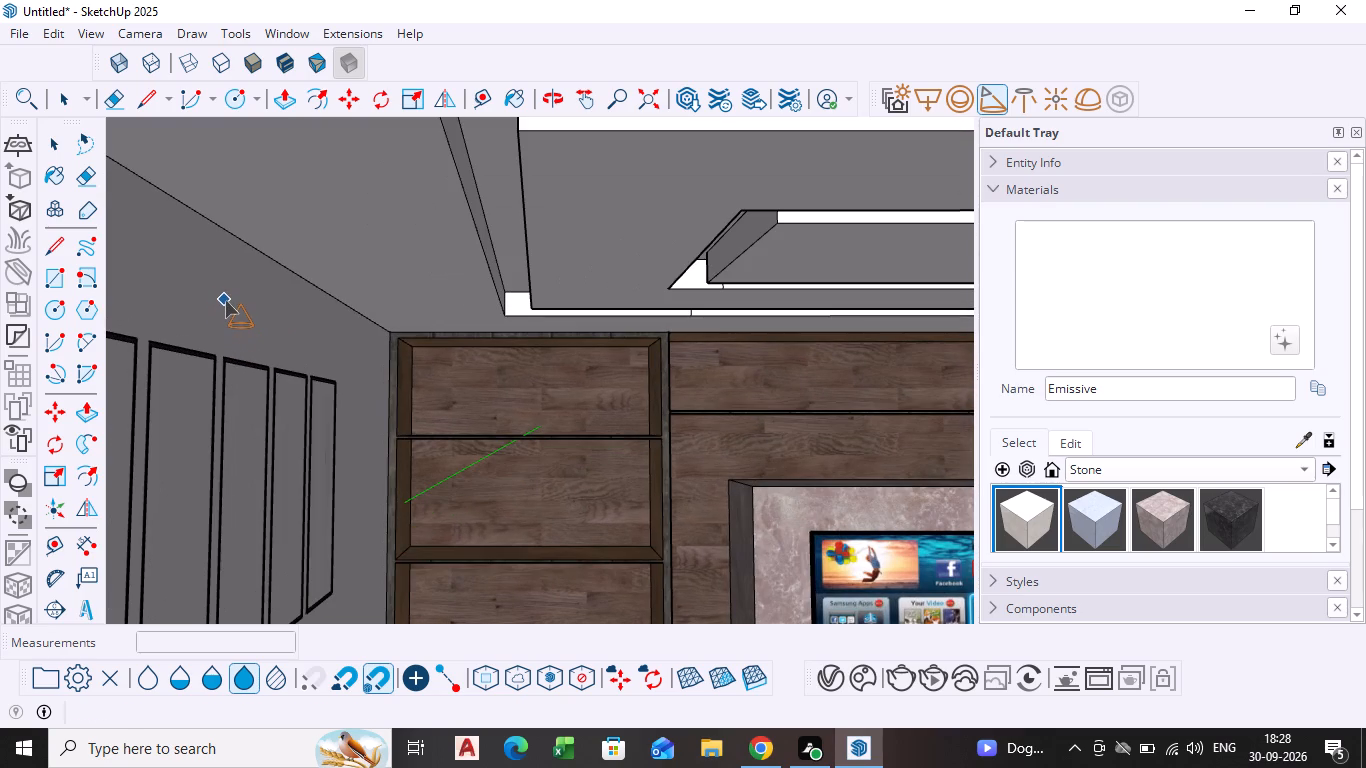
{"action": "key", "text": "space"}
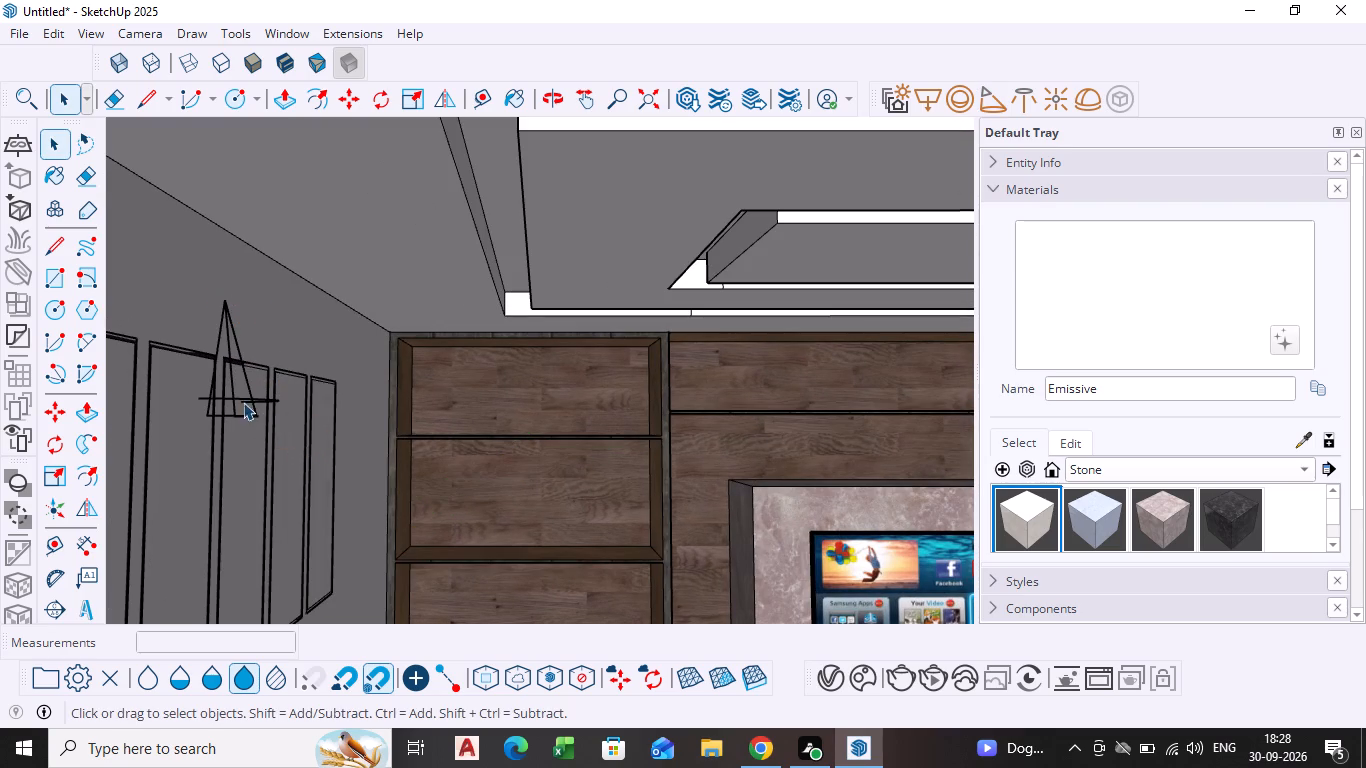
Move the spot light up about 10" to the edge where the picture wall meets the ceiling.
{"action": "left_click", "coordinate": [226, 368]}
{"action": "left_click", "coordinate": [231, 343]}
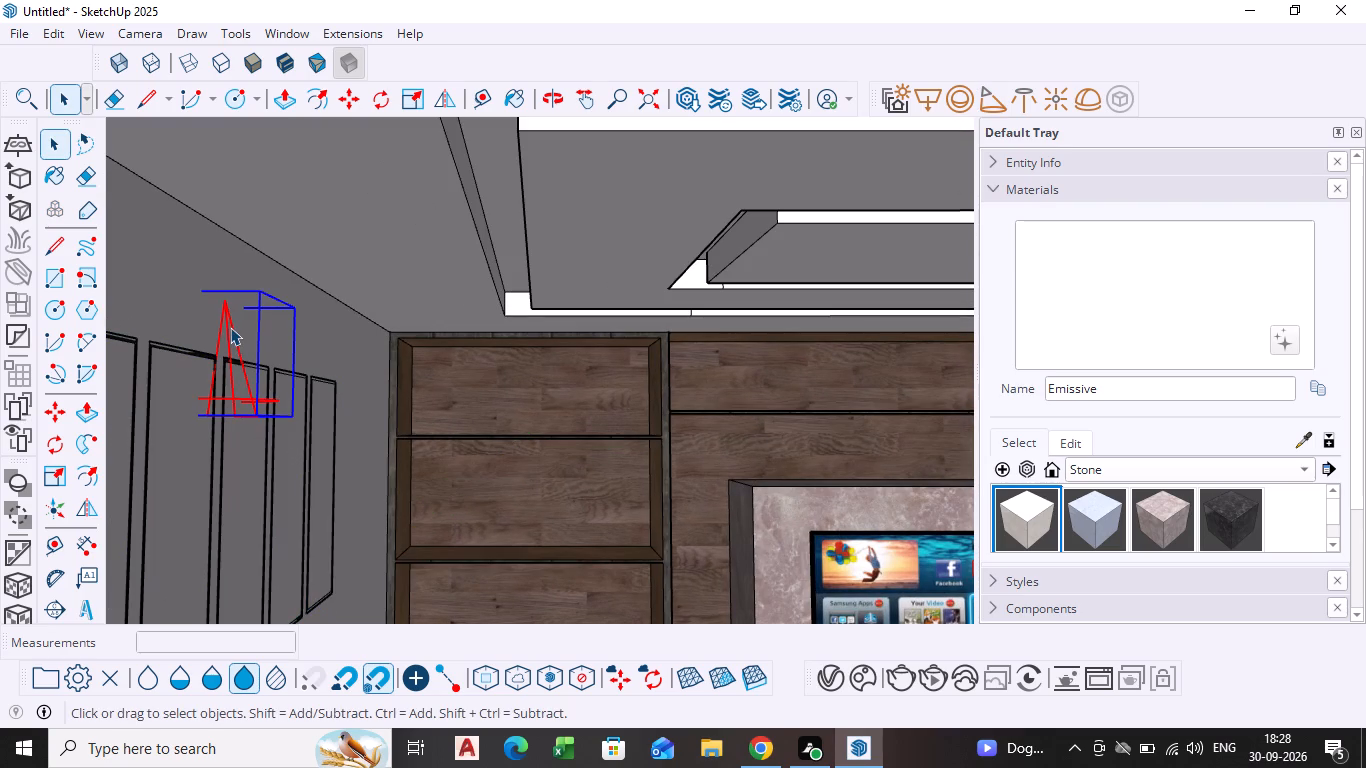
{"action": "key", "text": "m"}
{"action": "left_click", "coordinate": [222, 310]}
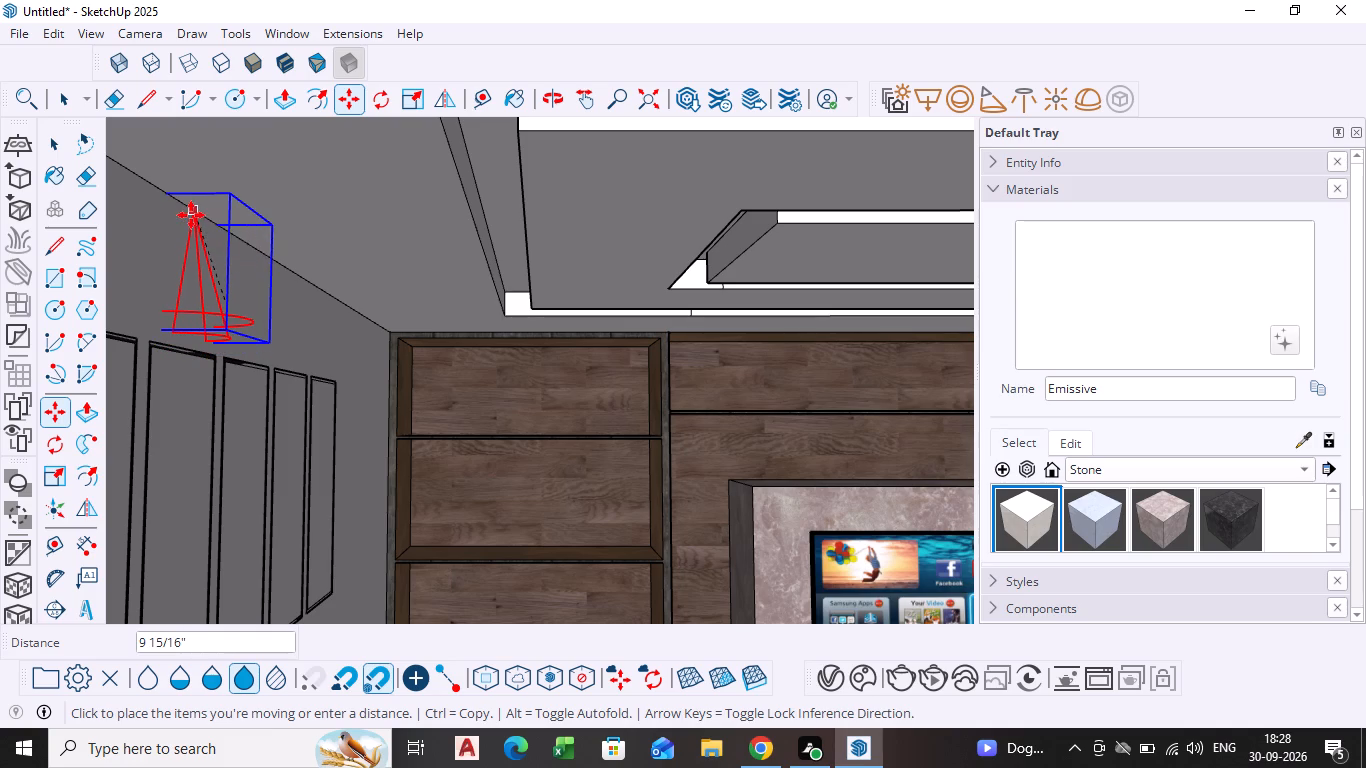
{"action": "left_click", "coordinate": [191, 215]}
{"action": "key", "text": "space"}
Draw a V-Ray Rectangle Light, U size about 6.5 and V size about 11.2, on the ceiling near the picture wall.
{"action": "scroll", "coordinate": [417, 421], "scroll_direction": "down", "scroll_amount": 2}
{"action": "scroll", "coordinate": [516, 413], "scroll_direction": "down", "scroll_amount": 2}
{"action": "middle_click_drag", "start_coordinate": [559, 406], "coordinate": [461, 338]}
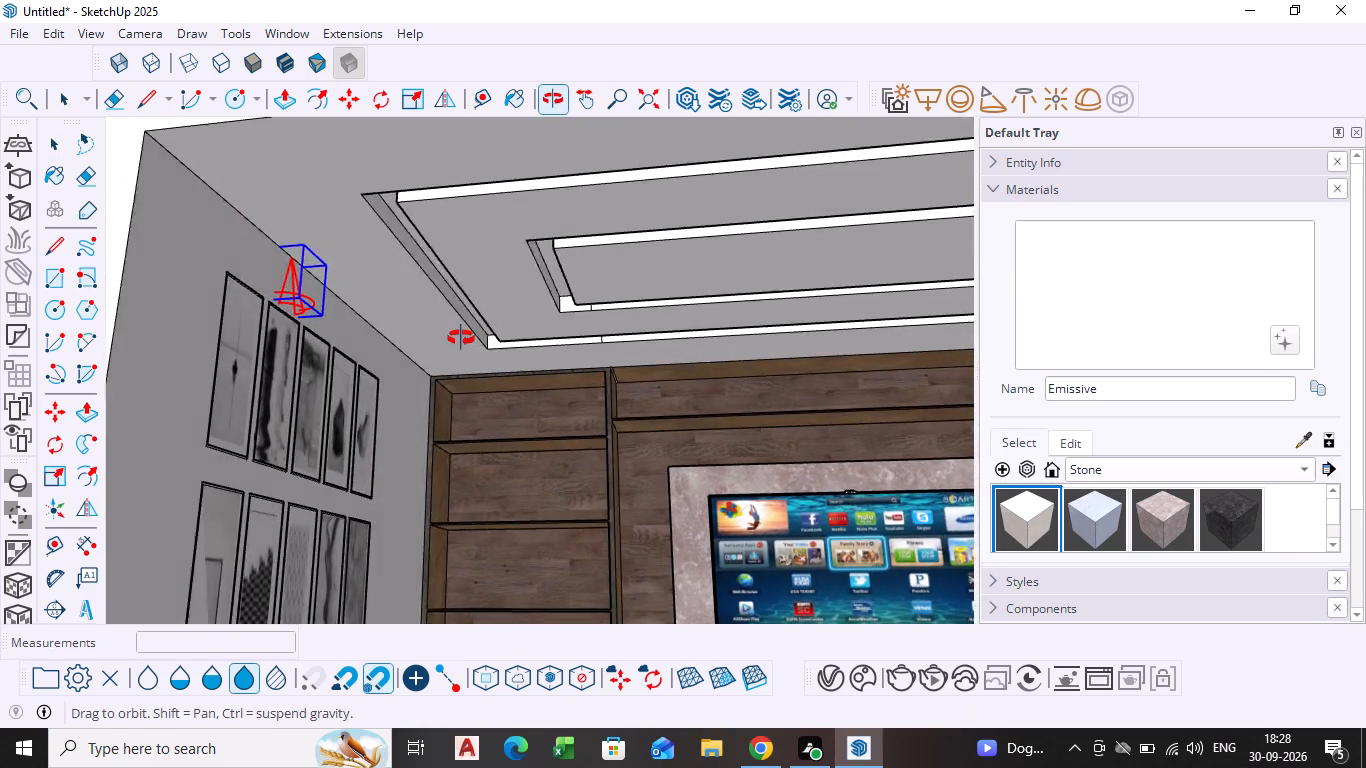
{"action": "middle_click_drag", "start_coordinate": [461, 338], "coordinate": [459, 338]}
{"action": "scroll", "coordinate": [555, 453], "scroll_direction": "down", "scroll_amount": 2}
{"action": "middle_click_drag", "start_coordinate": [551, 406], "coordinate": [499, 369], "text": "shift"}
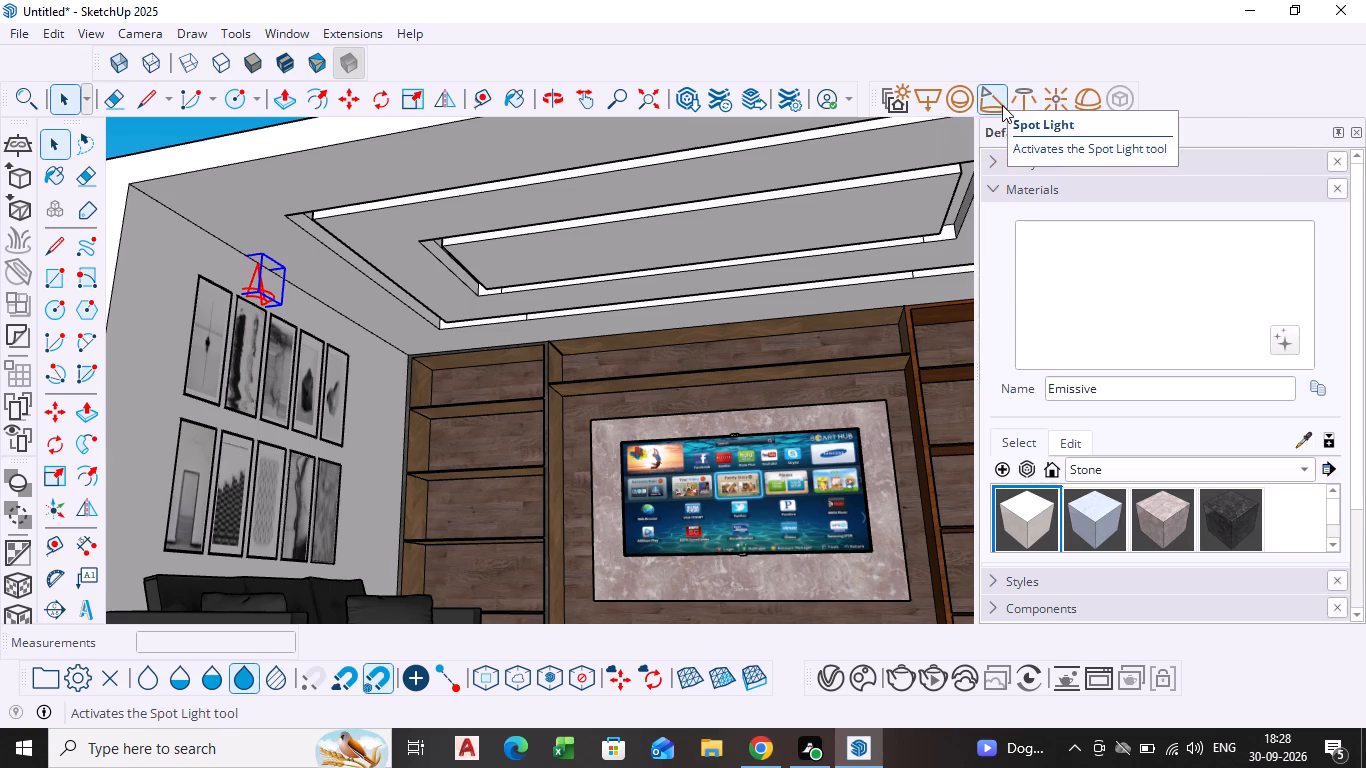
{"action": "left_click", "coordinate": [940, 92]}
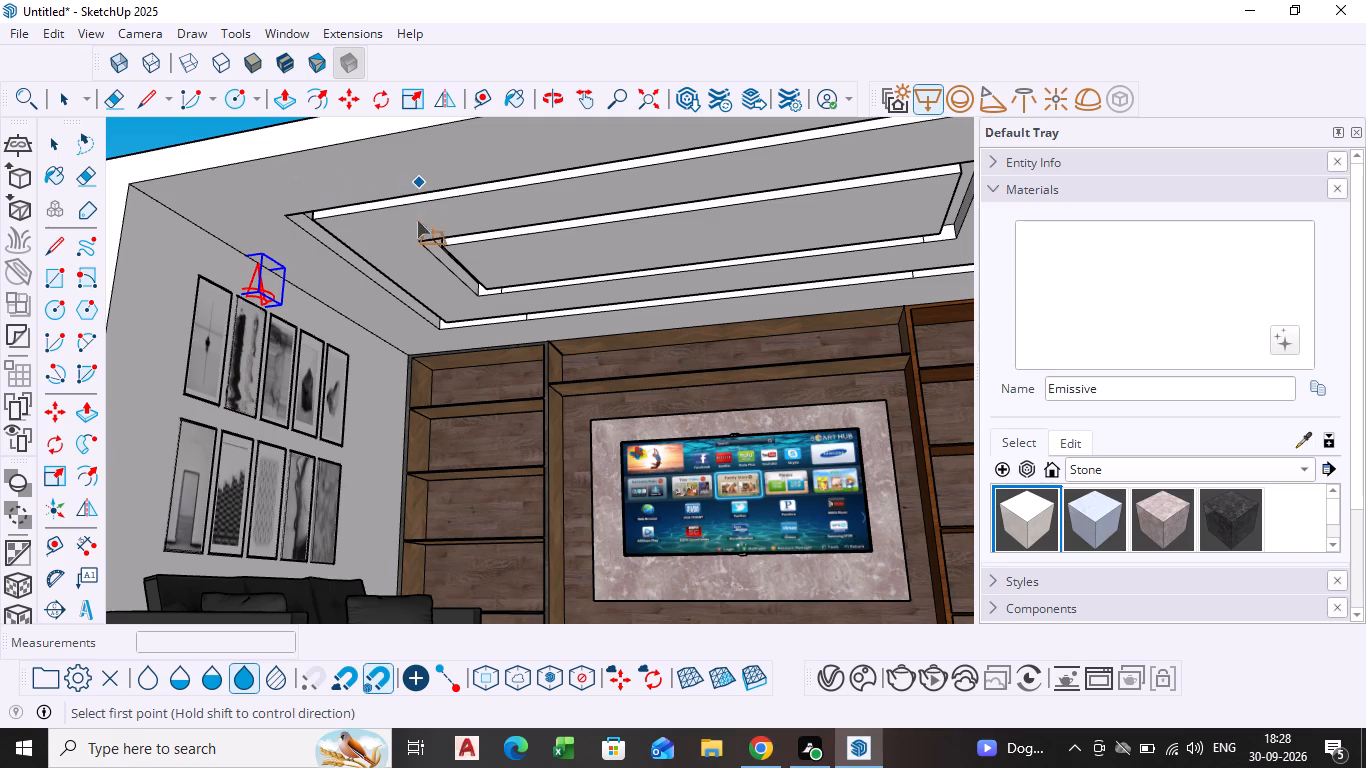
{"action": "left_click", "coordinate": [826, 682]}
{"action": "scroll", "coordinate": [629, 597], "scroll_direction": "down", "scroll_amount": 2}
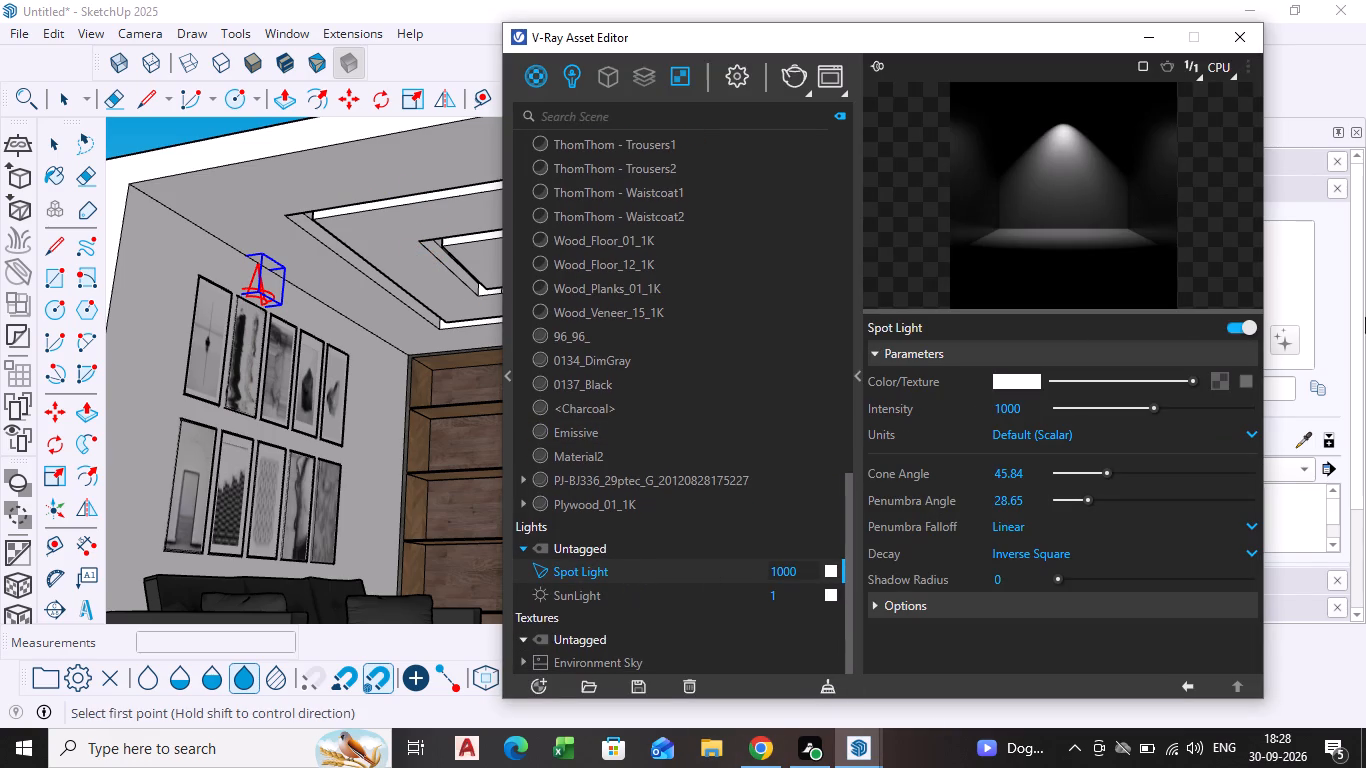
{"action": "left_click", "coordinate": [1232, 38]}
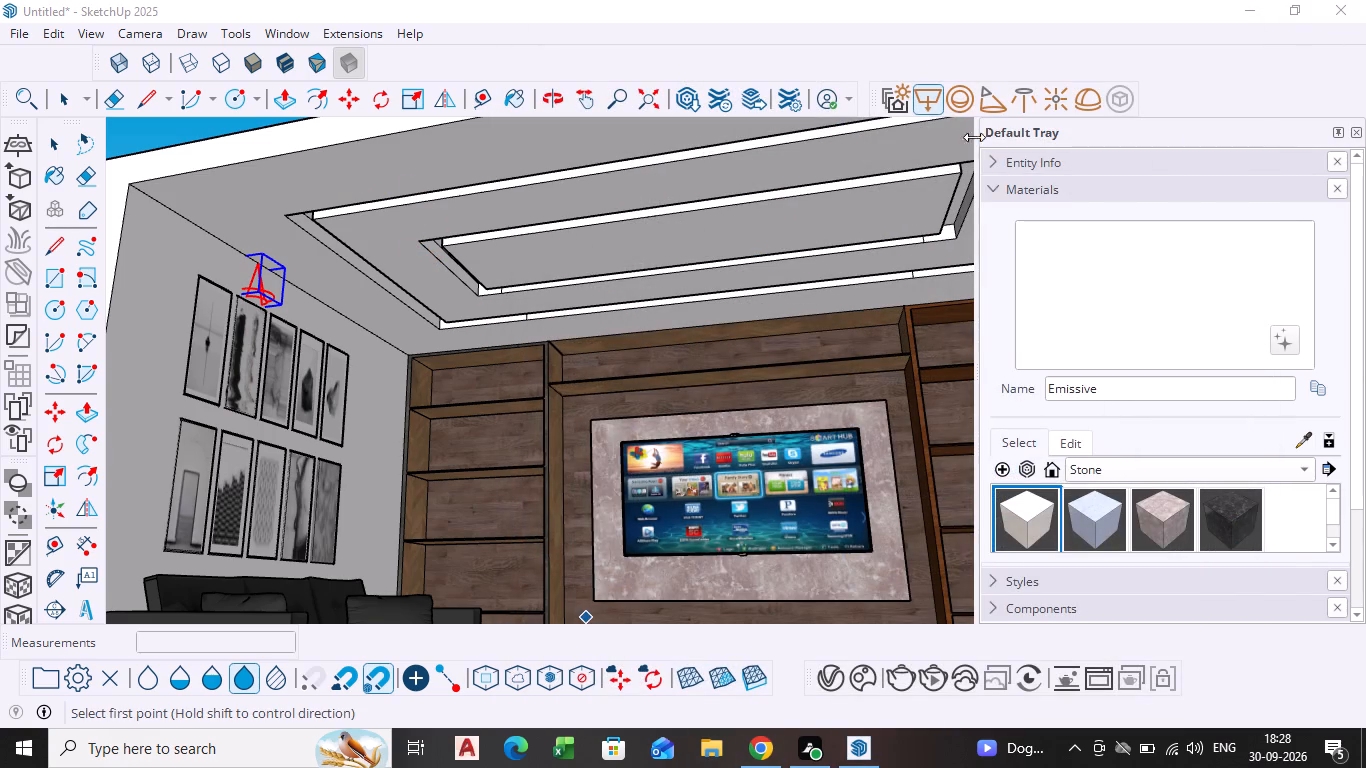
{"action": "scroll", "coordinate": [257, 212], "scroll_direction": "up", "scroll_amount": 4}
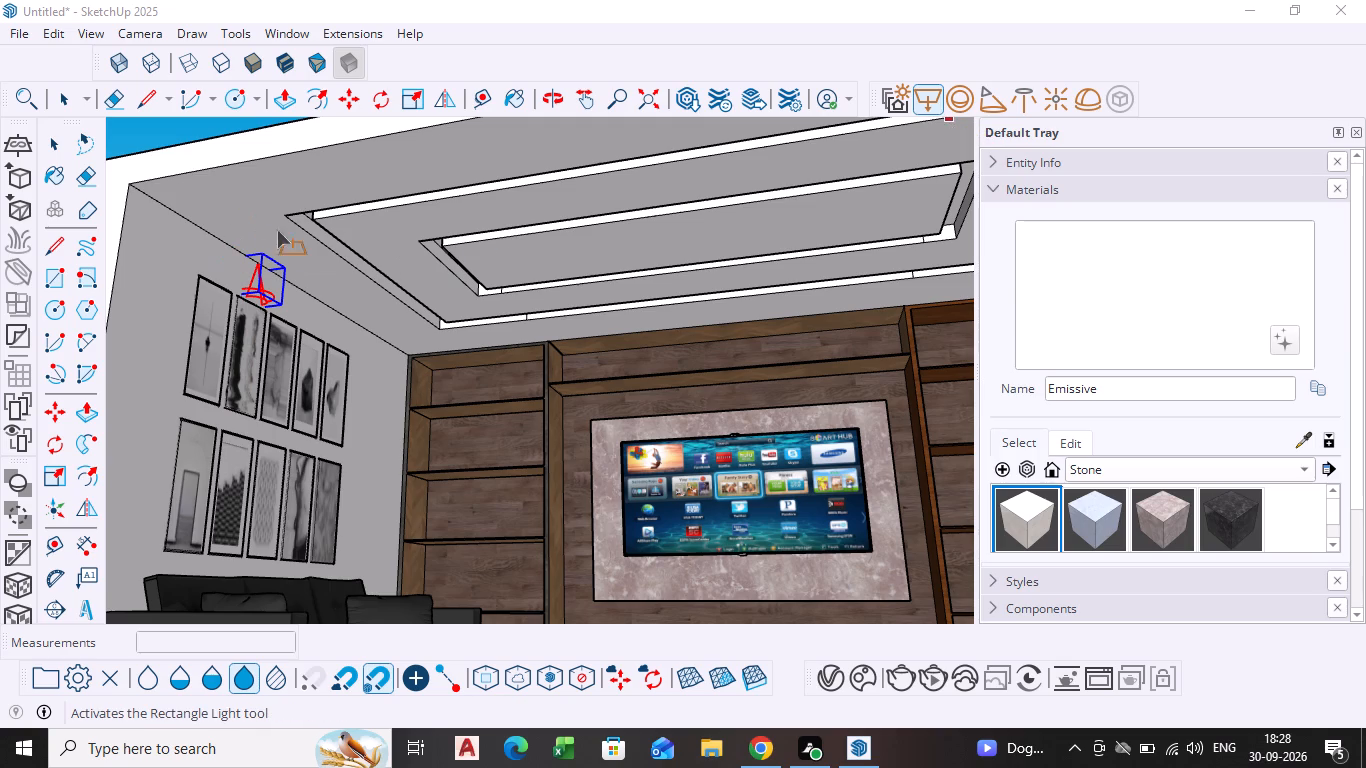
{"action": "scroll", "coordinate": [247, 200], "scroll_direction": "up", "scroll_amount": 4}
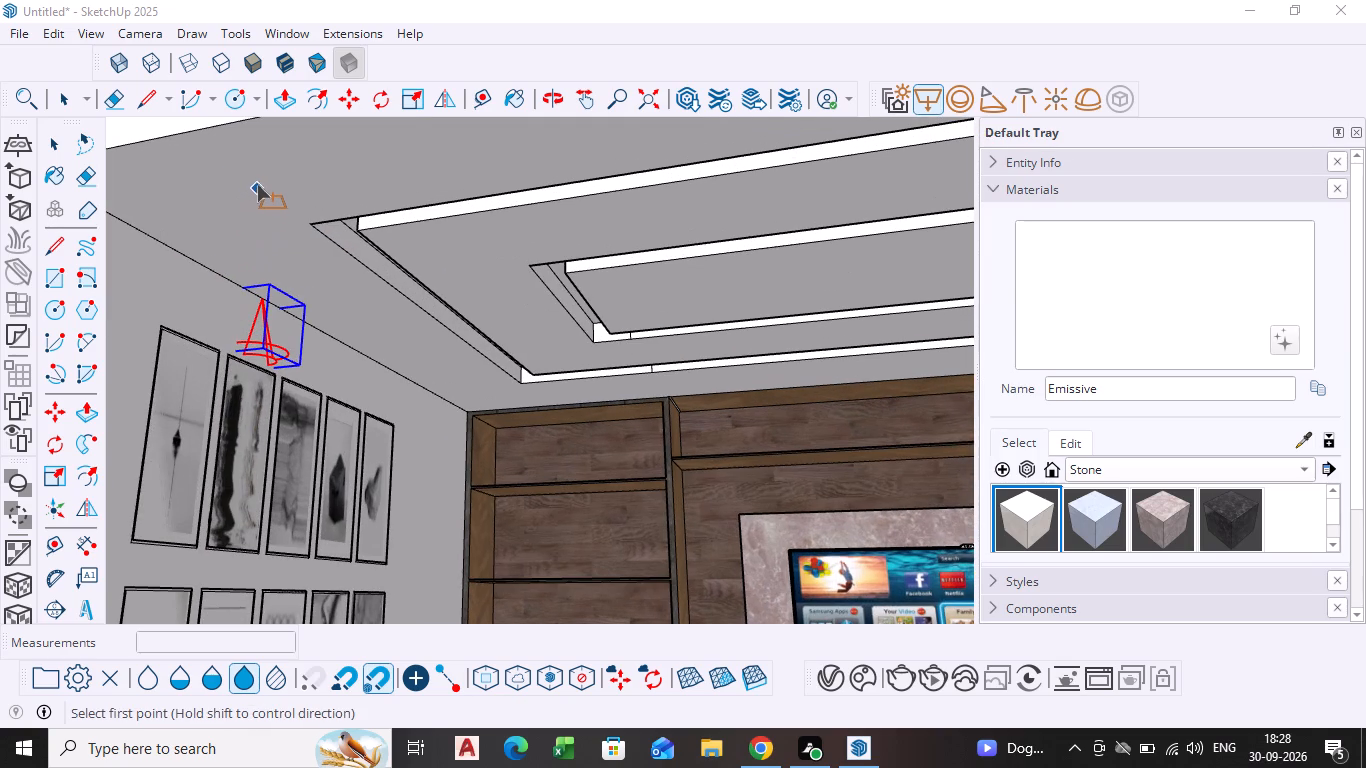
{"action": "left_click", "coordinate": [251, 150]}
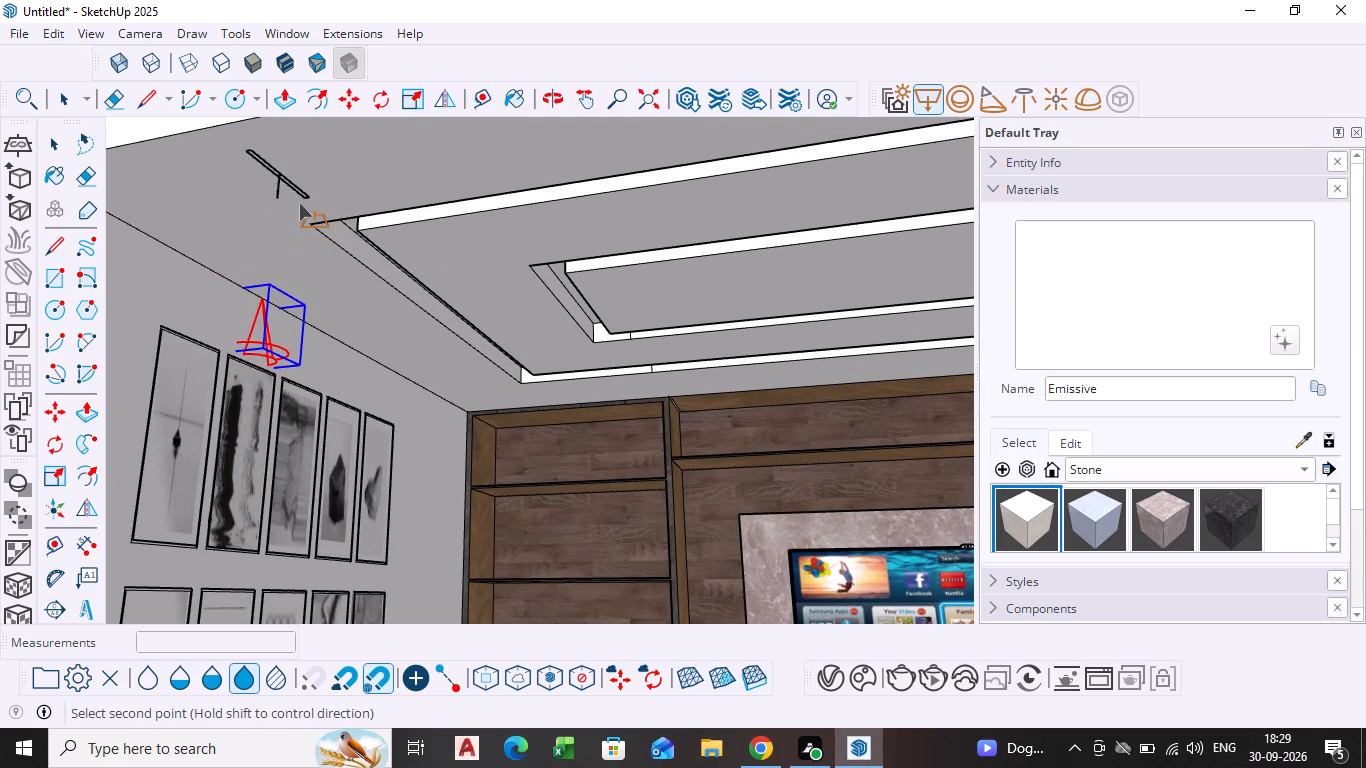
{"action": "left_click", "coordinate": [263, 202]}
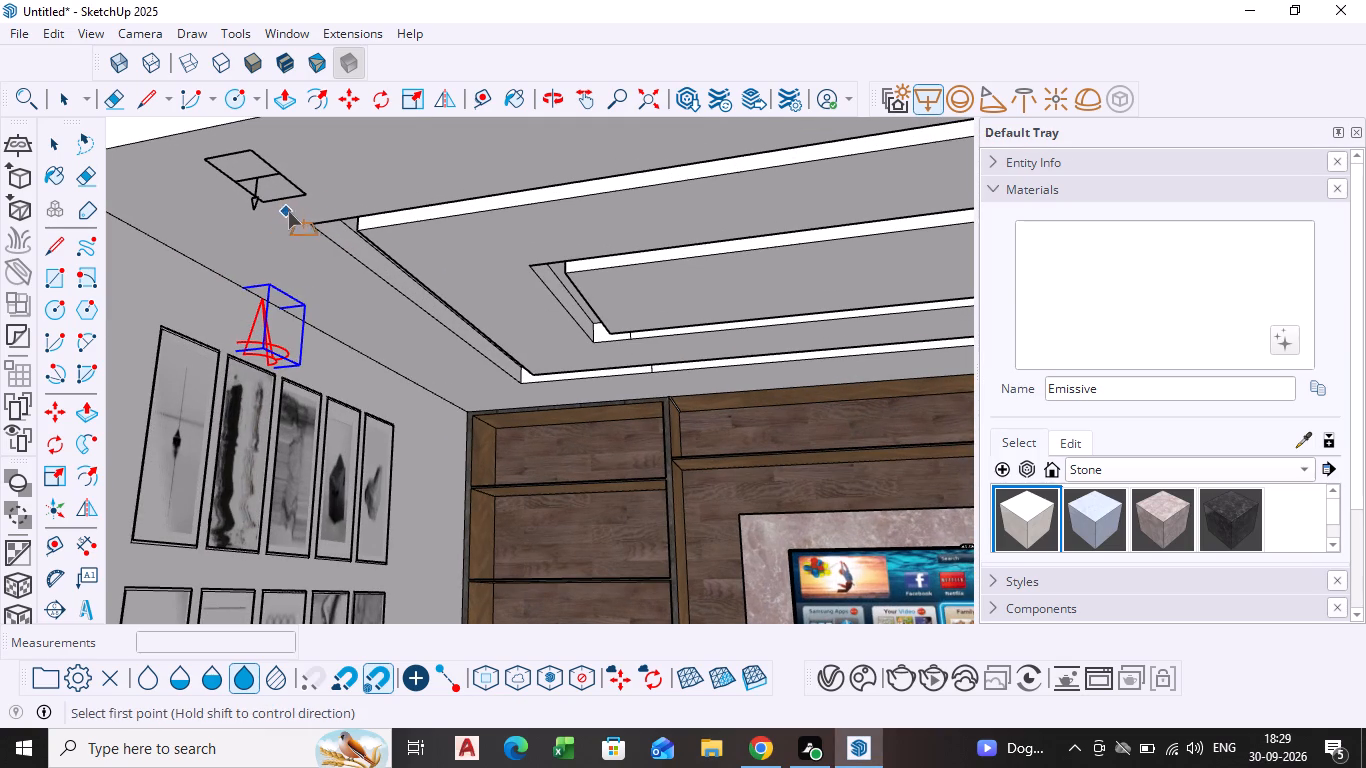
In the V-Ray Asset Editor, set the Rectangle Light's shape to Disc and its intensity to 92.9.
{"action": "left_click", "coordinate": [828, 668]}
{"action": "scroll", "coordinate": [626, 588], "scroll_direction": "up", "scroll_amount": 3}
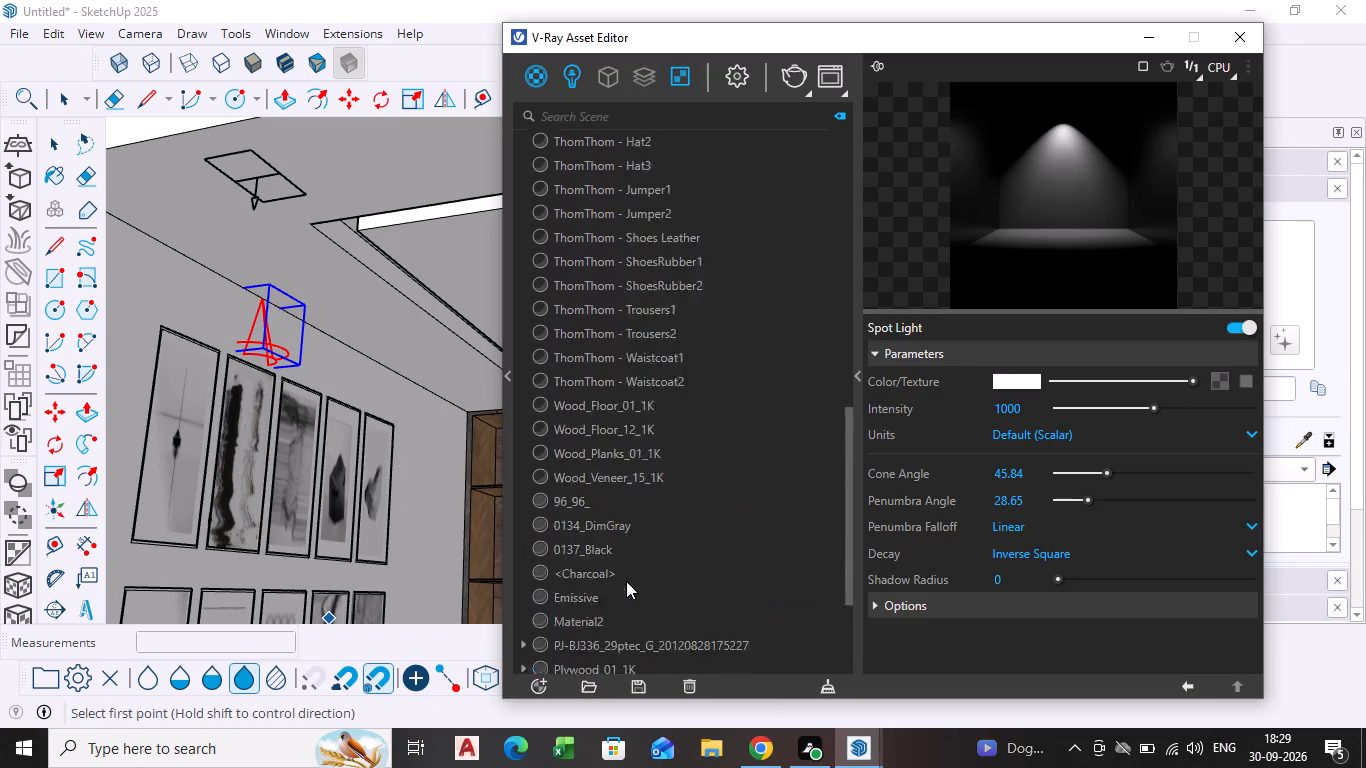
{"action": "scroll", "coordinate": [627, 579], "scroll_direction": "down", "scroll_amount": 5}
{"action": "left_click", "coordinate": [655, 543]}
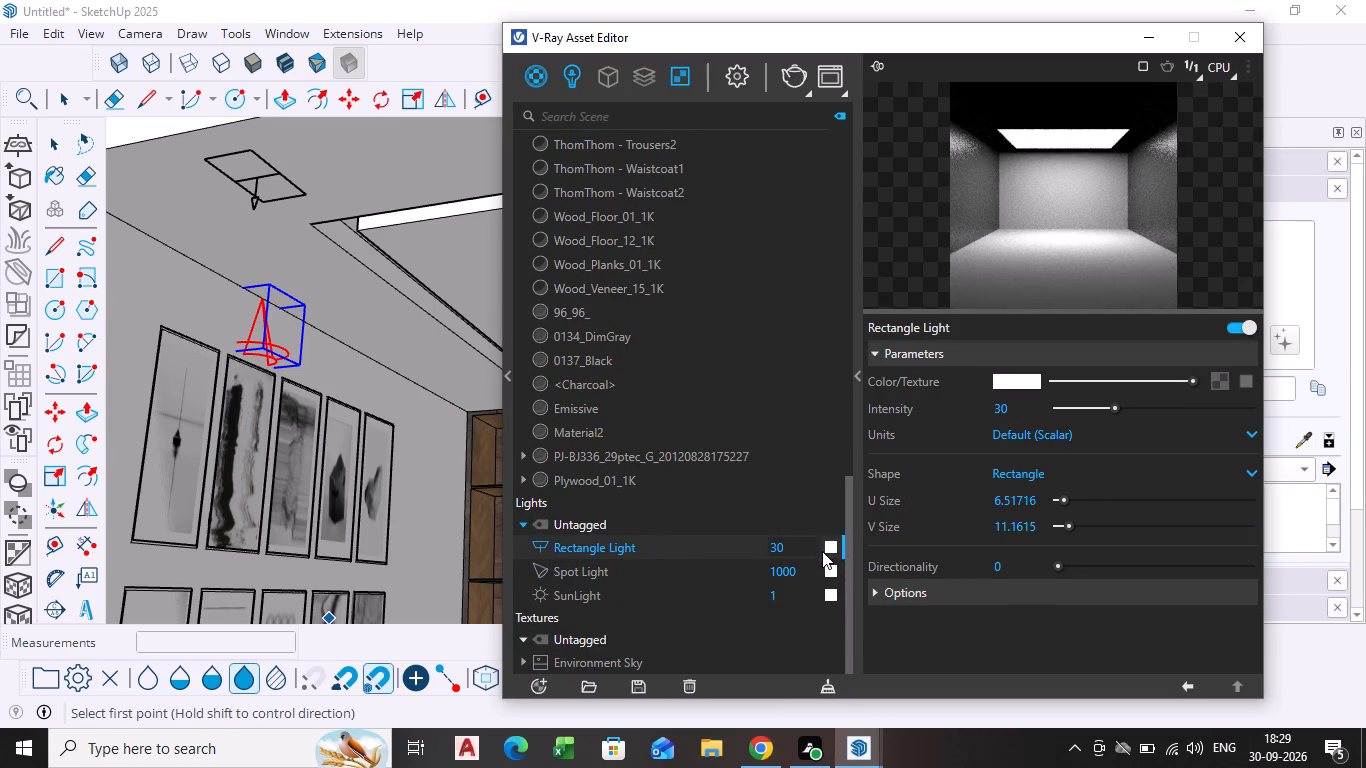
{"action": "scroll", "coordinate": [1178, 407], "scroll_direction": "up", "scroll_amount": 4}
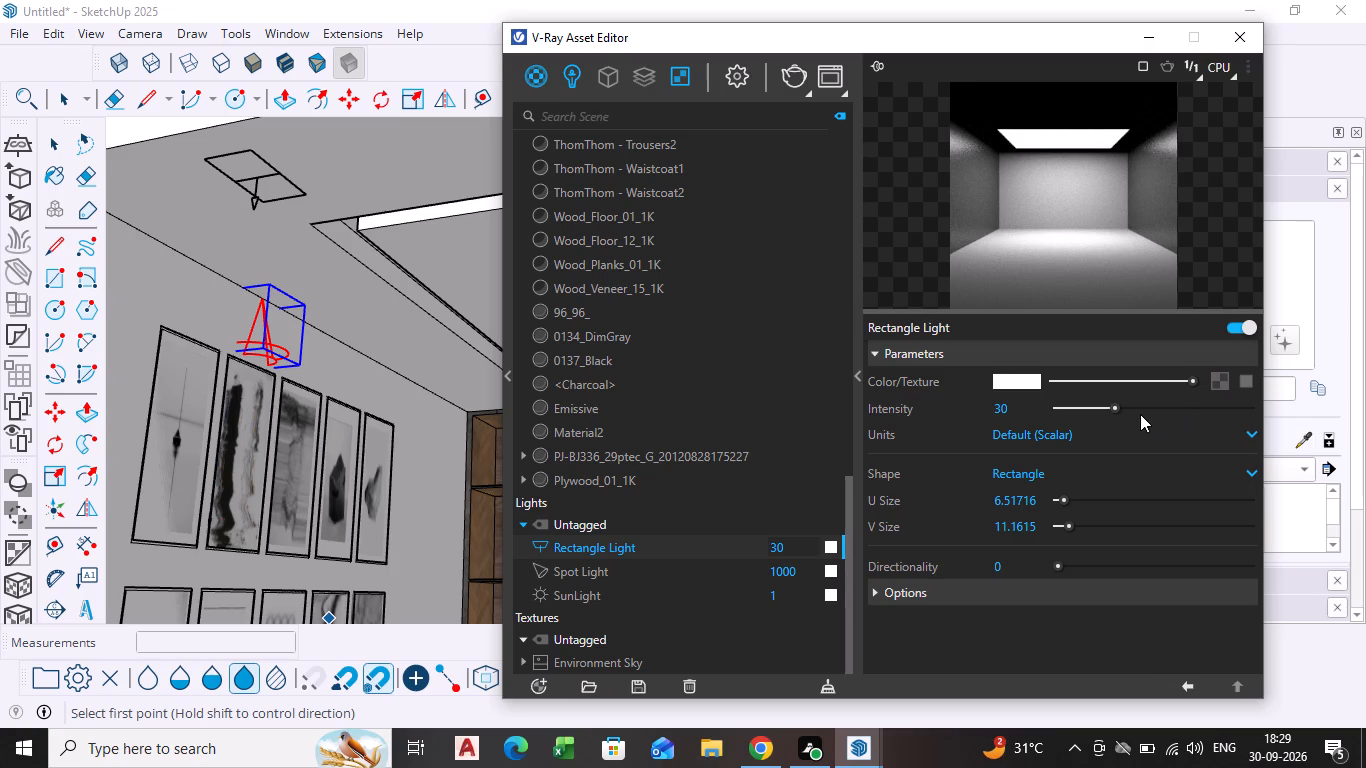
{"action": "left_click", "coordinate": [1241, 468]}
{"action": "left_click", "coordinate": [1100, 531]}
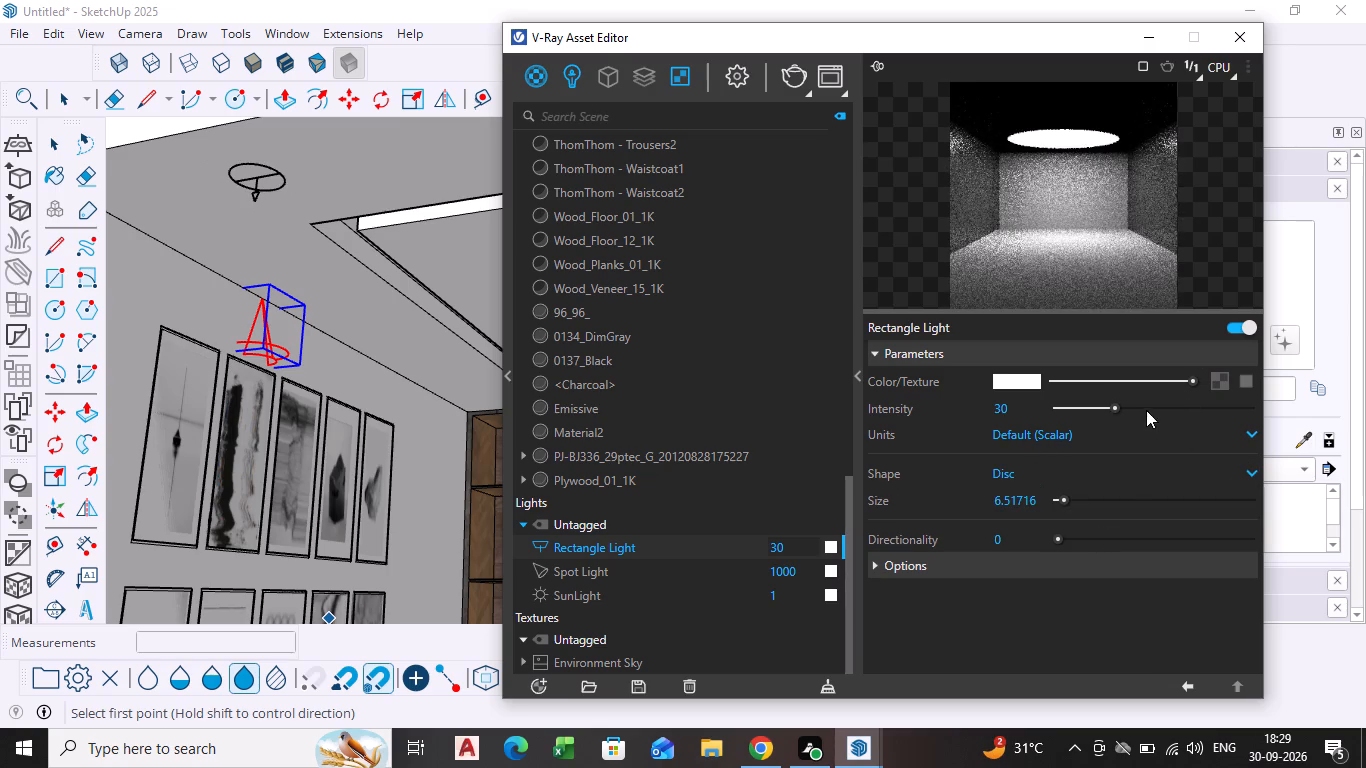
{"action": "left_click_drag", "start_coordinate": [1107, 402], "coordinate": [1236, 400]}
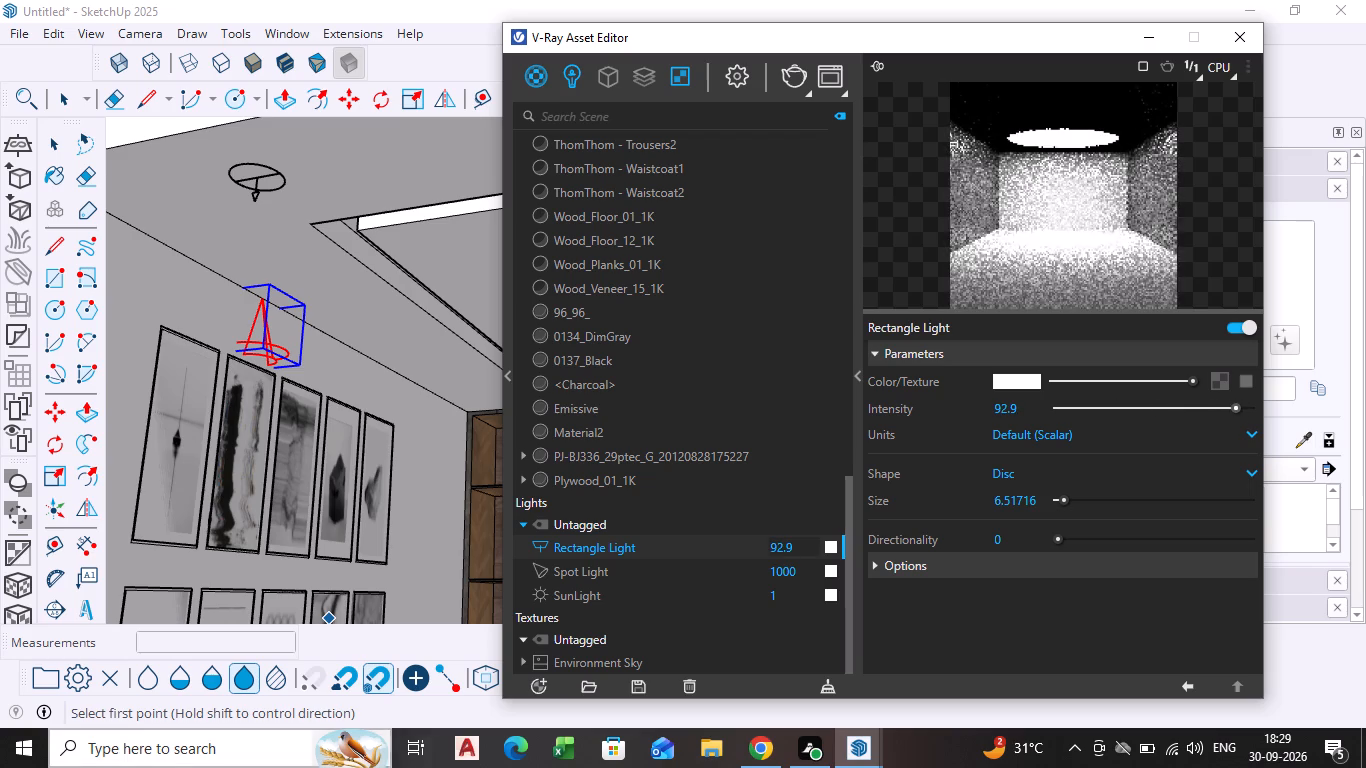
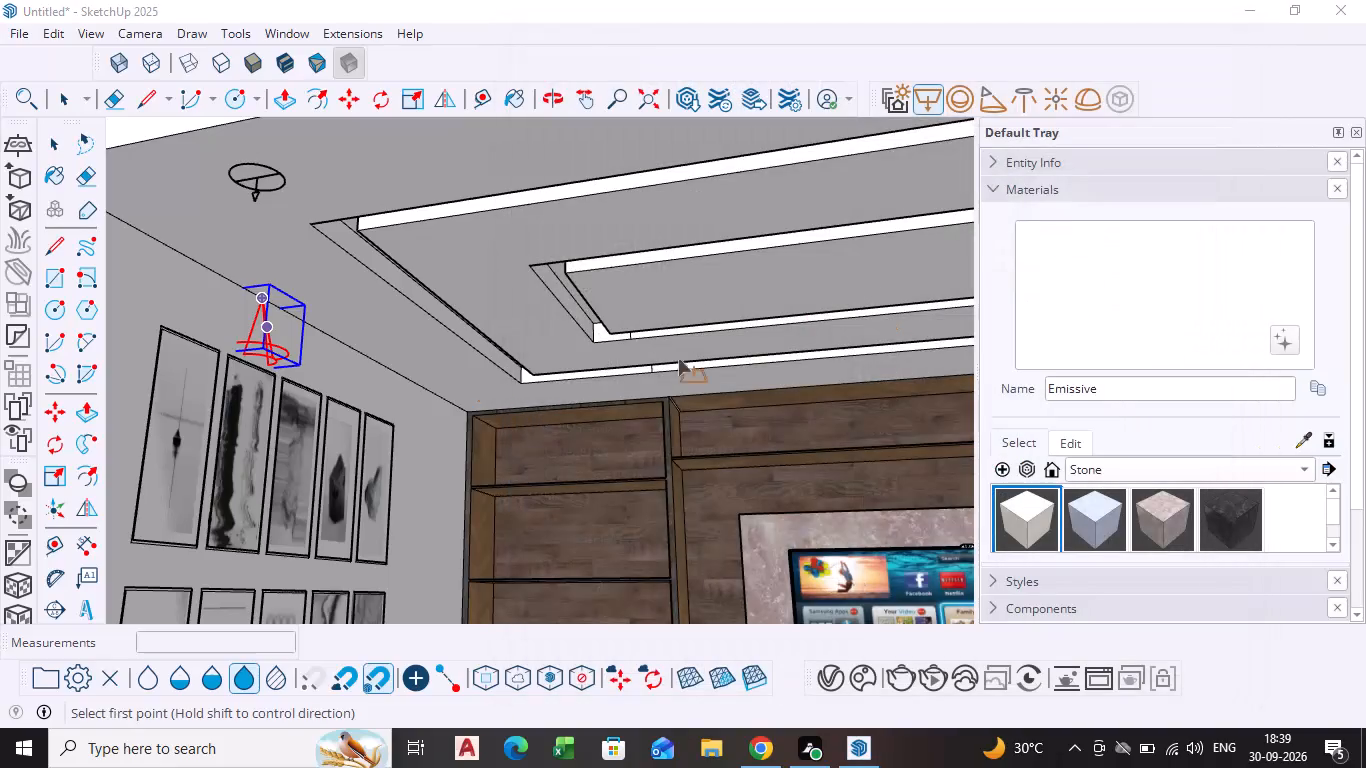
Frame the whole living room from its open front, facing the TV wall with the sofa, picture wall and curtains in view.
{"action": "scroll", "coordinate": [416, 342], "scroll_direction": "down", "scroll_amount": 5}
{"action": "middle_click_drag", "start_coordinate": [424, 389], "coordinate": [427, 395]}
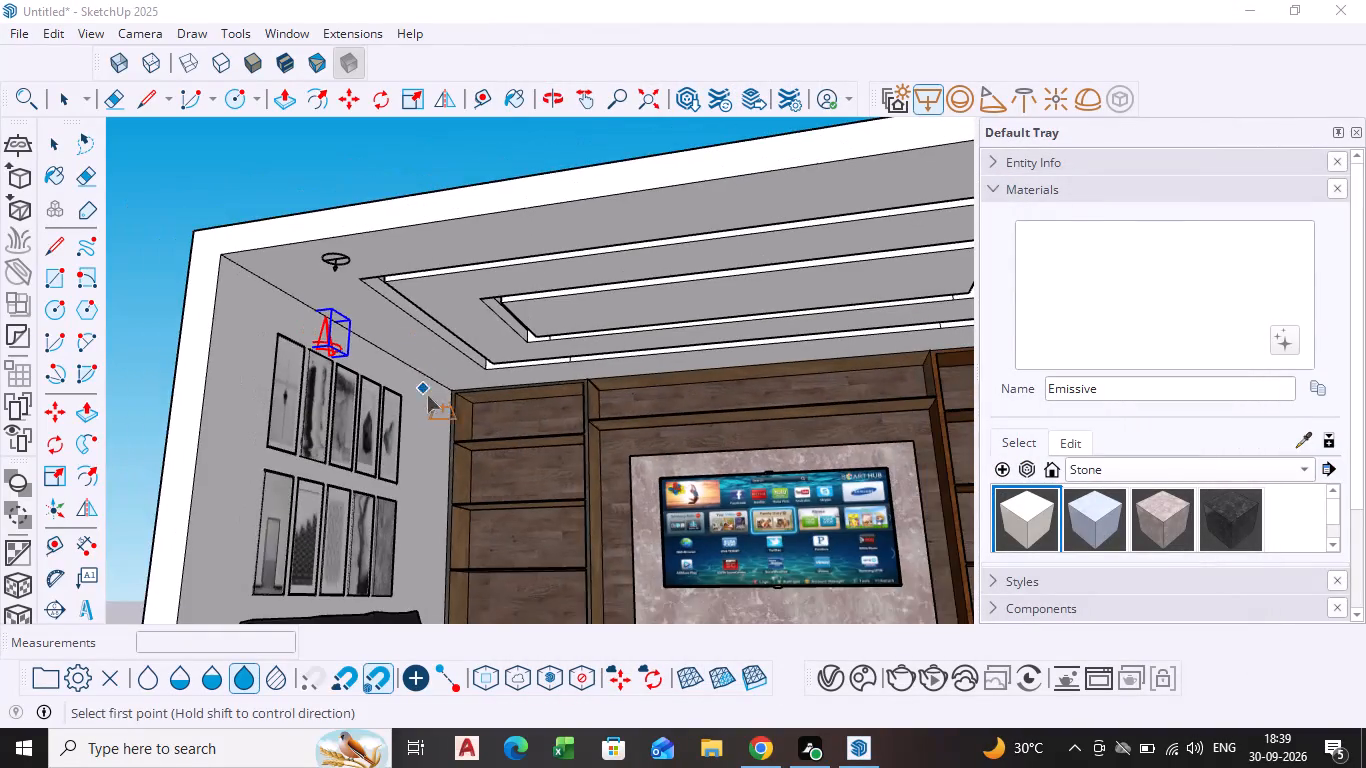
{"action": "middle_click_drag", "start_coordinate": [427, 395], "coordinate": [429, 417]}
{"action": "scroll", "coordinate": [428, 398], "scroll_direction": "down", "scroll_amount": 1}
{"action": "scroll", "coordinate": [567, 466], "scroll_direction": "down", "scroll_amount": 1, "text": "shift"}
{"action": "middle_click_drag", "start_coordinate": [567, 466], "coordinate": [328, 327], "text": "shift"}
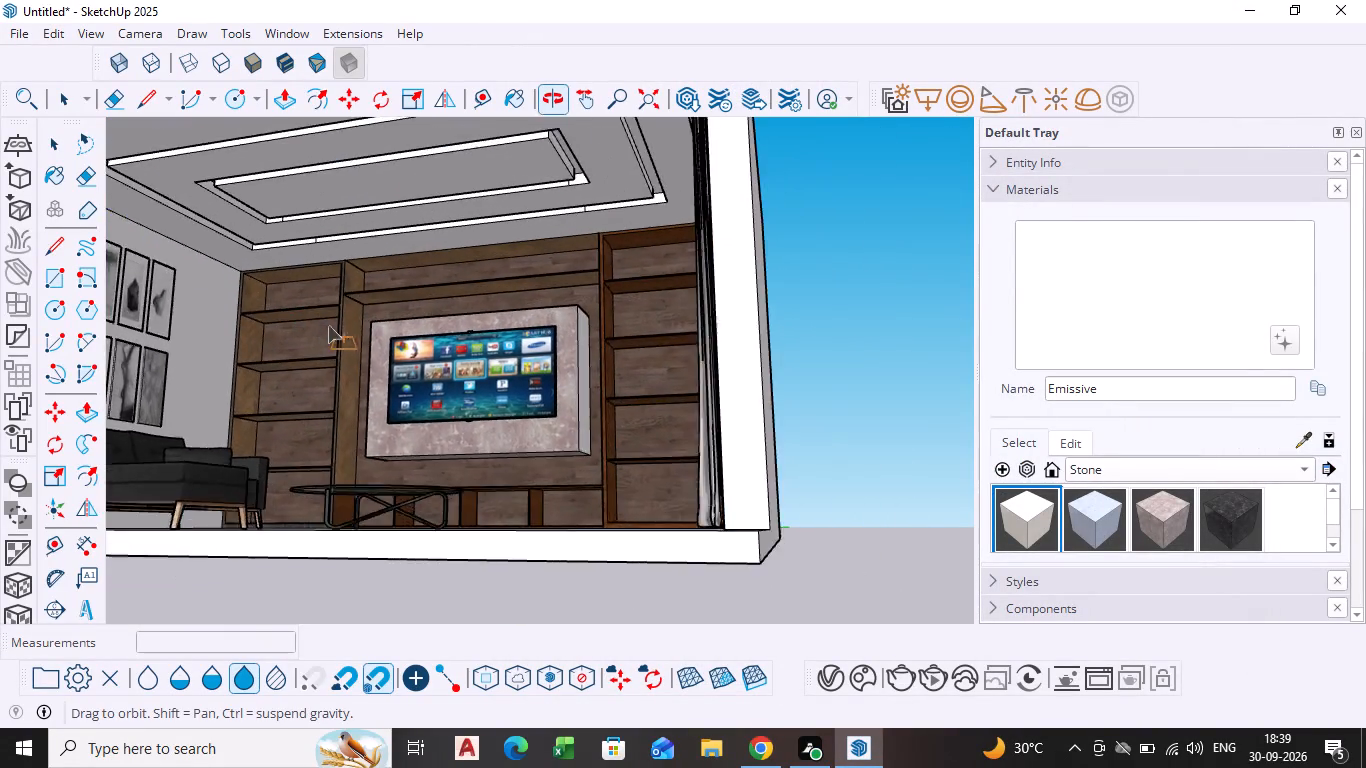
{"action": "scroll", "coordinate": [348, 342], "scroll_direction": "down", "scroll_amount": 3}
{"action": "middle_click_drag", "start_coordinate": [451, 334], "coordinate": [572, 357], "text": "shift"}
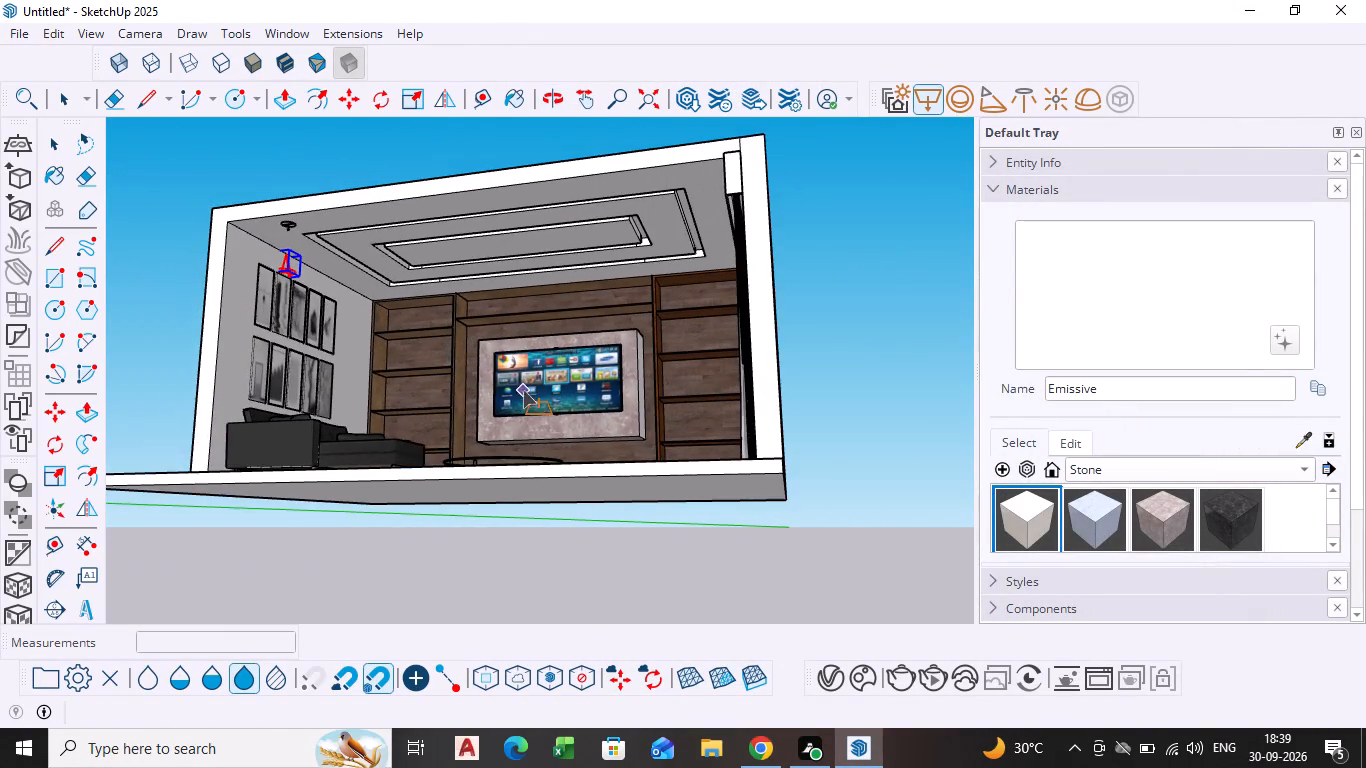
{"action": "middle_click_drag", "start_coordinate": [524, 395], "coordinate": [583, 463]}
{"action": "scroll", "coordinate": [550, 414], "scroll_direction": "up", "scroll_amount": 1}
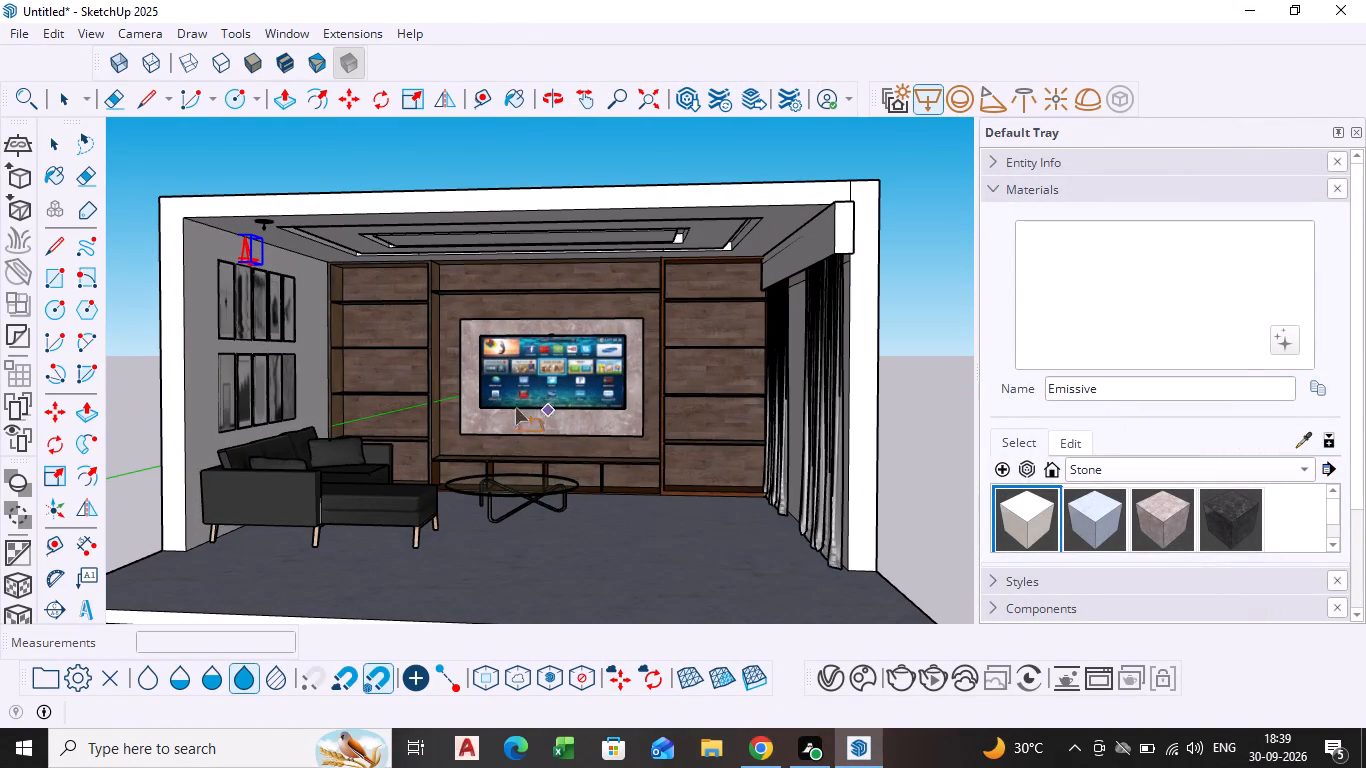
{"action": "left_click", "coordinate": [145, 153]}
{"action": "key", "text": "space"}
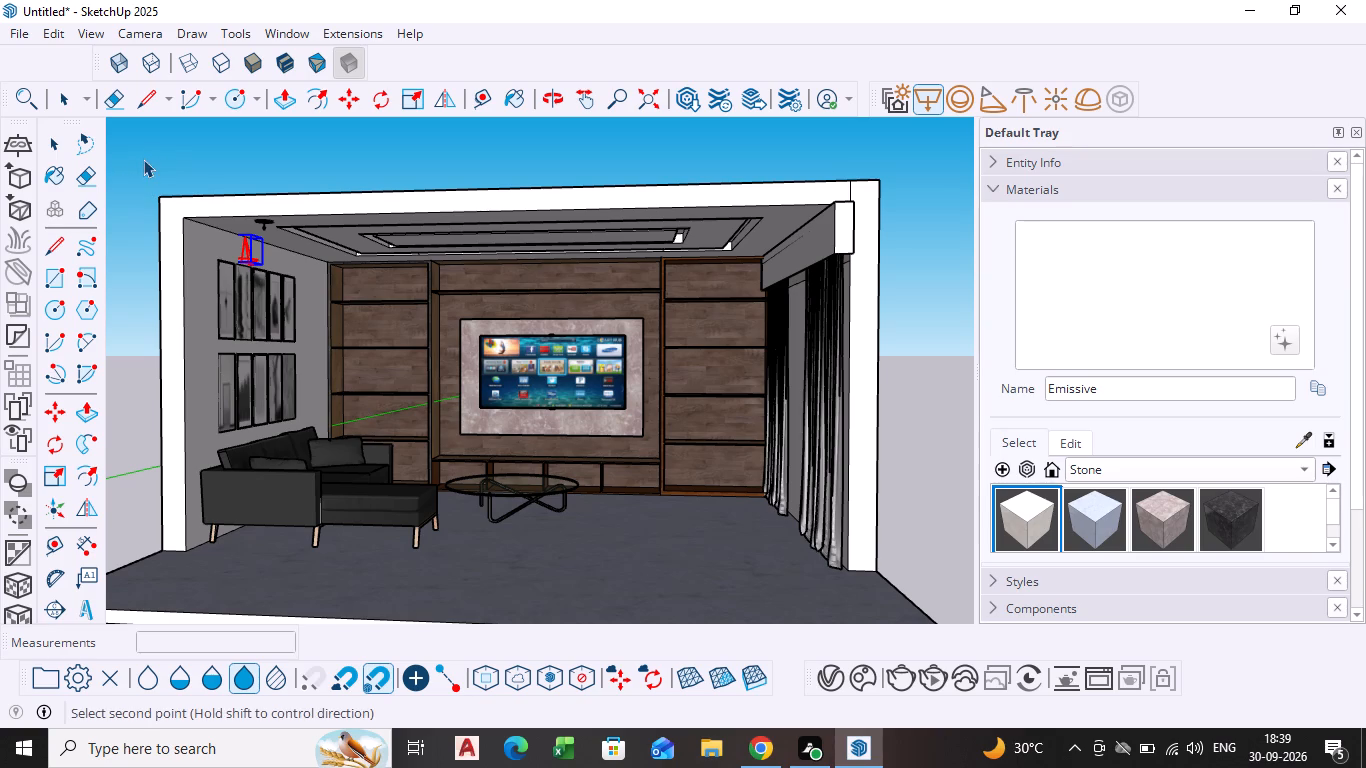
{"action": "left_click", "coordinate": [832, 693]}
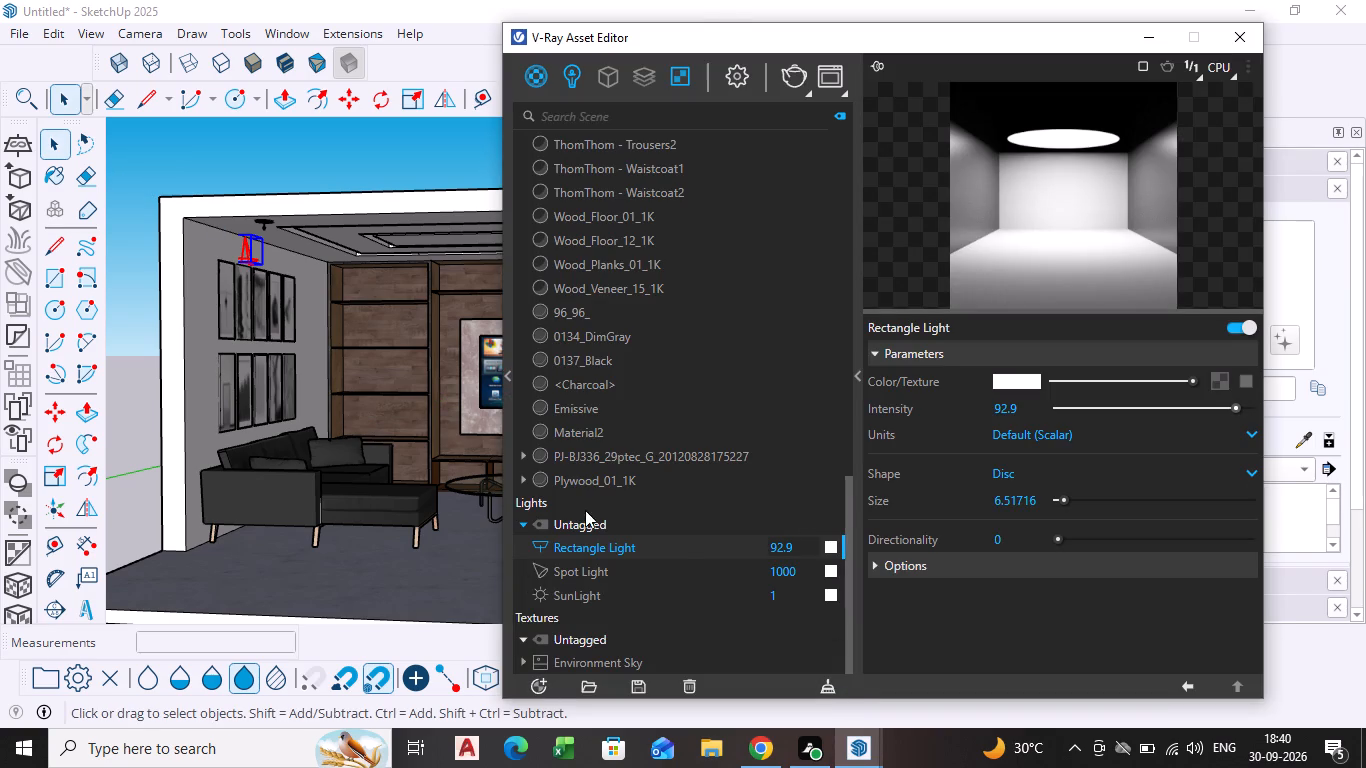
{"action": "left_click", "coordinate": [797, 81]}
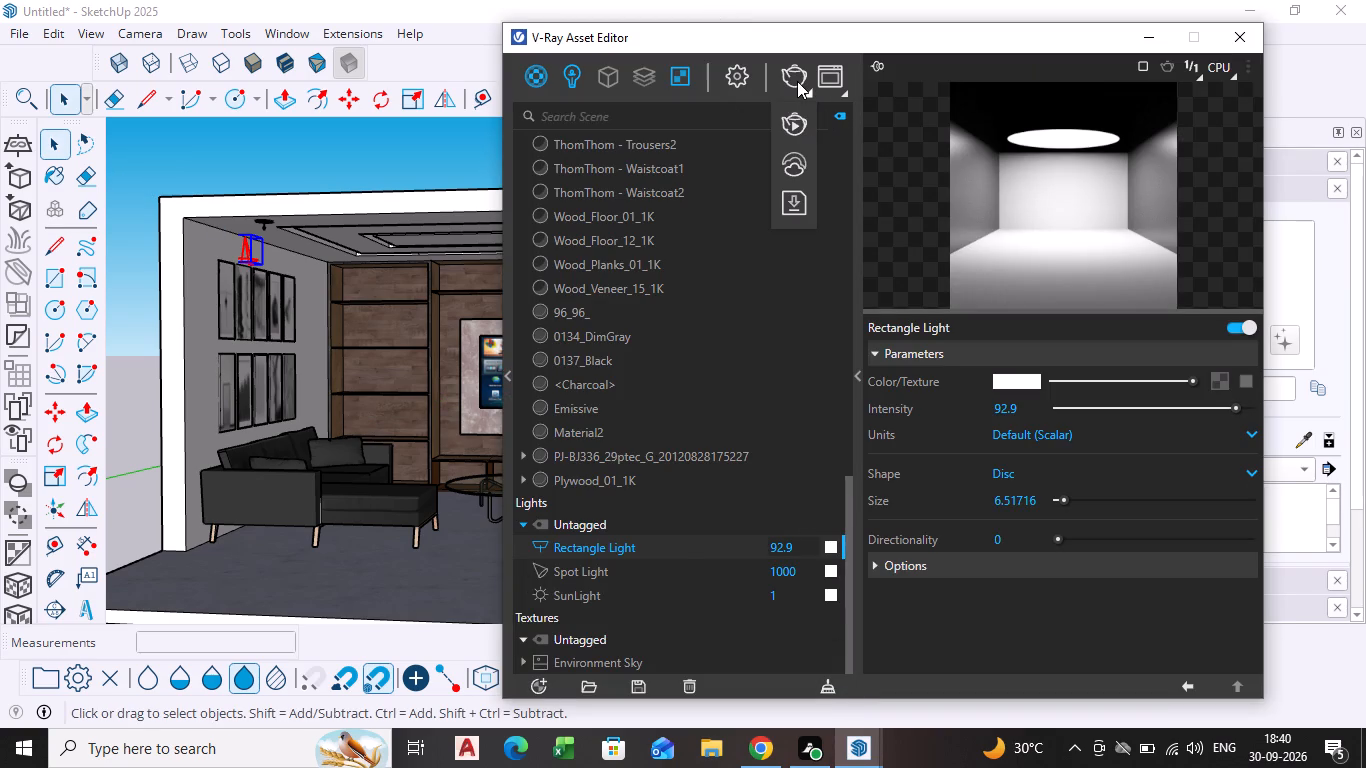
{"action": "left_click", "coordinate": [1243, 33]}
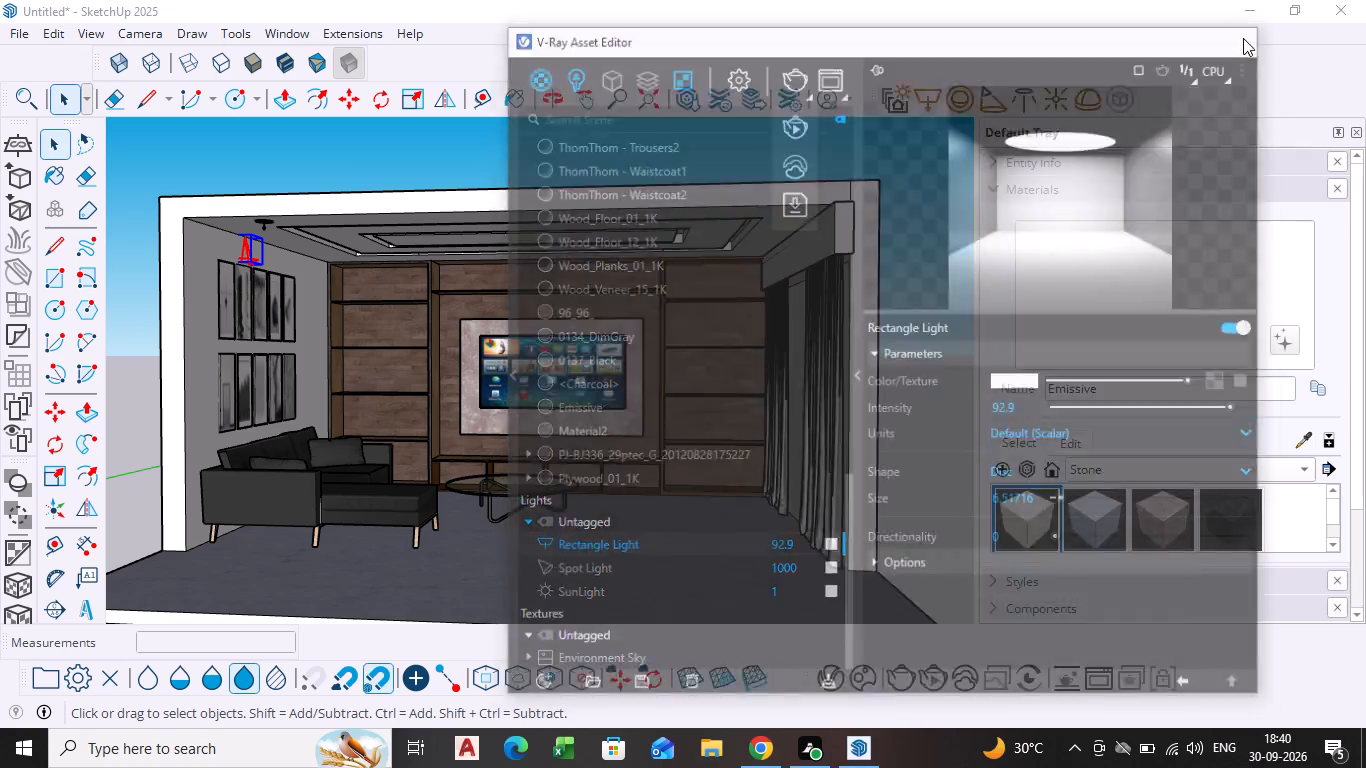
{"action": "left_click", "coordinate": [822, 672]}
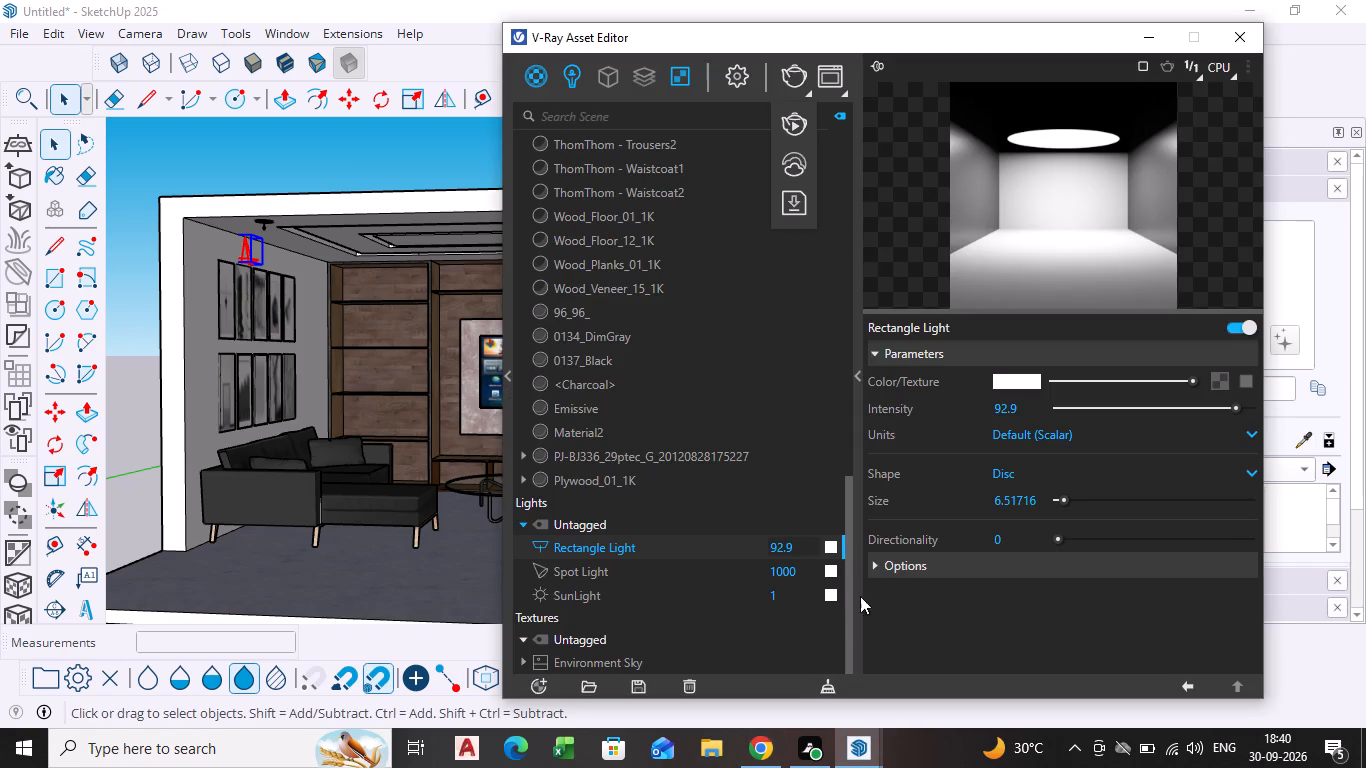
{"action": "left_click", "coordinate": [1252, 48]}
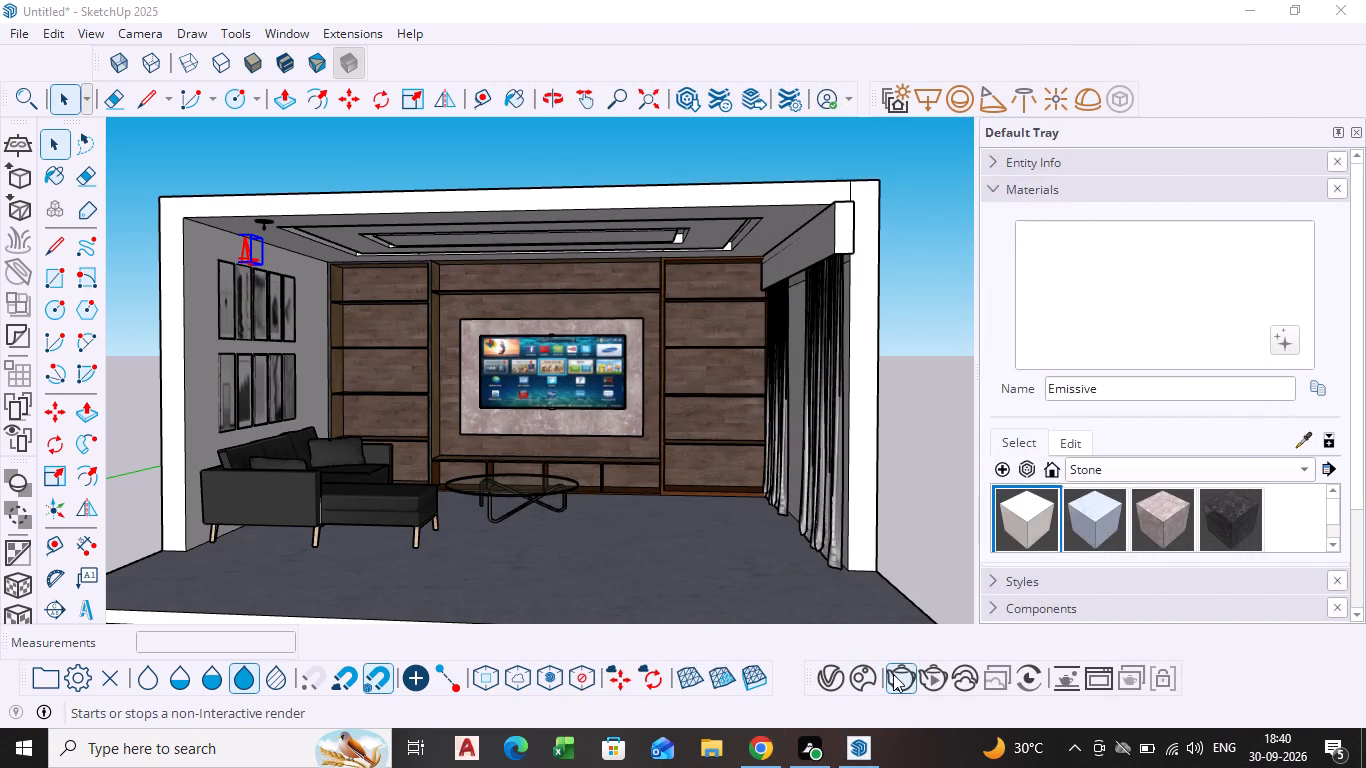
Start a non-interactive V-Ray render of the living room view.
{"action": "left_click", "coordinate": [893, 674]}
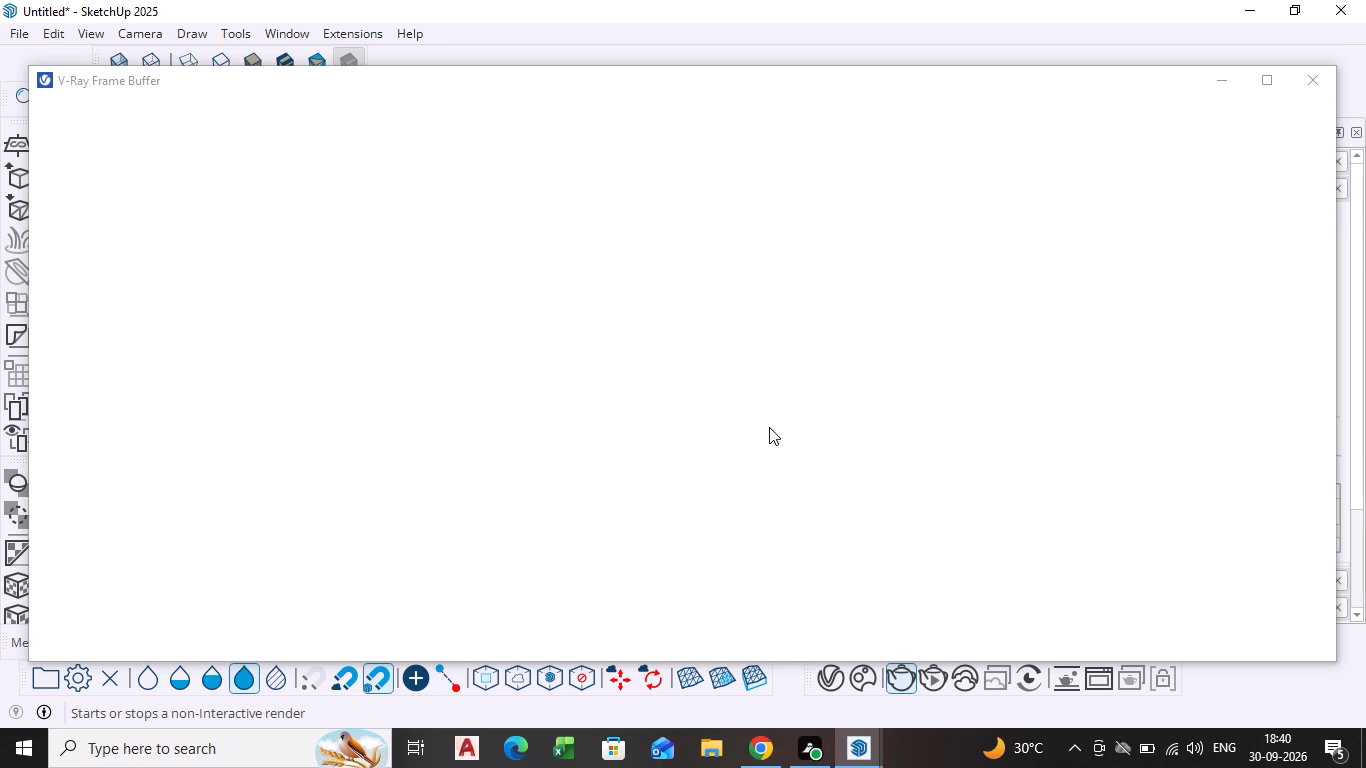
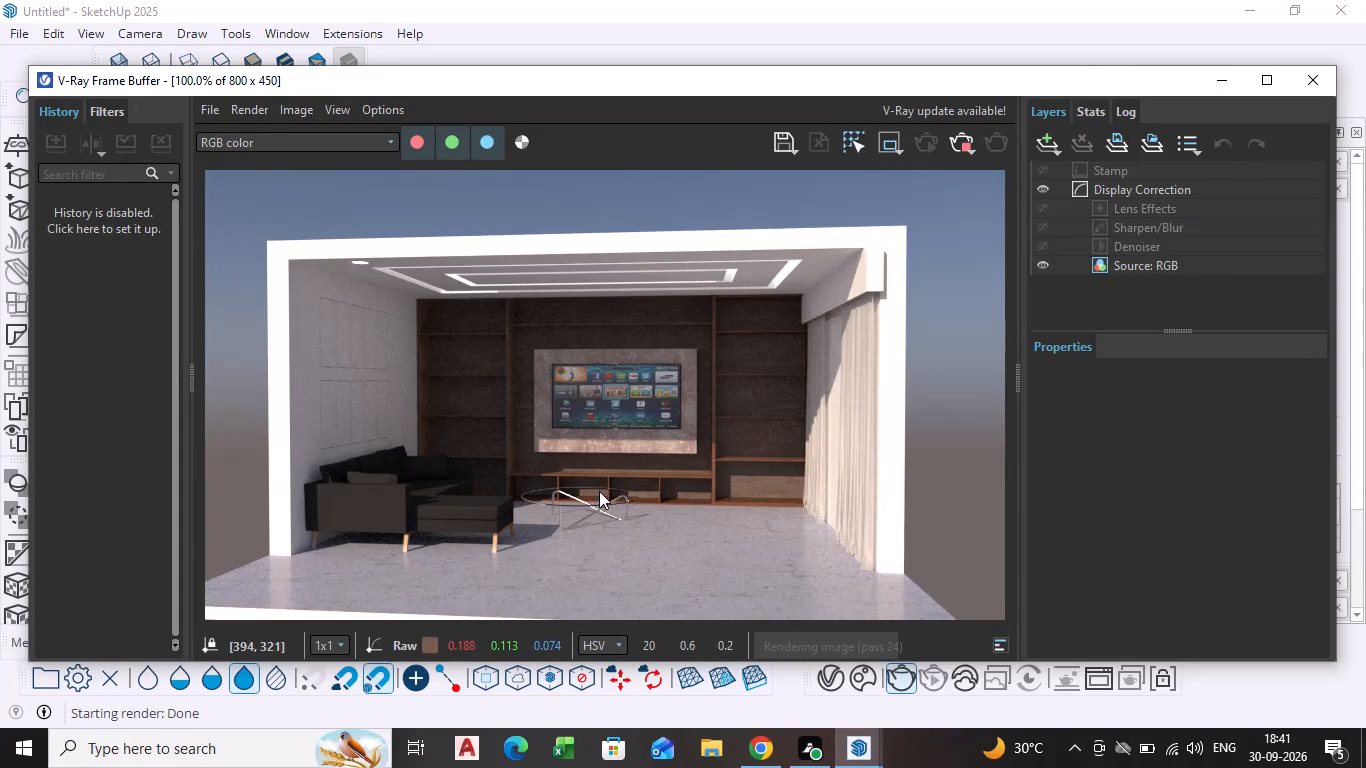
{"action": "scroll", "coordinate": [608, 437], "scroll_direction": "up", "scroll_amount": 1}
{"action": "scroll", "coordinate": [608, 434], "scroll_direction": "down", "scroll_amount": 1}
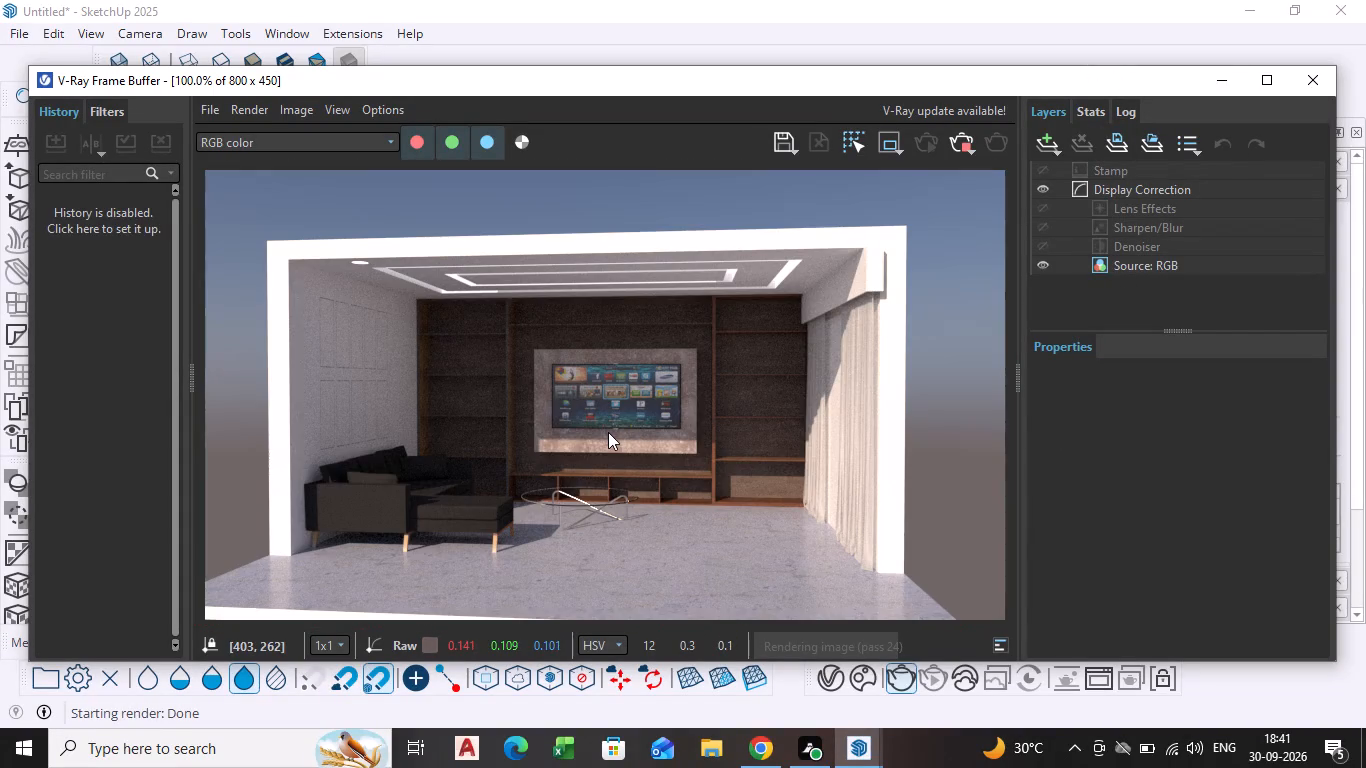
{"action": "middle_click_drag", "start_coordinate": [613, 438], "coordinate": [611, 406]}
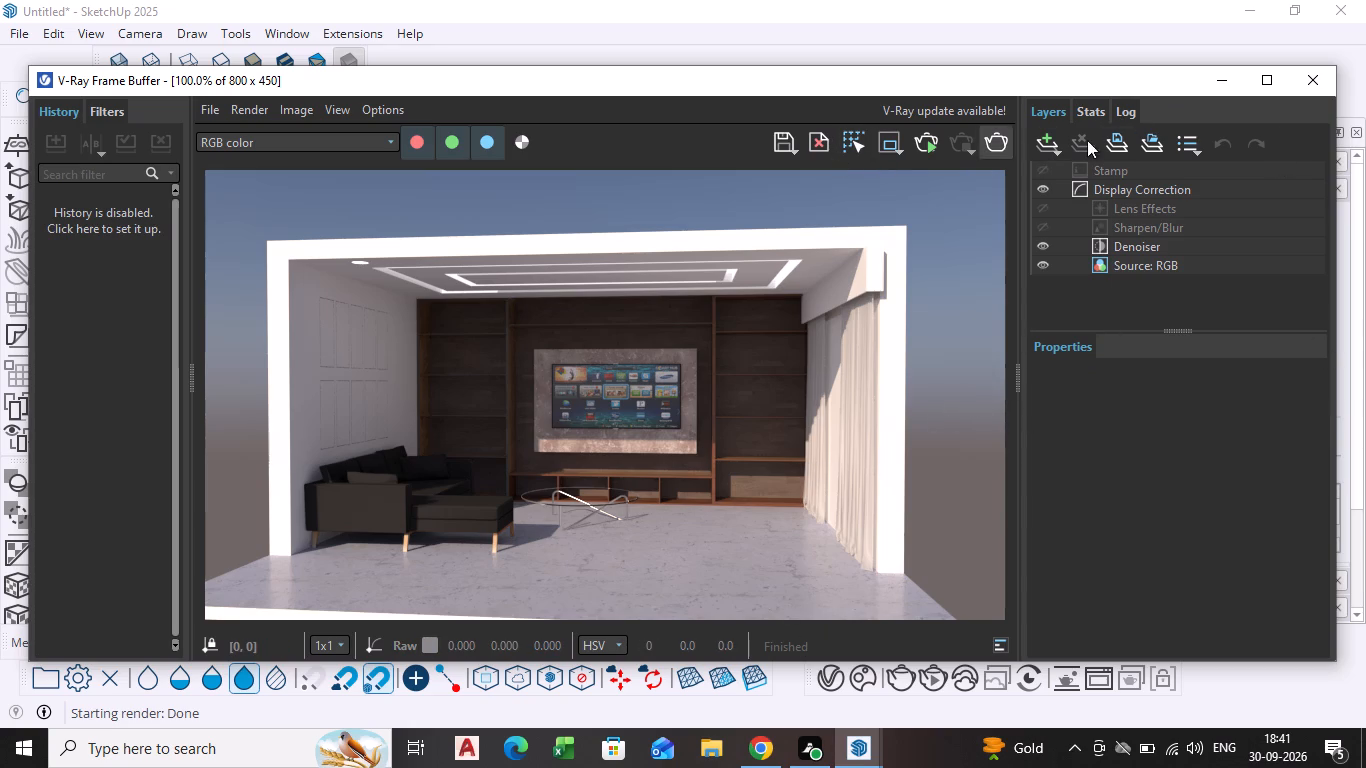
Save the finished living room render to the Desktop as a PNG image named TV UNITB and close the frame buffer.
{"action": "left_click", "coordinate": [786, 140]}
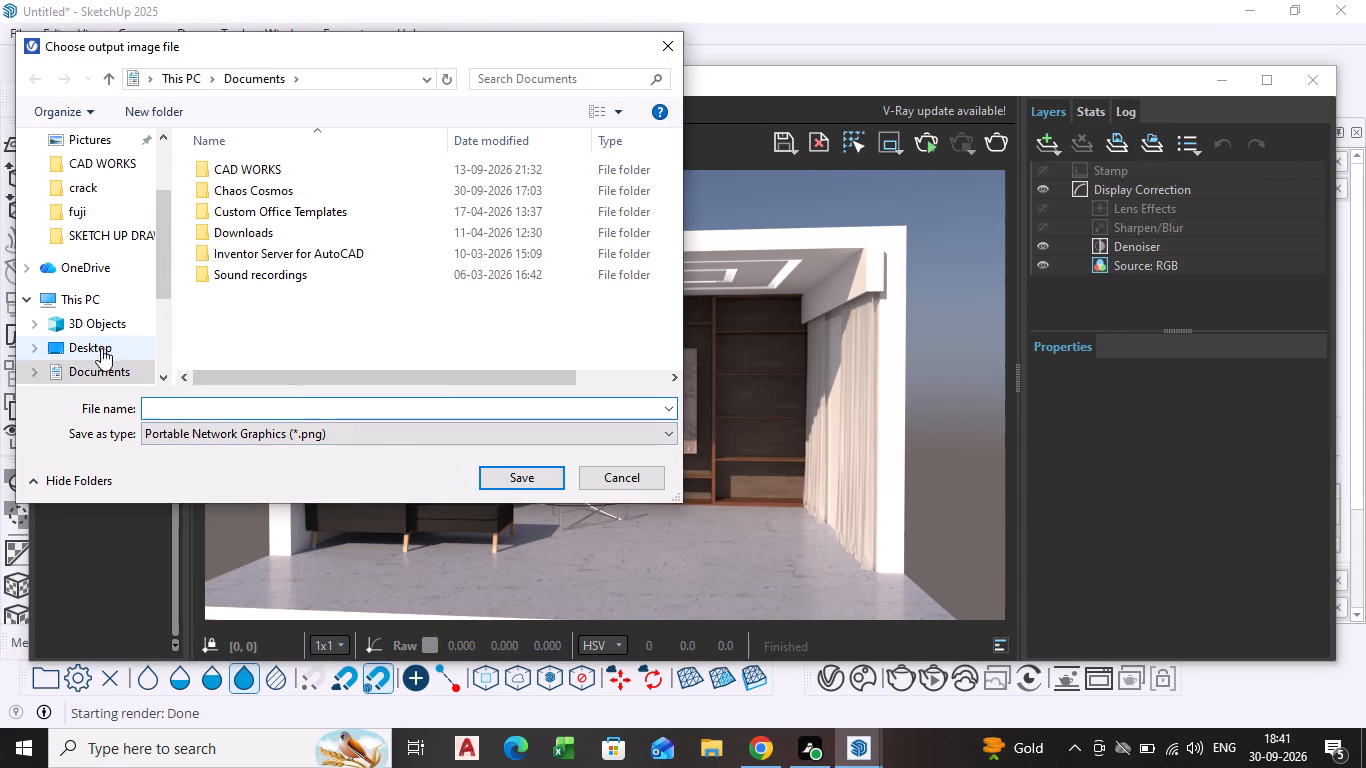
{"action": "left_click", "coordinate": [90, 343]}
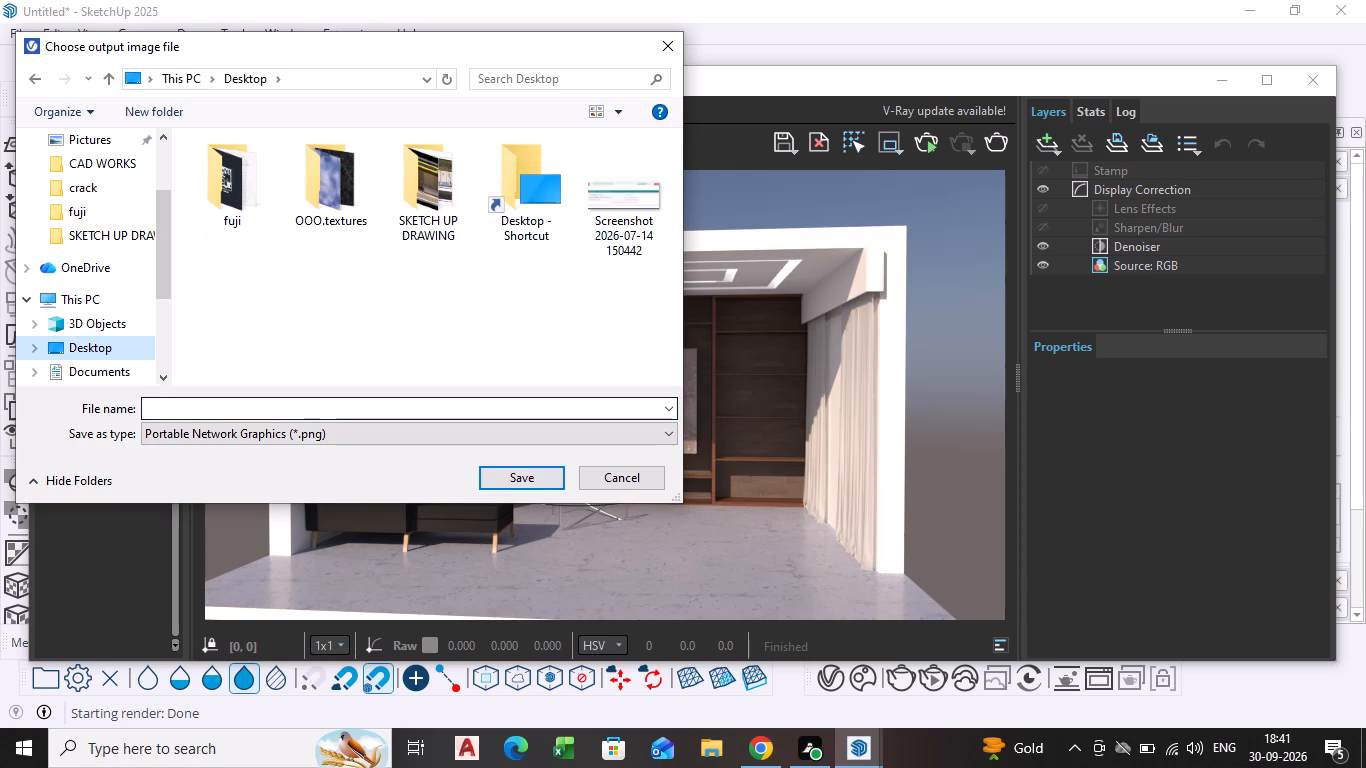
{"action": "left_click", "coordinate": [198, 412]}
{"action": "type", "text": "TV"}
{"action": "key", "text": "space"}
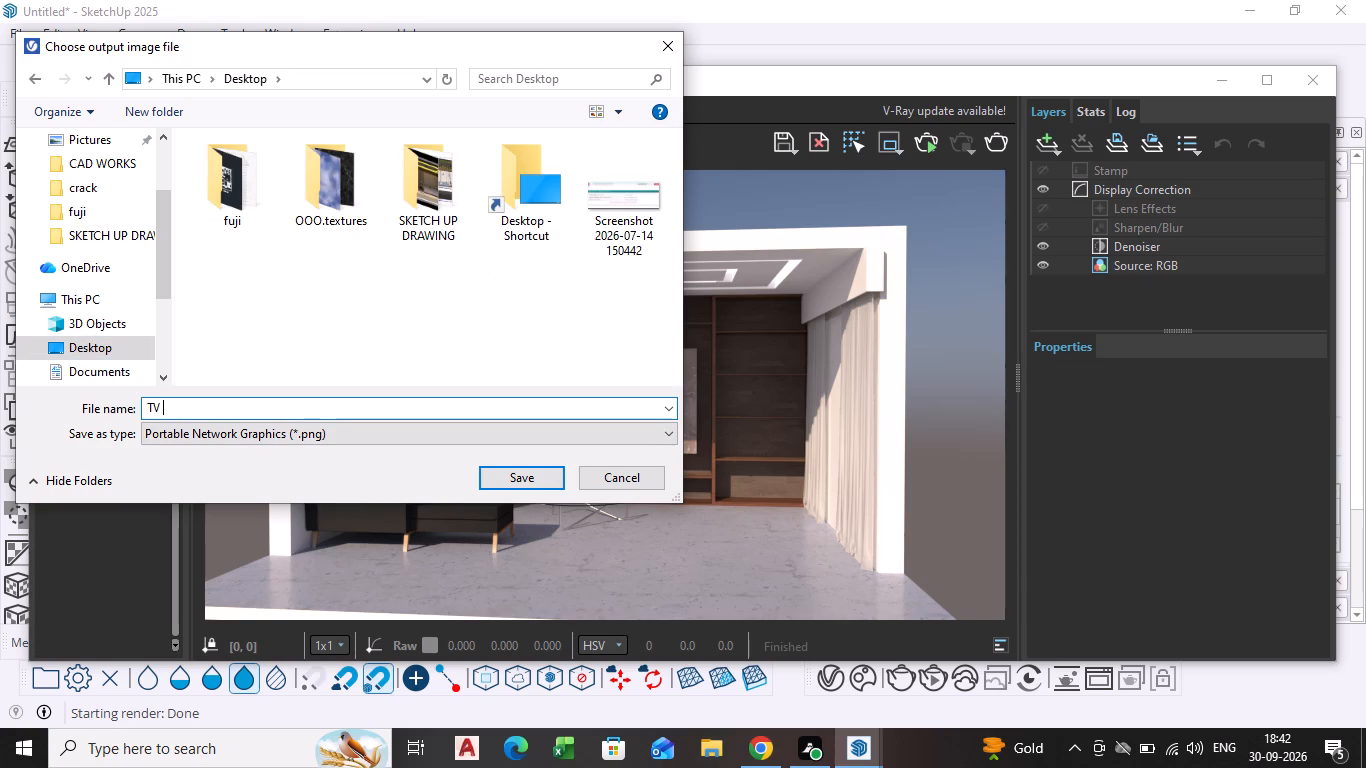
{"action": "key", "text": "u"}
{"action": "type", "text": "NIT"}
{"action": "key", "text": "b"}
{"action": "left_click", "coordinate": [541, 475]}
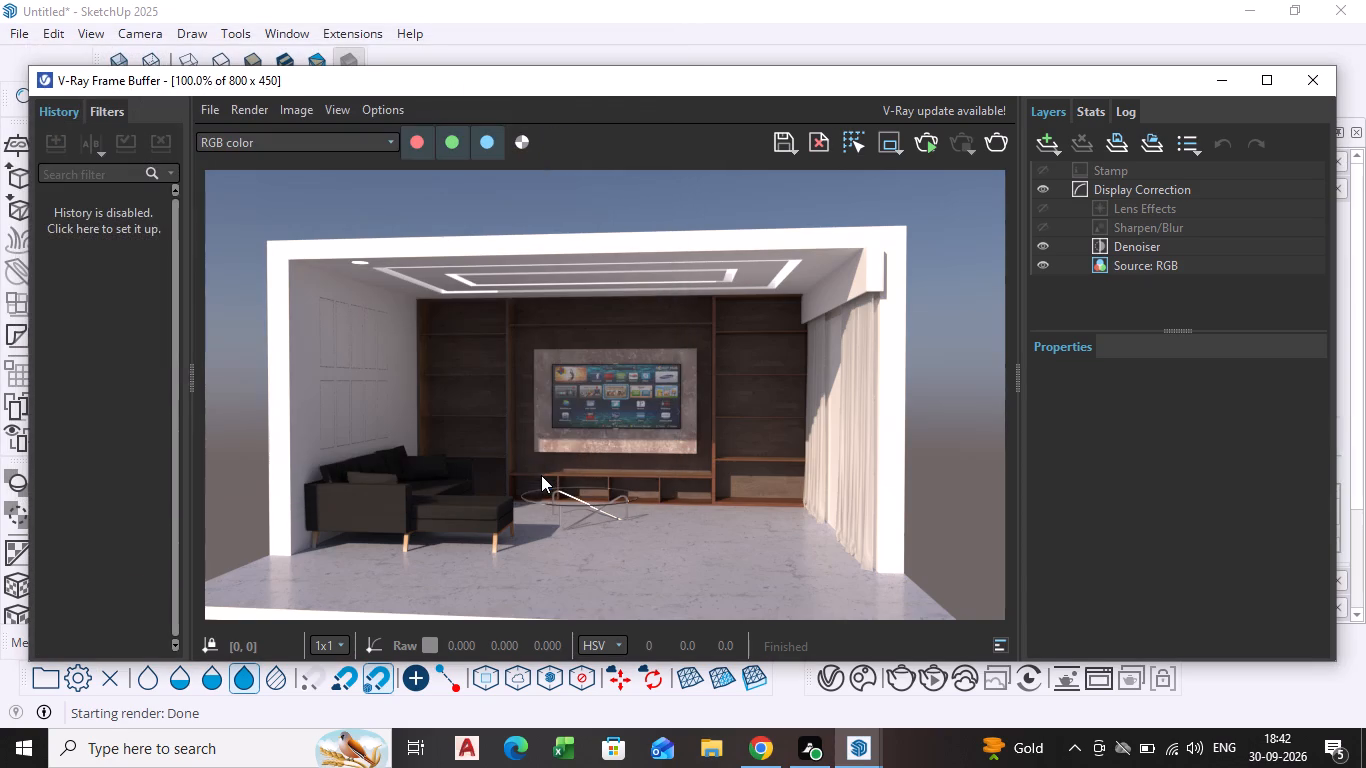
{"action": "left_click", "coordinate": [1310, 78]}
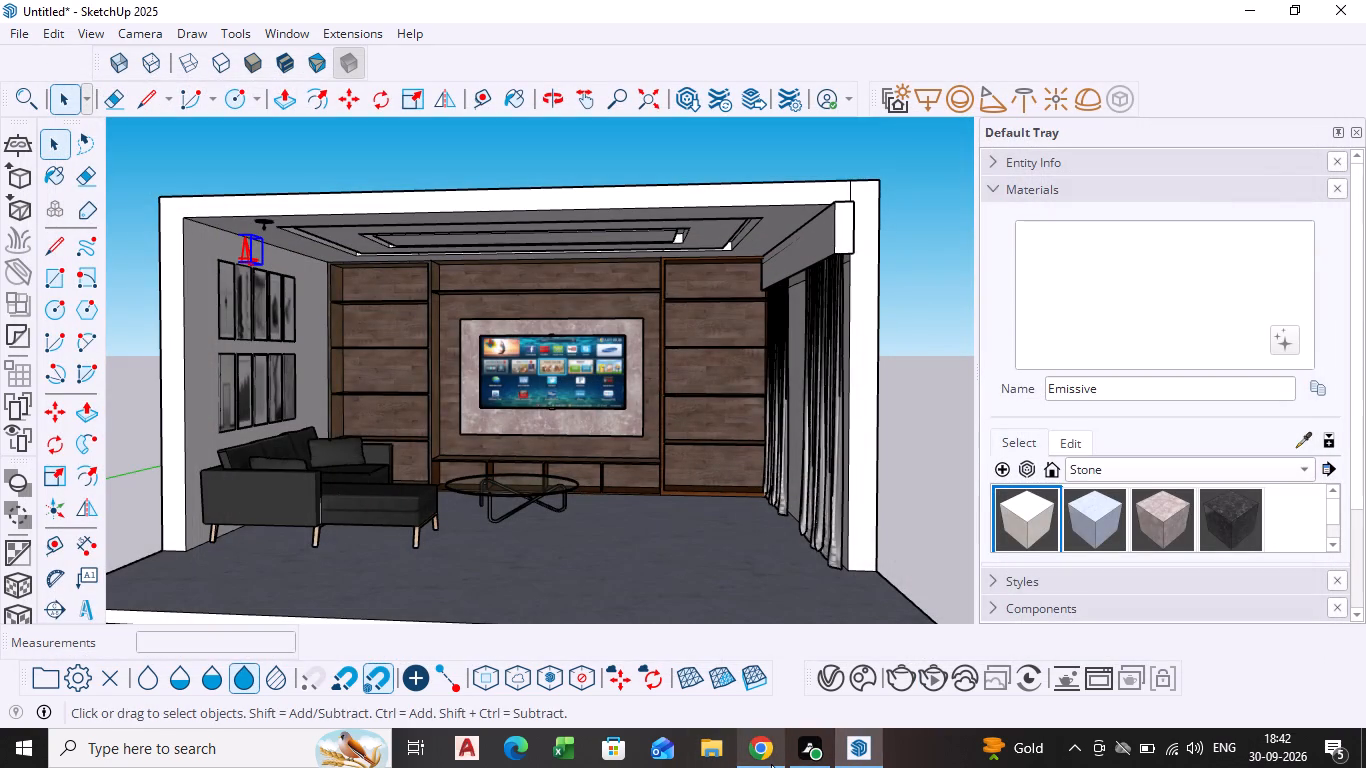